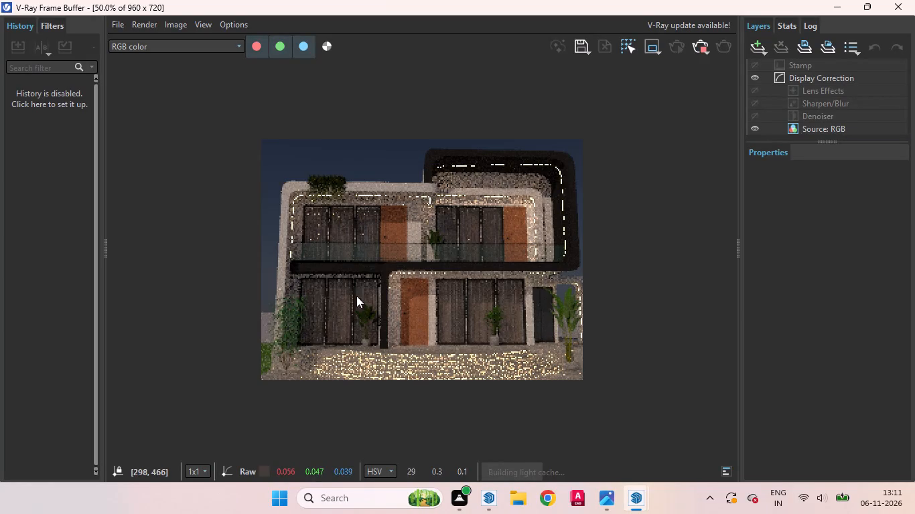
Examine the early render pass of the house front, checking the overall composition and the space along the image's edges.
scroll(277, 339, up, 1)
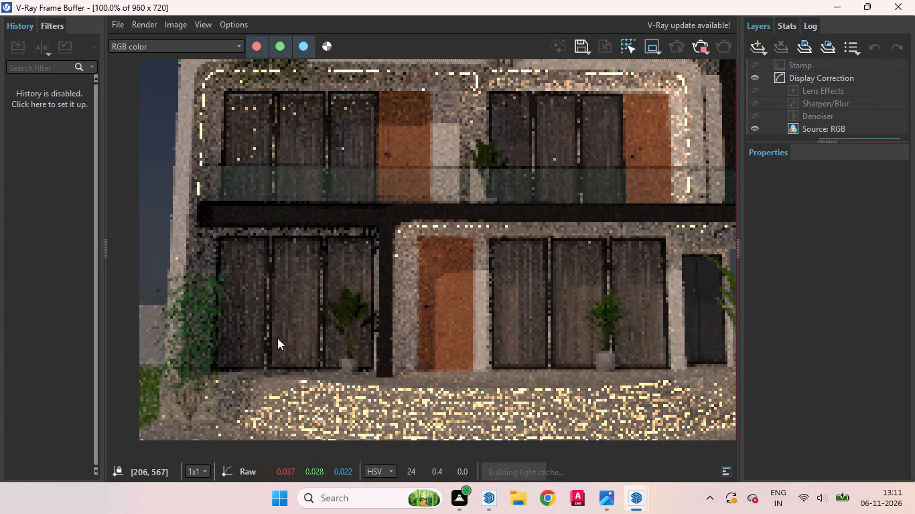
scroll(277, 339, down, 3)
scroll(389, 307, down, 1)
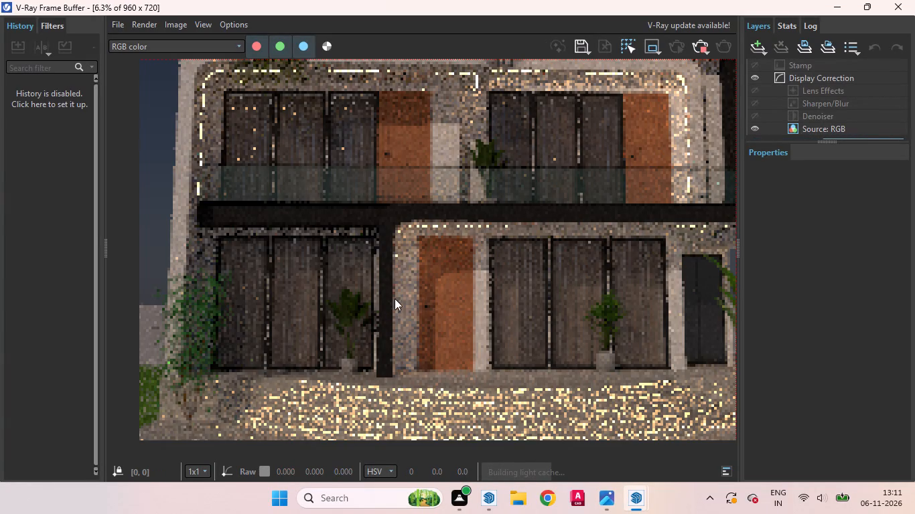
scroll(400, 296, down, 2)
scroll(423, 264, up, 1)
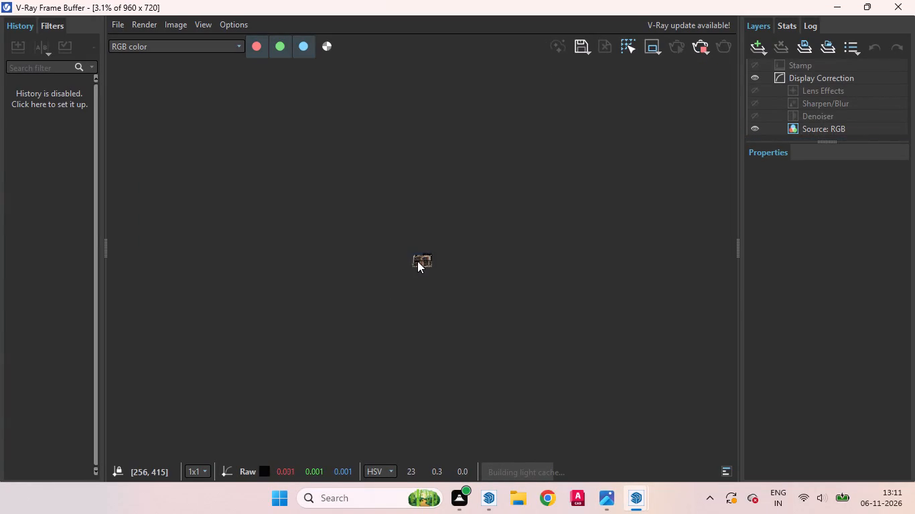
scroll(417, 258, up, 2)
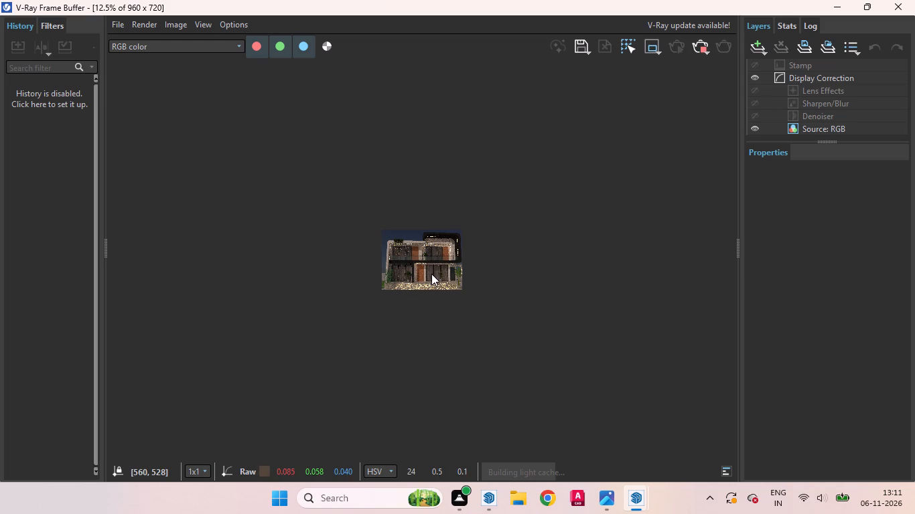
scroll(462, 282, up, 1)
scroll(499, 322, up, 1)
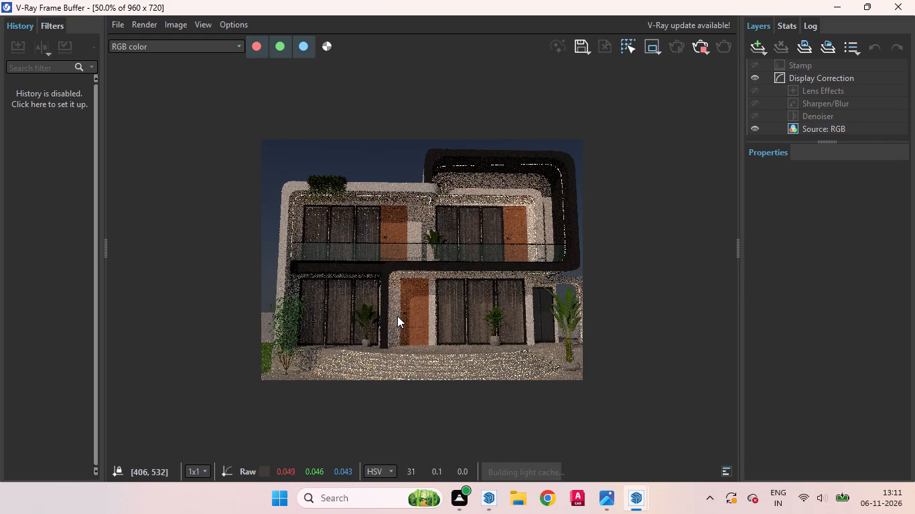
scroll(529, 324, down, 1)
scroll(349, 309, up, 1)
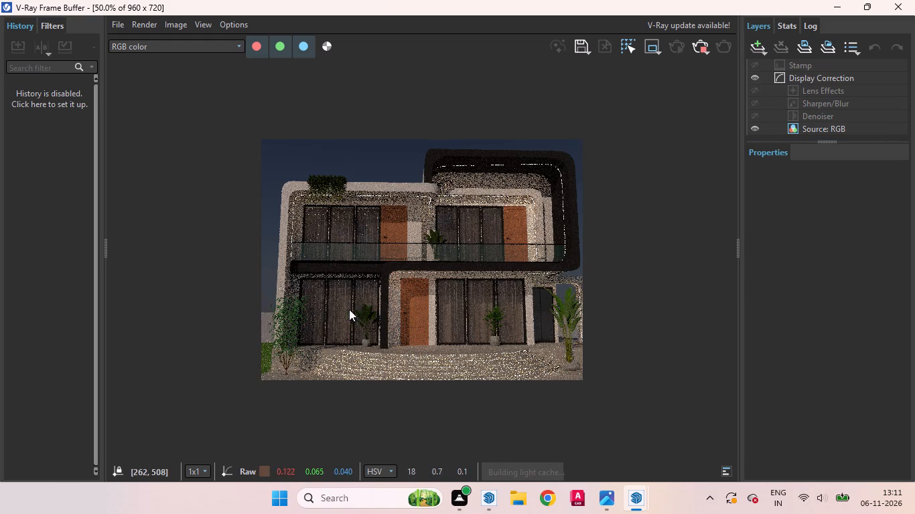
scroll(368, 310, down, 1)
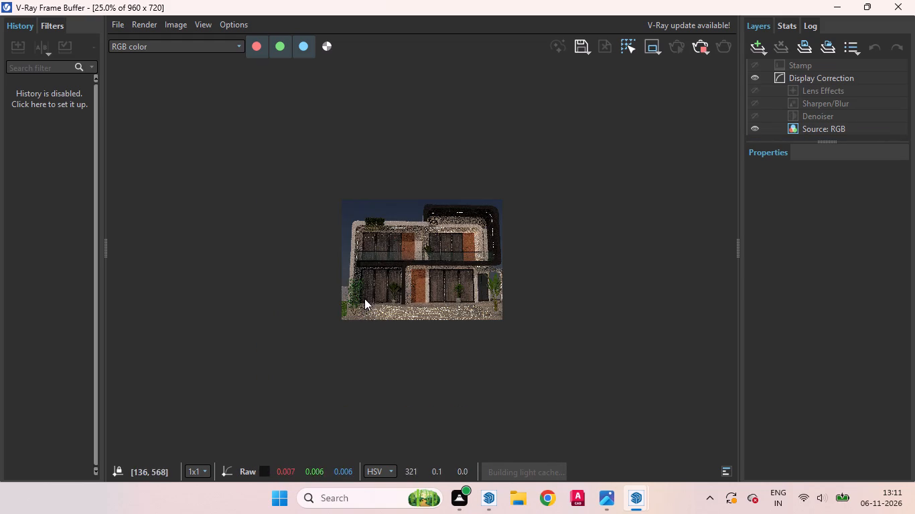
middle_drag(368, 327, 345, 365)
scroll(395, 236, up, 1)
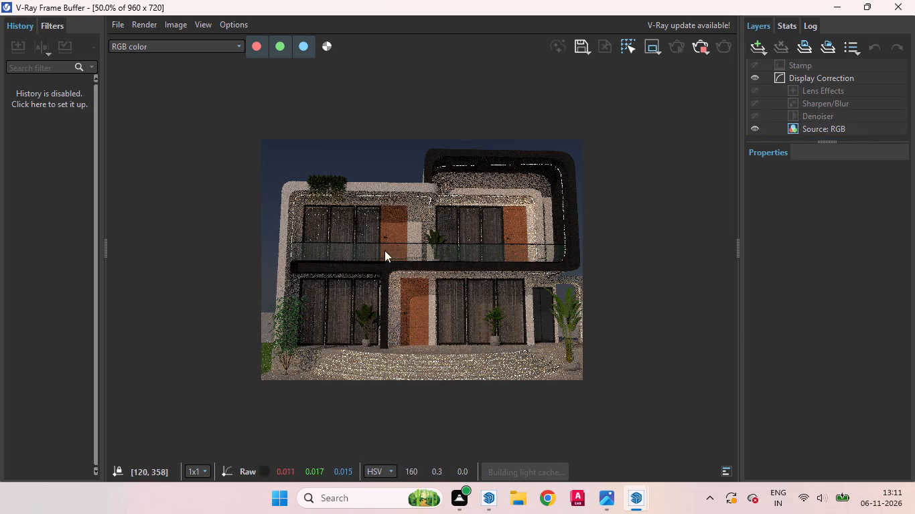
scroll(399, 248, up, 1)
scroll(345, 295, down, 1)
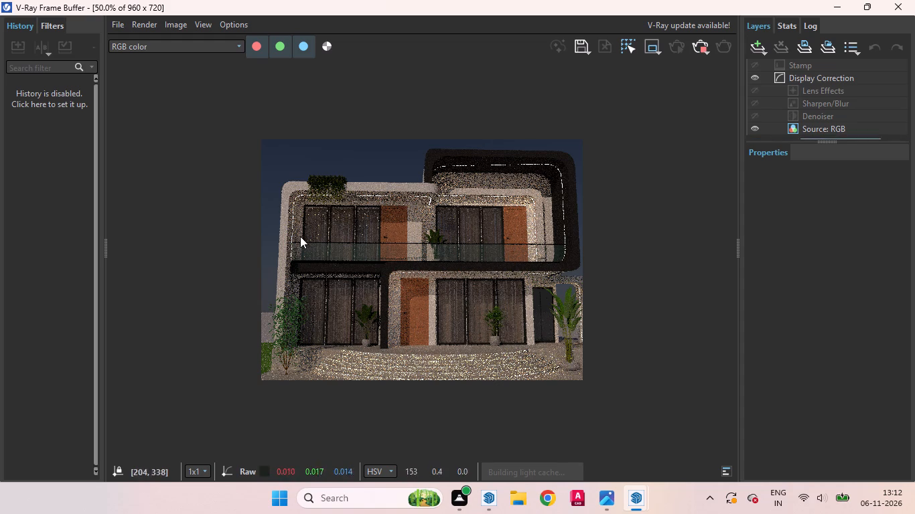
drag(260, 137, 260, 361)
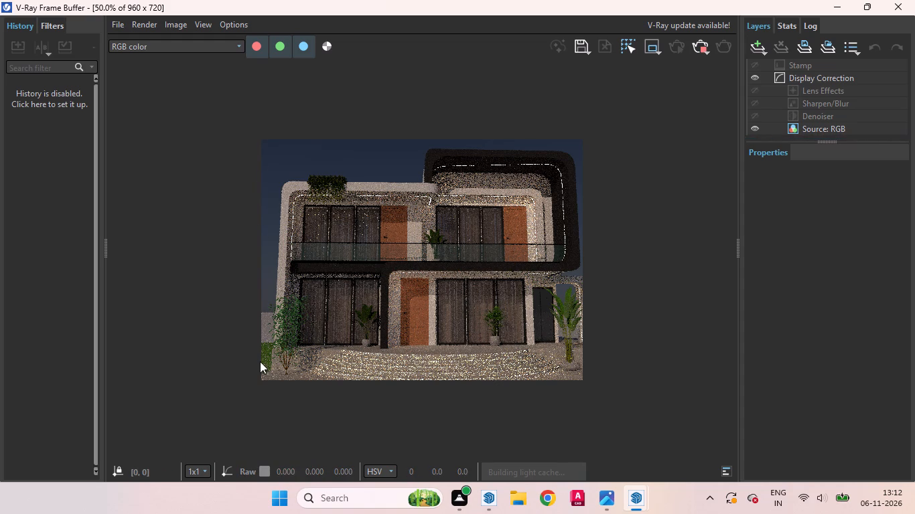
drag(260, 361, 516, 373)
drag(567, 371, 579, 281)
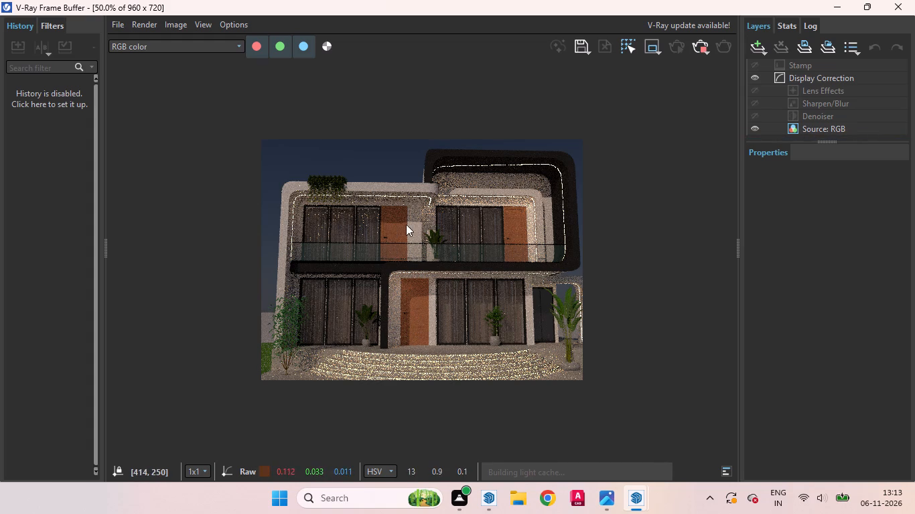
Inspect the refining render up close, covering the upper-floor windows, roof planter, balcony, side plants and curved entrance steps.
scroll(418, 302, up, 1)
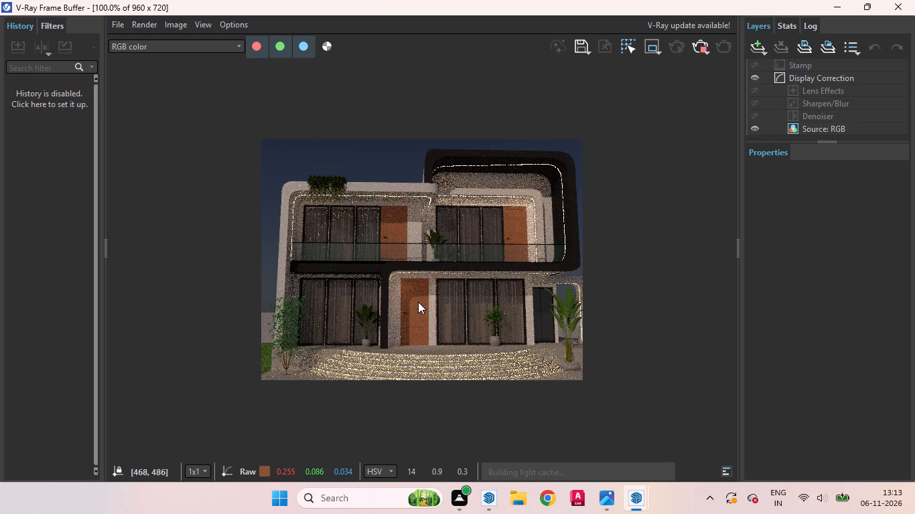
scroll(413, 299, down, 1)
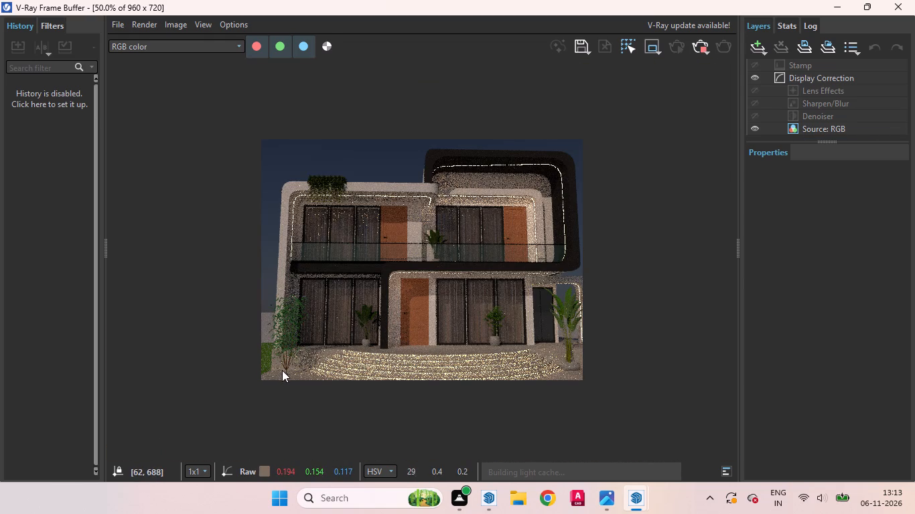
scroll(281, 347, up, 1)
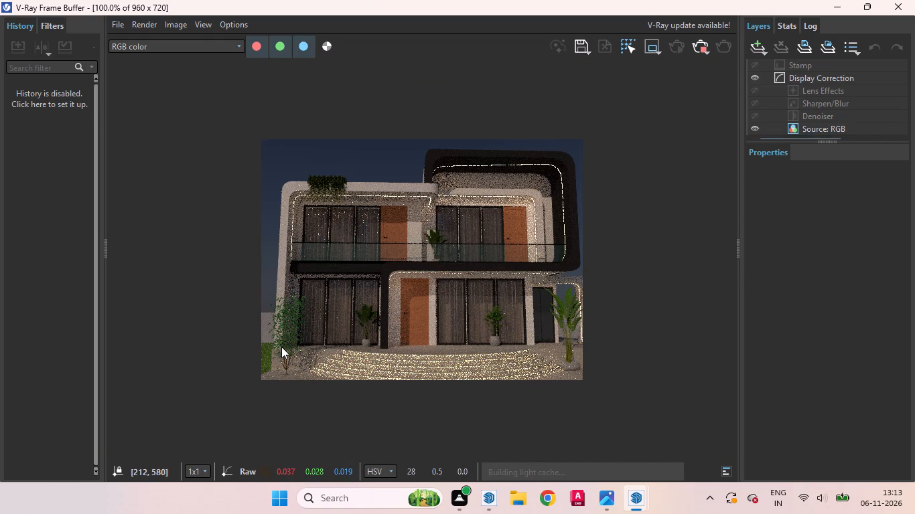
scroll(283, 350, down, 1)
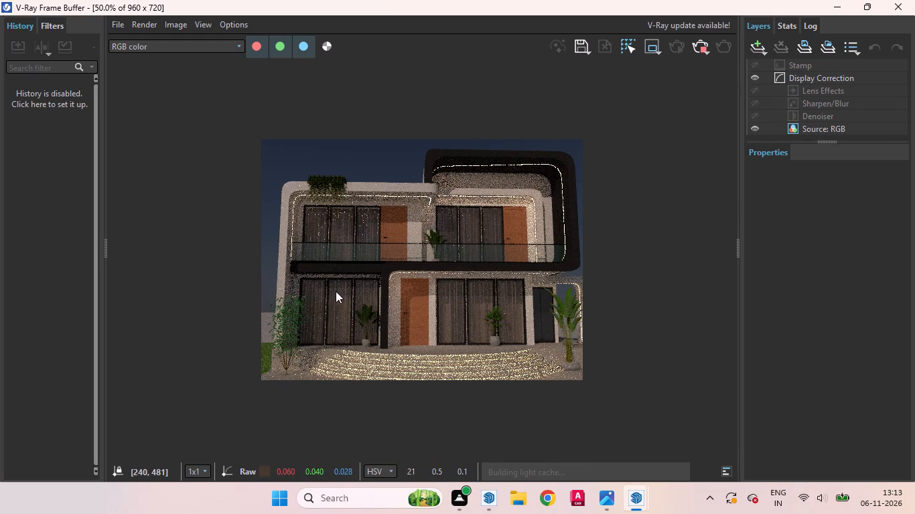
scroll(319, 213, up, 1)
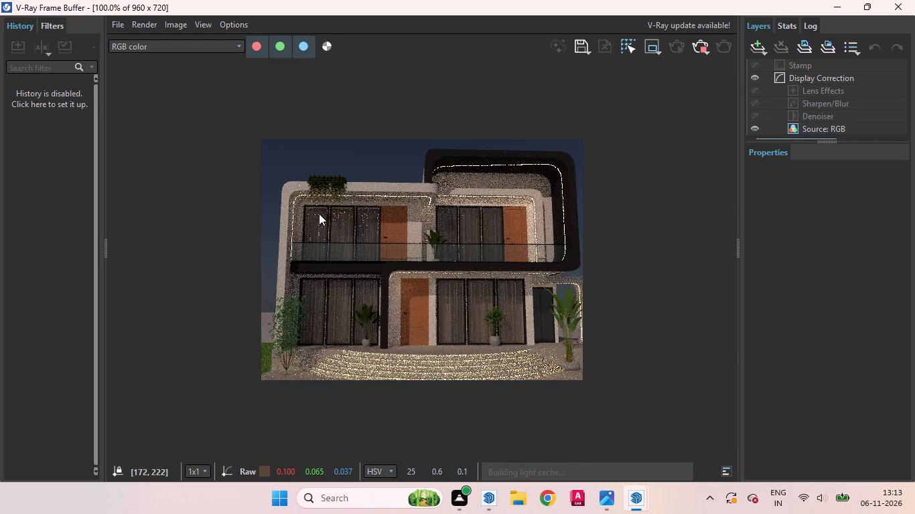
scroll(319, 224, up, 2)
scroll(319, 233, down, 1)
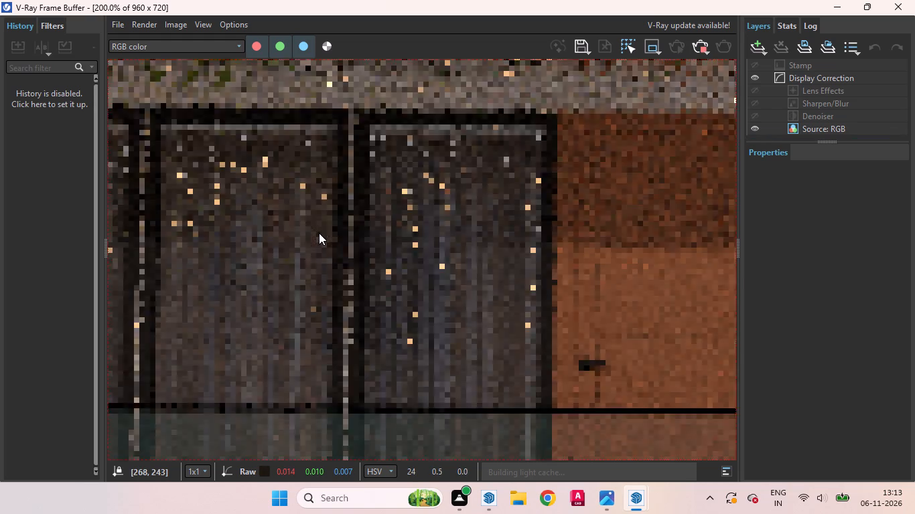
scroll(319, 233, down, 2)
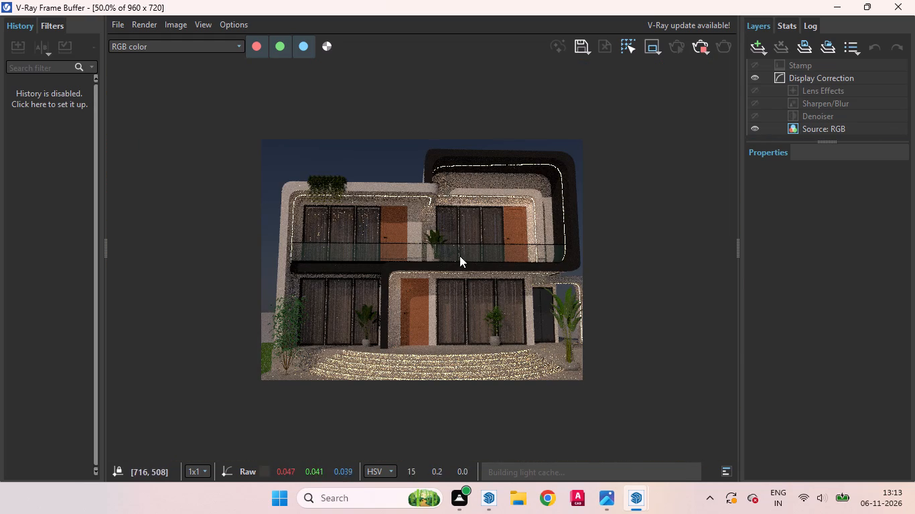
scroll(330, 169, up, 1)
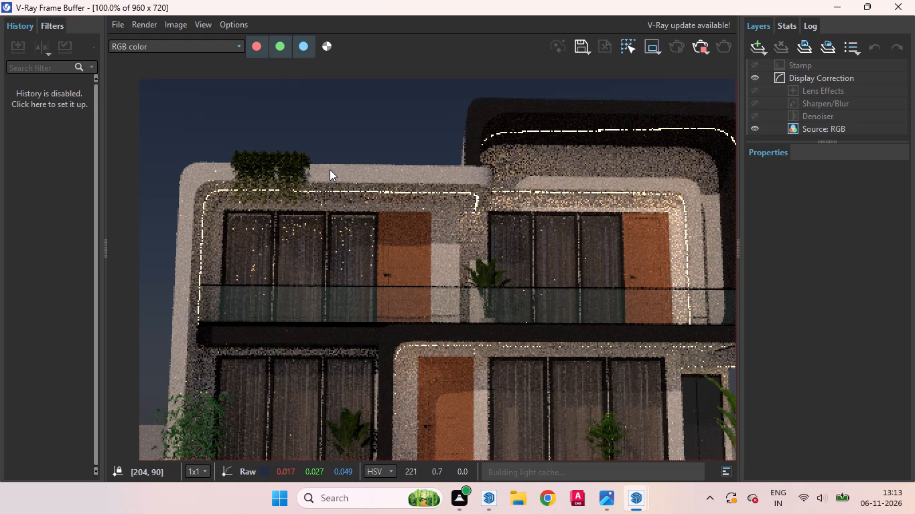
scroll(374, 237, down, 1)
scroll(318, 163, up, 1)
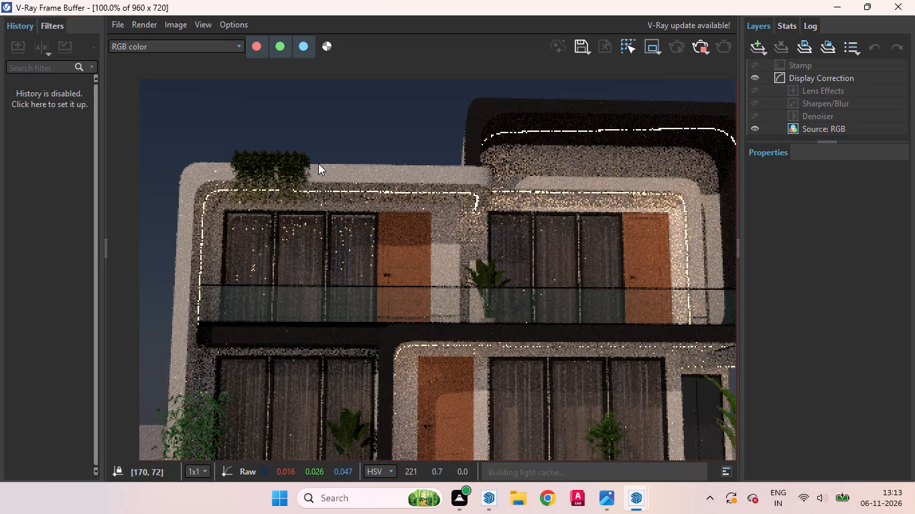
scroll(348, 232, down, 1)
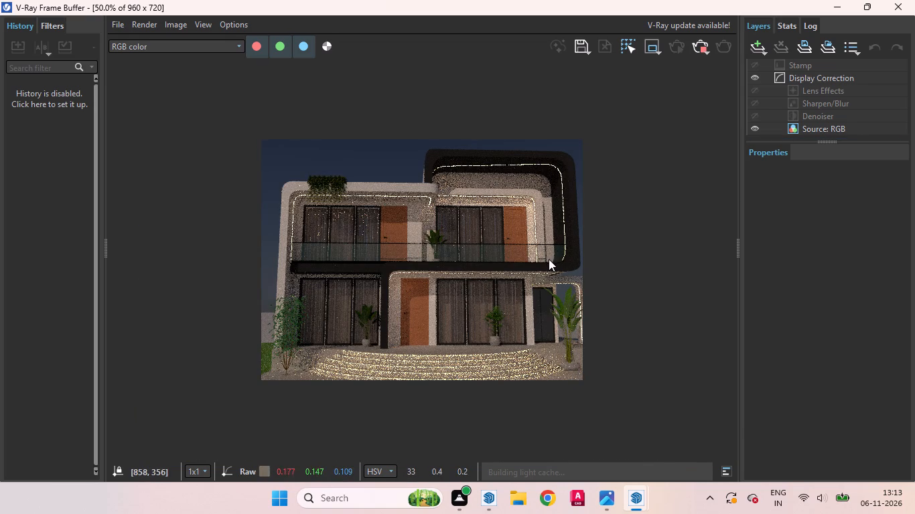
scroll(549, 266, up, 1)
scroll(500, 307, down, 1)
scroll(575, 303, up, 2)
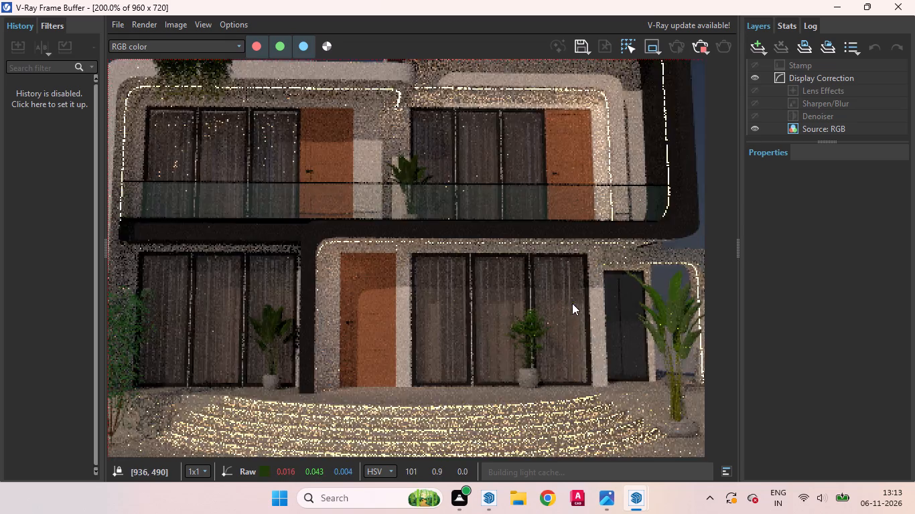
scroll(478, 314, down, 1)
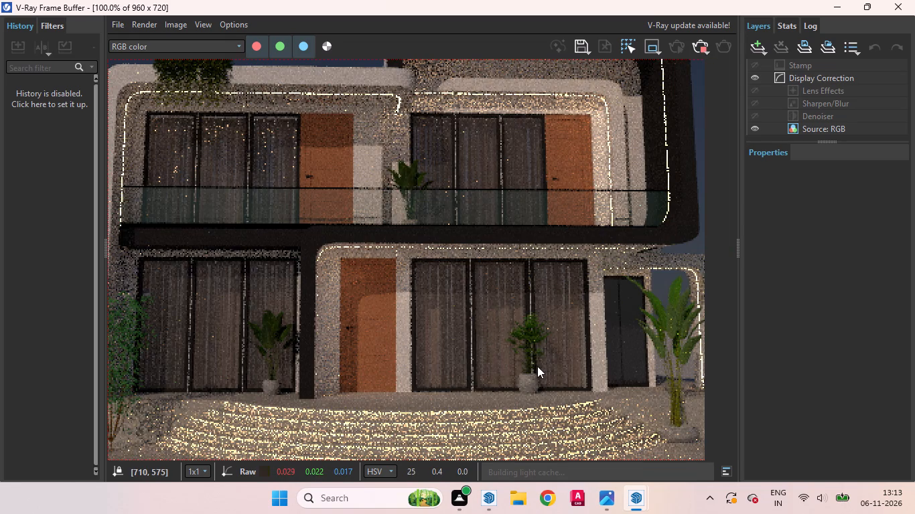
scroll(537, 366, down, 1)
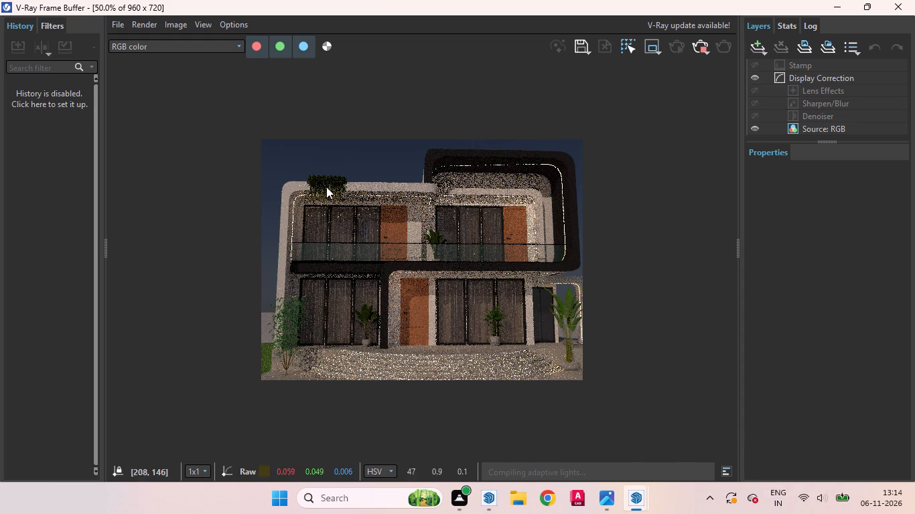
Inspect the roof planter, the ground-floor entrance door and the upper-floor facade in the render before denoising.
scroll(307, 186, up, 2)
scroll(340, 195, down, 1)
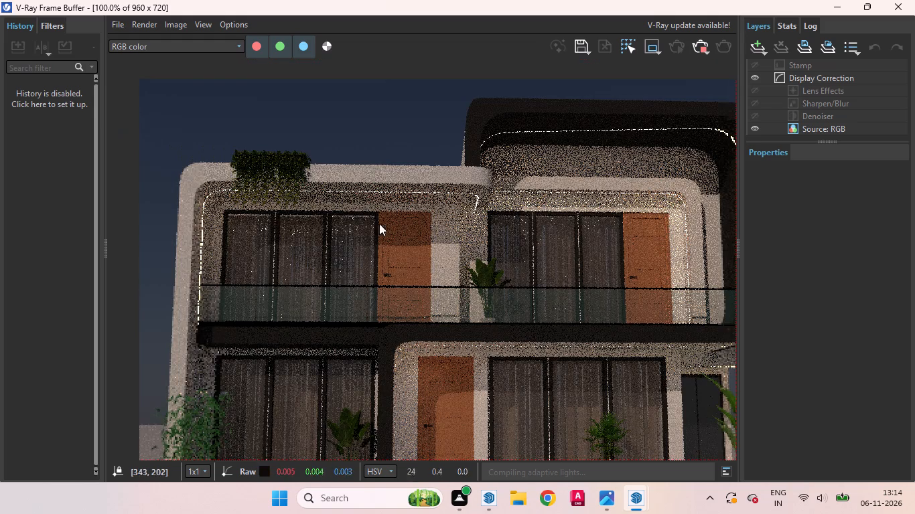
scroll(388, 238, down, 1)
scroll(411, 312, up, 1)
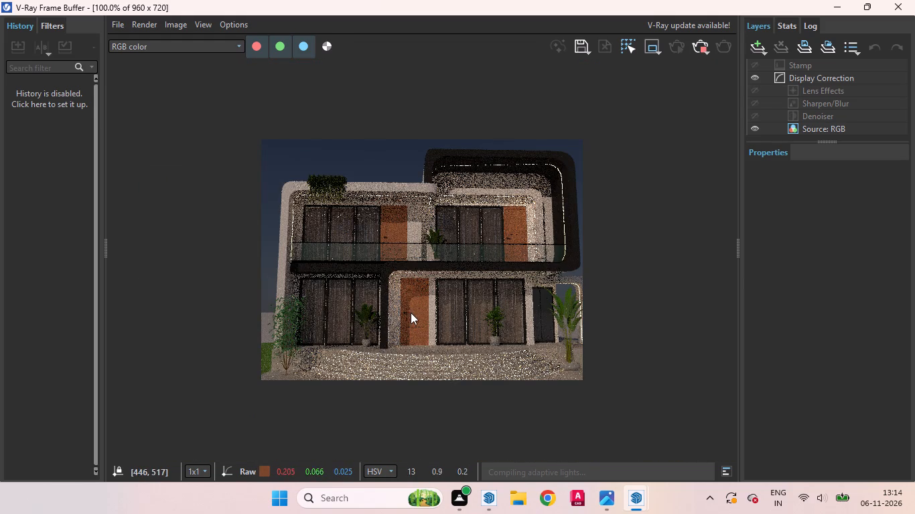
scroll(410, 315, up, 2)
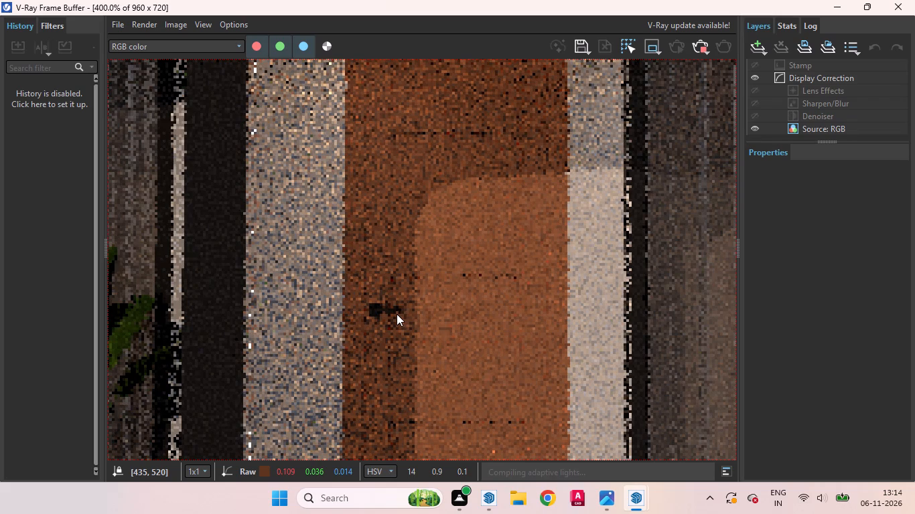
scroll(397, 315, down, 2)
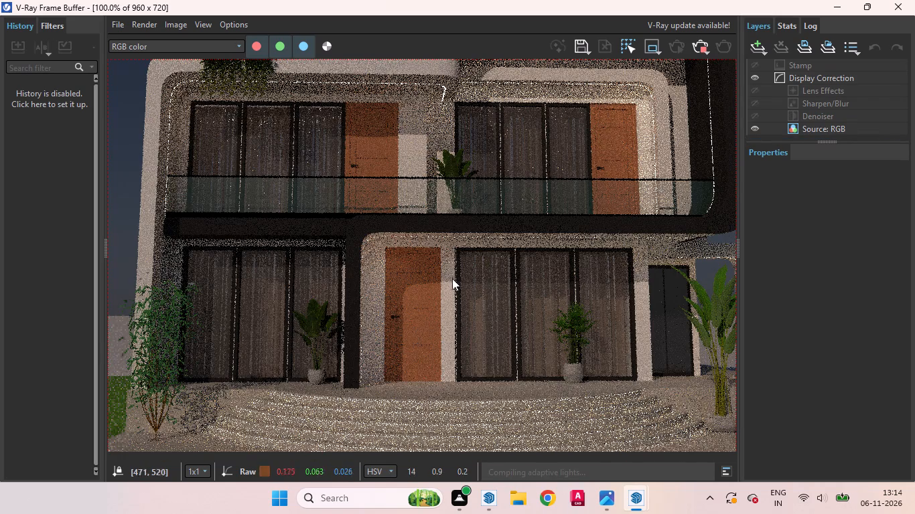
middle_drag(447, 301, 413, 460)
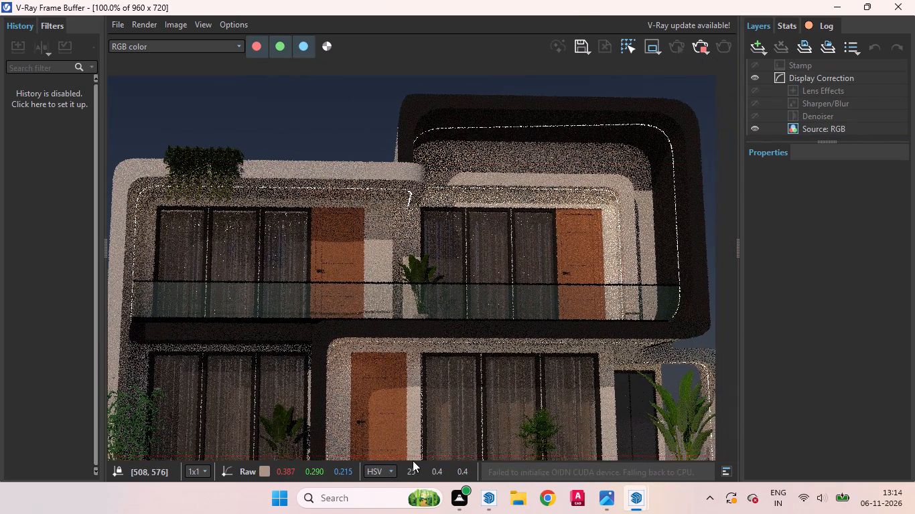
middle_drag(413, 460, 326, 309)
Examine the denoised render of the house front, focusing on the hanging roof planter, light strips and upper-floor windows.
scroll(428, 354, down, 1)
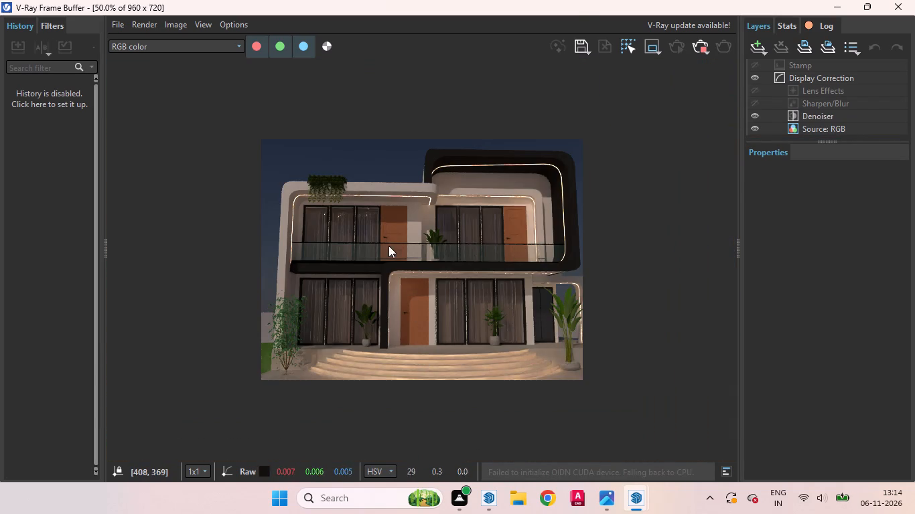
scroll(372, 224, up, 1)
scroll(372, 223, down, 1)
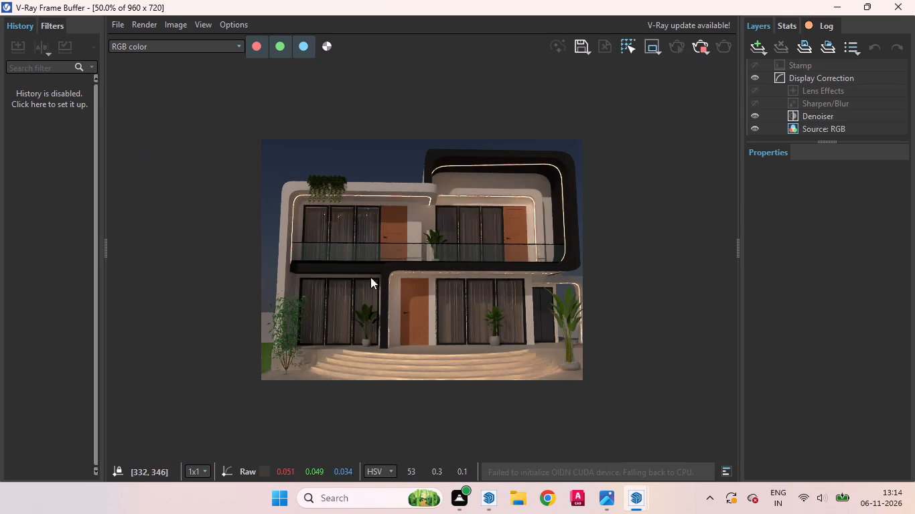
scroll(364, 292, up, 1)
scroll(355, 305, down, 1)
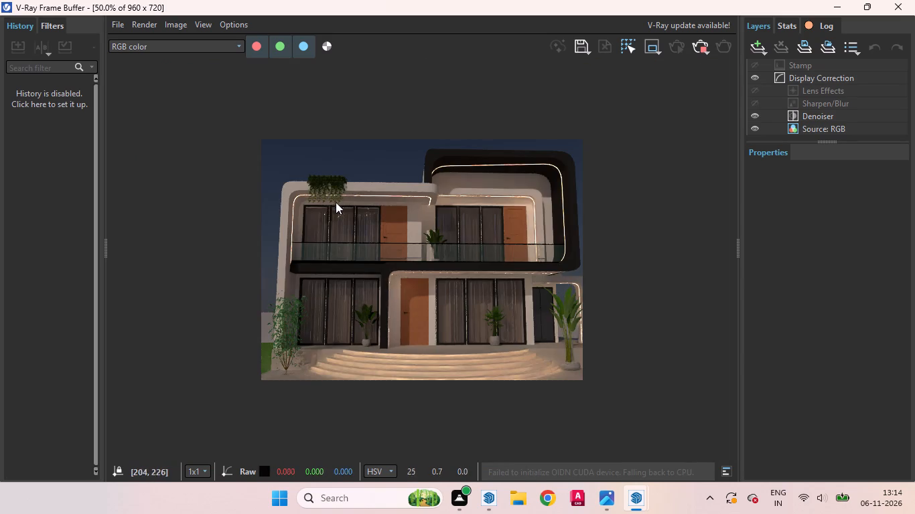
scroll(336, 200, up, 2)
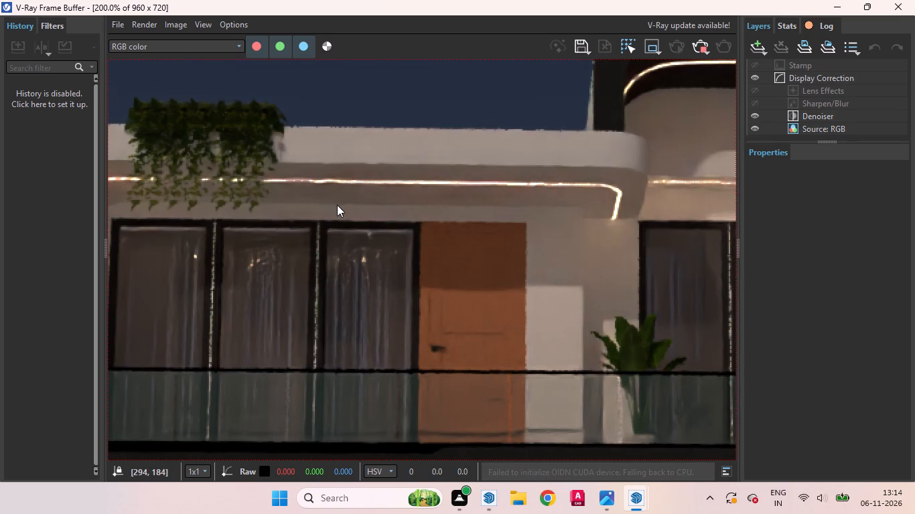
scroll(337, 205, up, 1)
scroll(337, 205, down, 3)
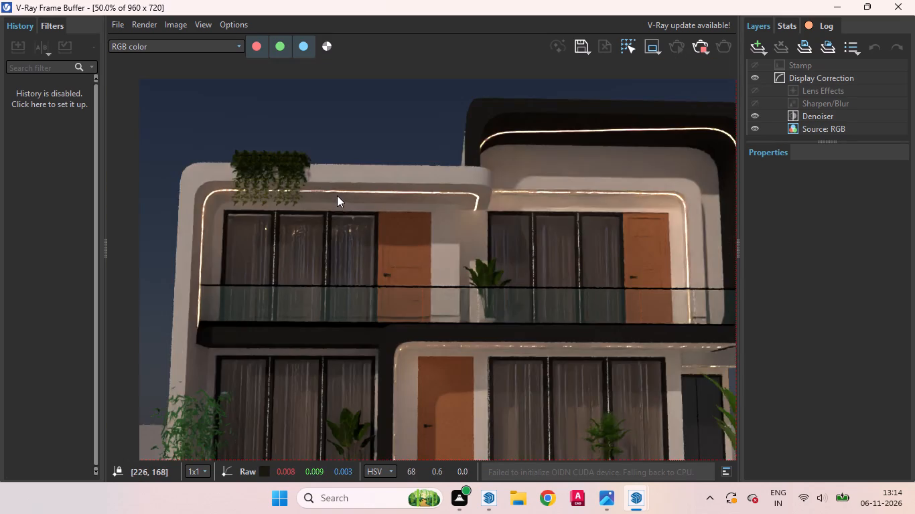
middle_drag(451, 300, 418, 268)
middle_click(418, 268)
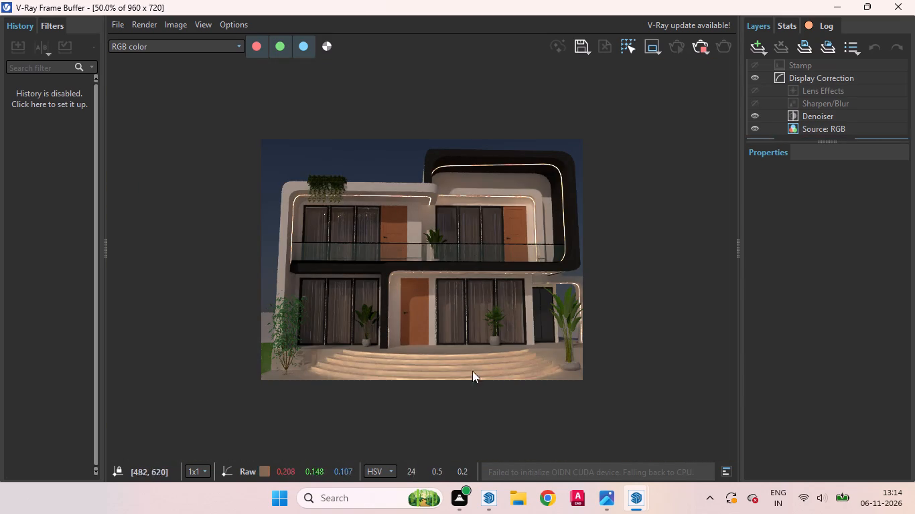
Examine the denoised render up close, covering the entrance steps, side plants, ground-floor windows, upper balcony and light strips.
scroll(575, 362, up, 1)
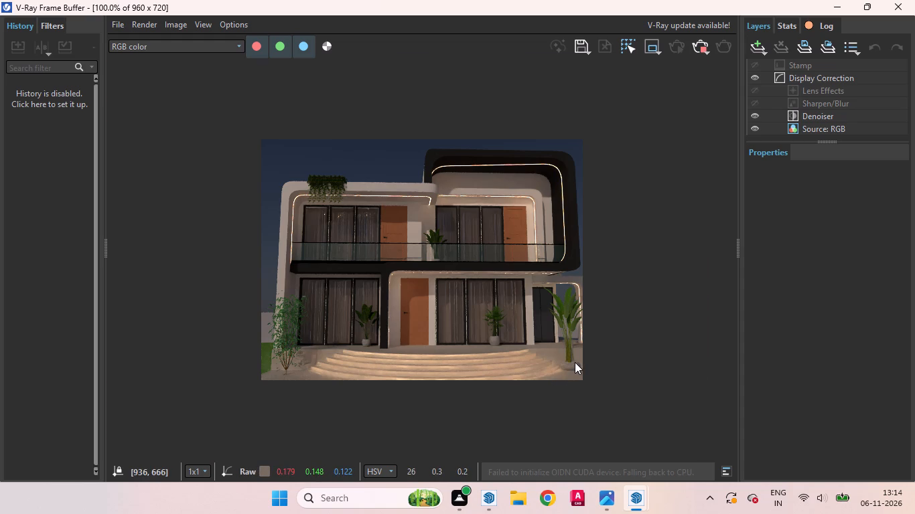
scroll(537, 375, down, 1)
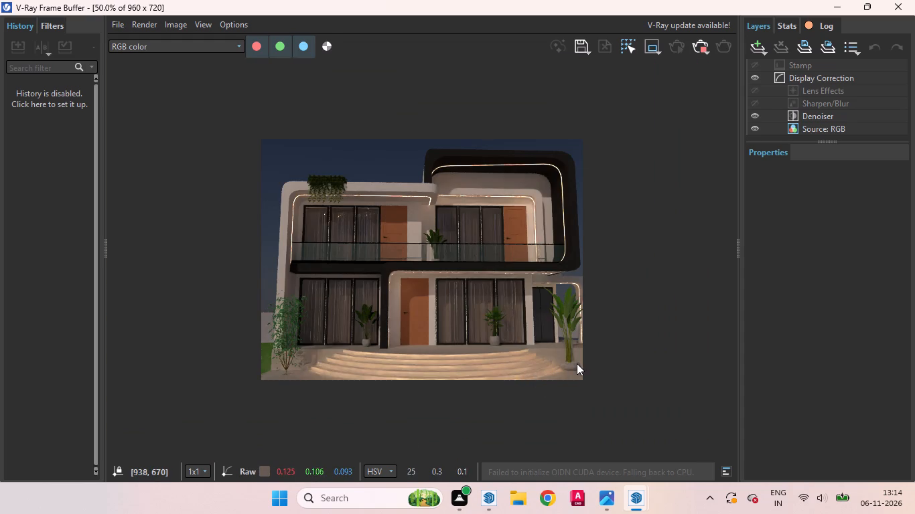
scroll(577, 363, up, 1)
scroll(550, 371, down, 1)
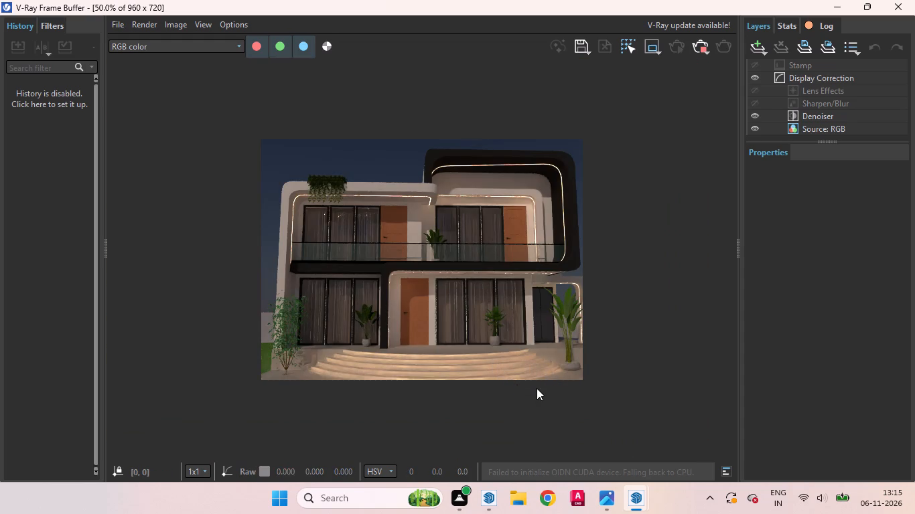
middle_drag(543, 388, 582, 375)
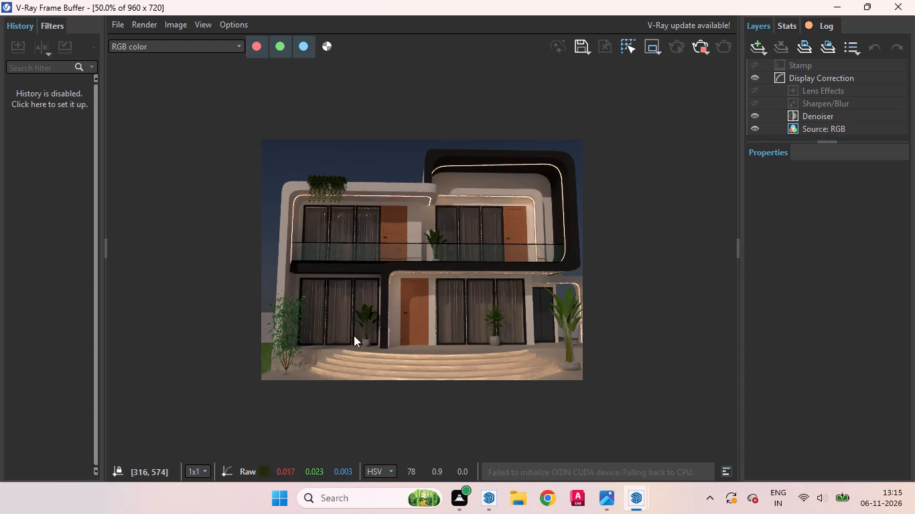
scroll(317, 311, up, 1)
scroll(318, 317, down, 1)
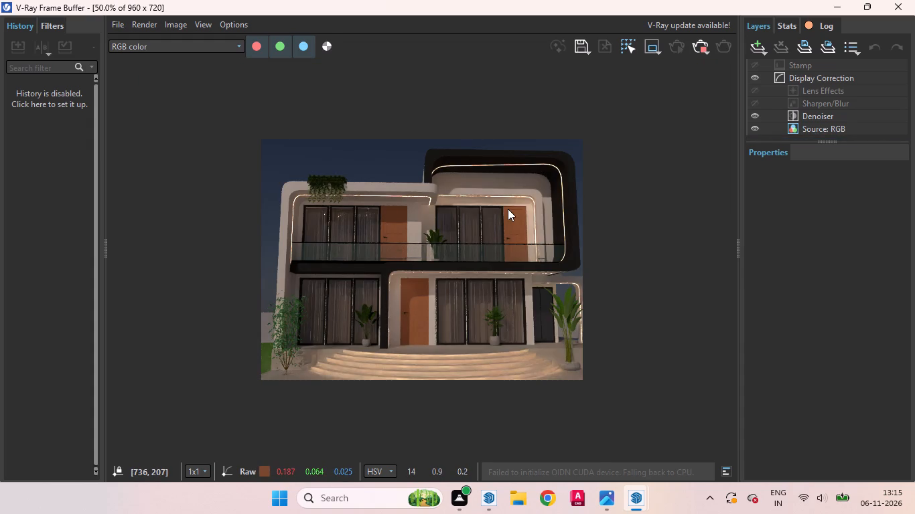
scroll(531, 183, up, 1)
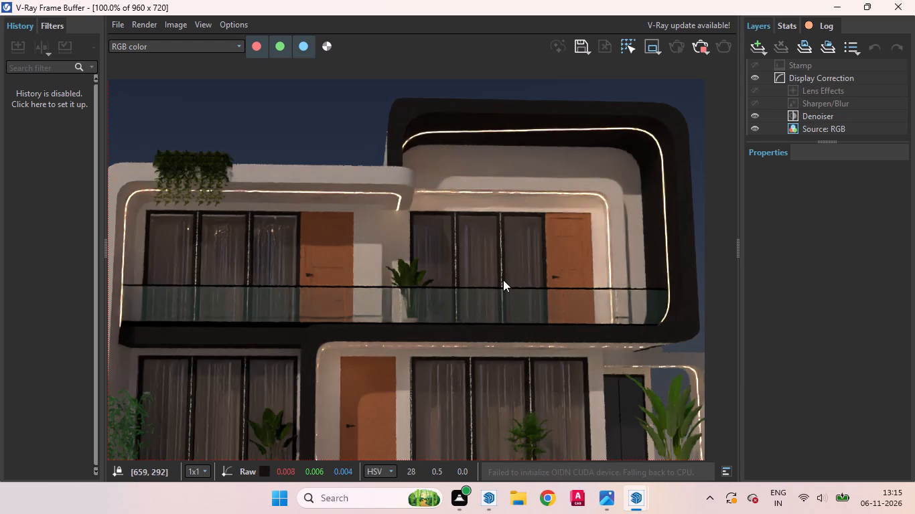
scroll(503, 282, down, 1)
middle_drag(545, 311, 615, 324)
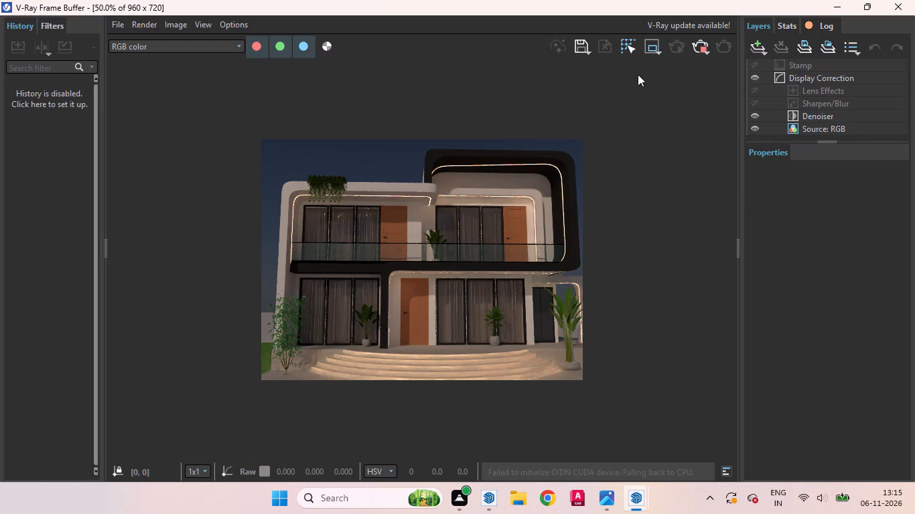
Stop the current render and put the frame buffer away to return to the model.
click(697, 42)
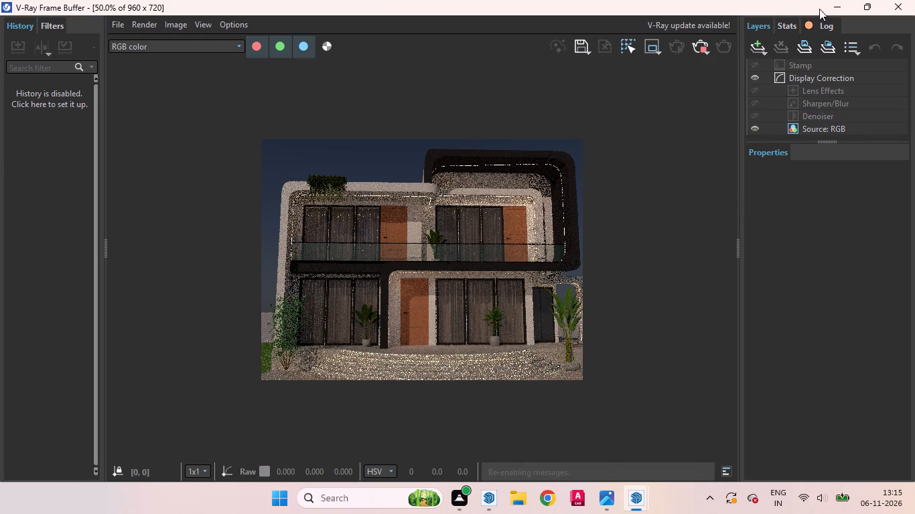
click(843, 3)
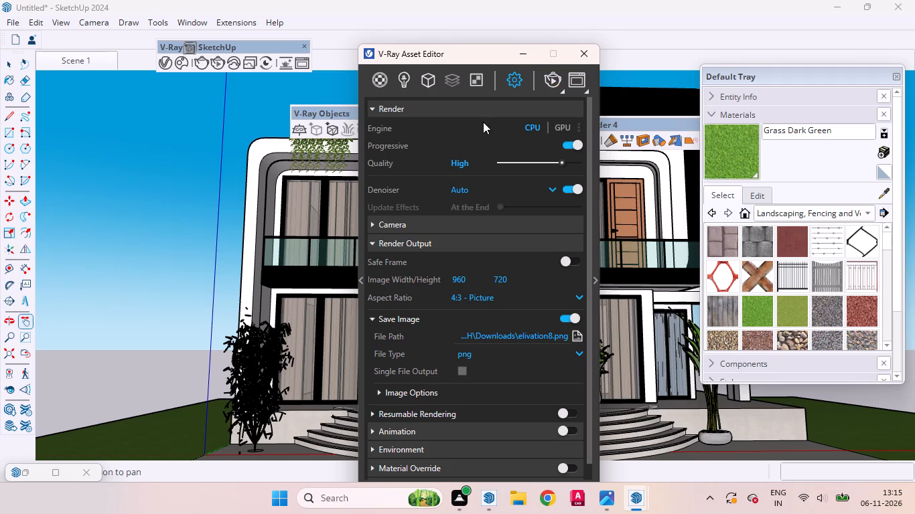
Set the SunLight intensity to 0.1 and move the V-Ray Asset Editor aside, uncovering the front of the house.
click(405, 74)
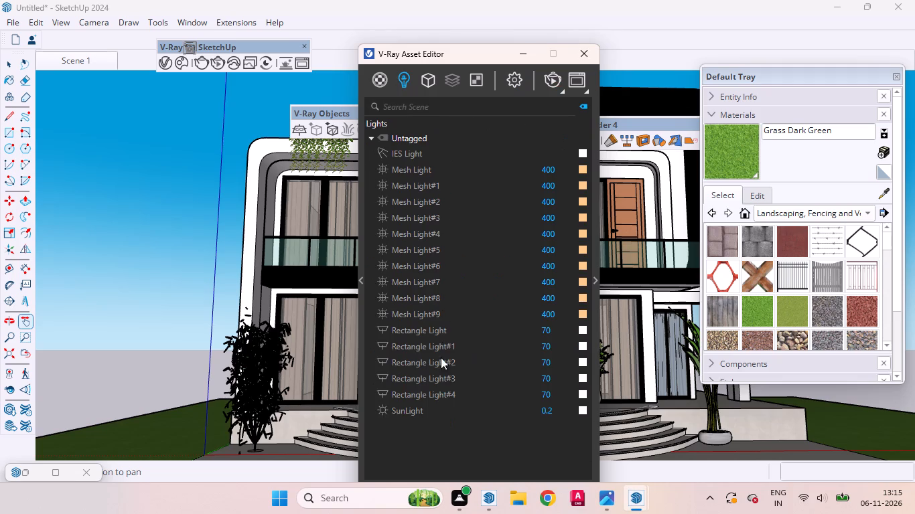
click(555, 408)
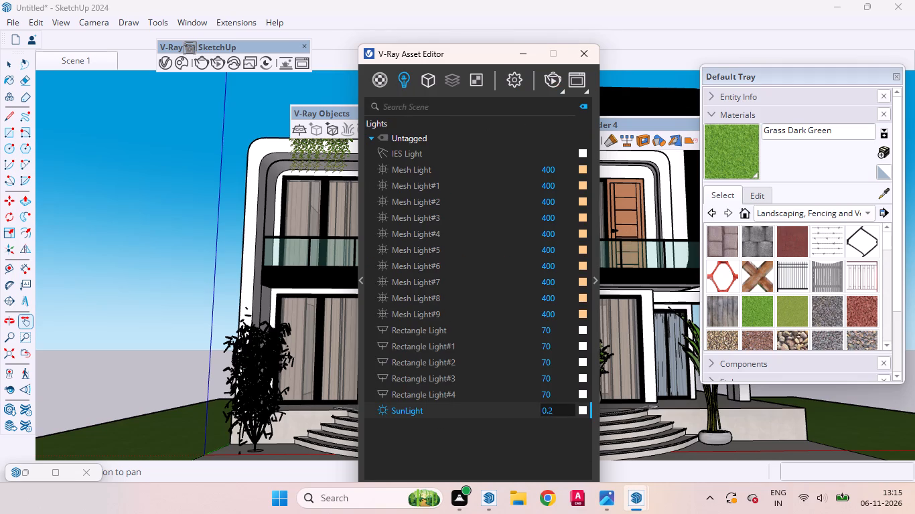
key(BackSpace)
key(0)
key(BackSpace)
key(1)
drag(476, 57, 593, 48)
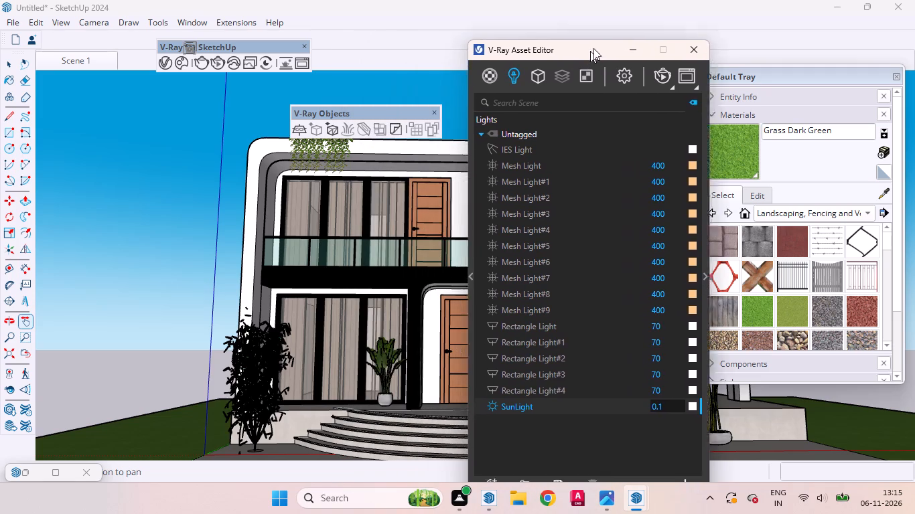
drag(593, 48, 616, 31)
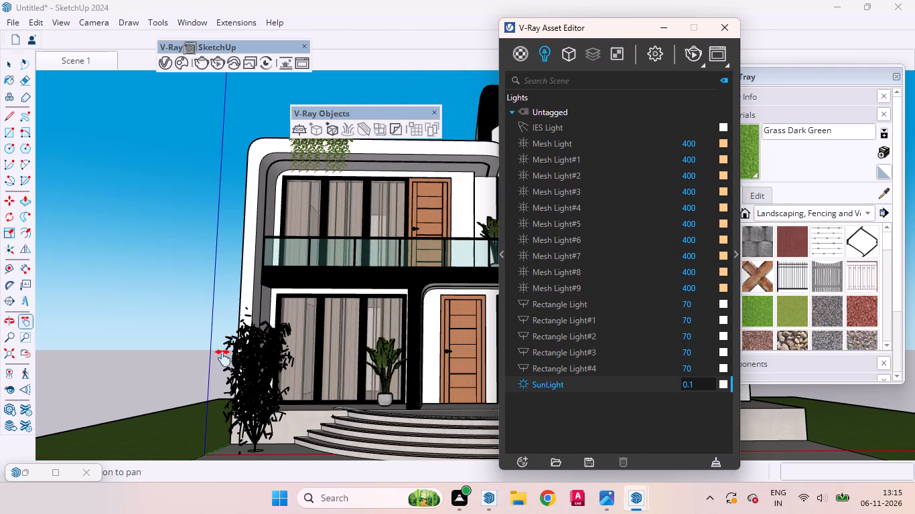
Erase both overlapping V-Ray infinite planes at the outer front corner of the grass strip beside the house.
click(11, 65)
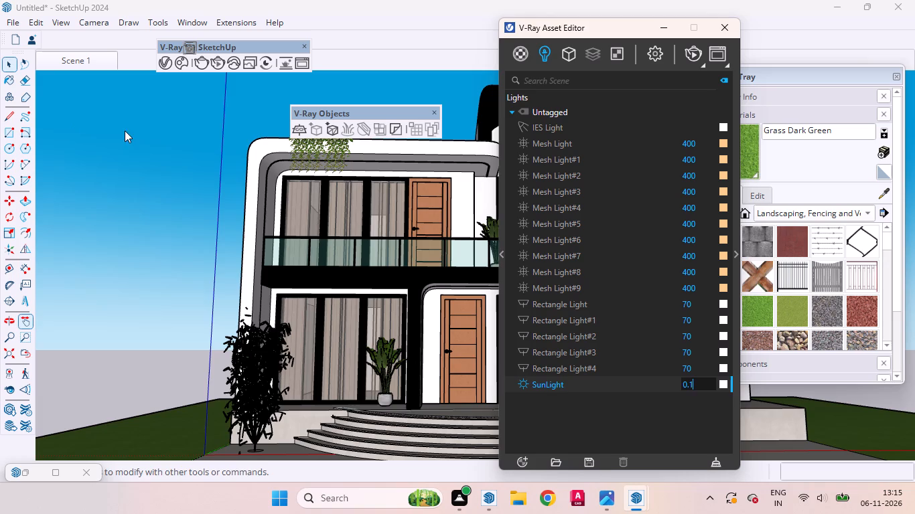
scroll(192, 145, down, 7)
scroll(176, 224, down, 4)
middle_drag(104, 288, 219, 379)
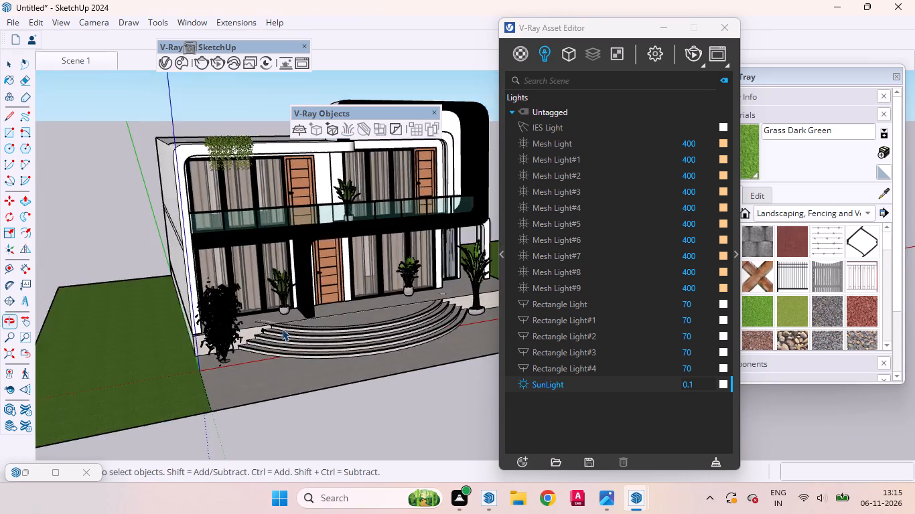
scroll(317, 316, down, 8)
scroll(198, 379, up, 17)
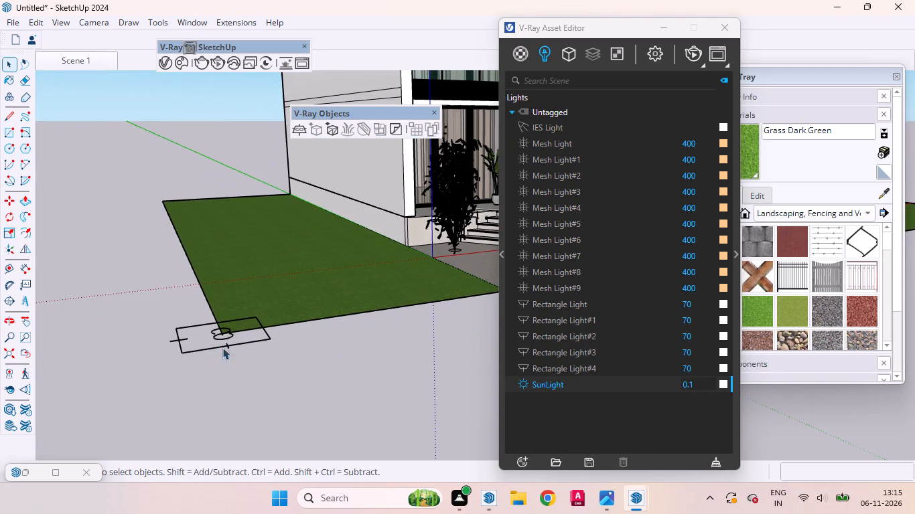
click(226, 340)
right_click(226, 340)
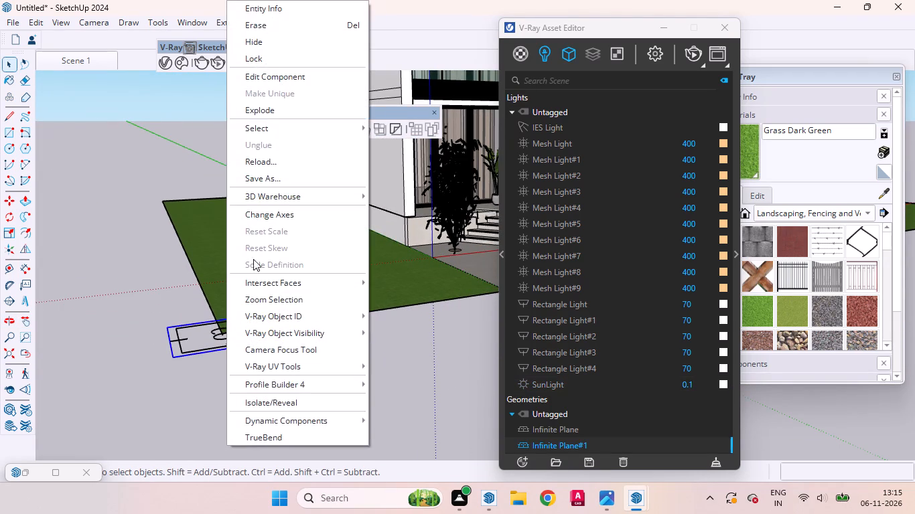
click(261, 28)
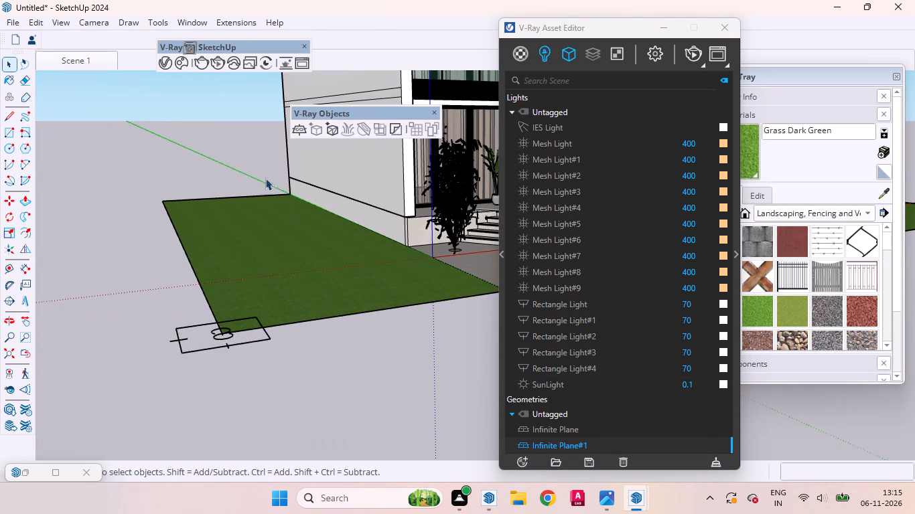
click(240, 344)
right_click(240, 344)
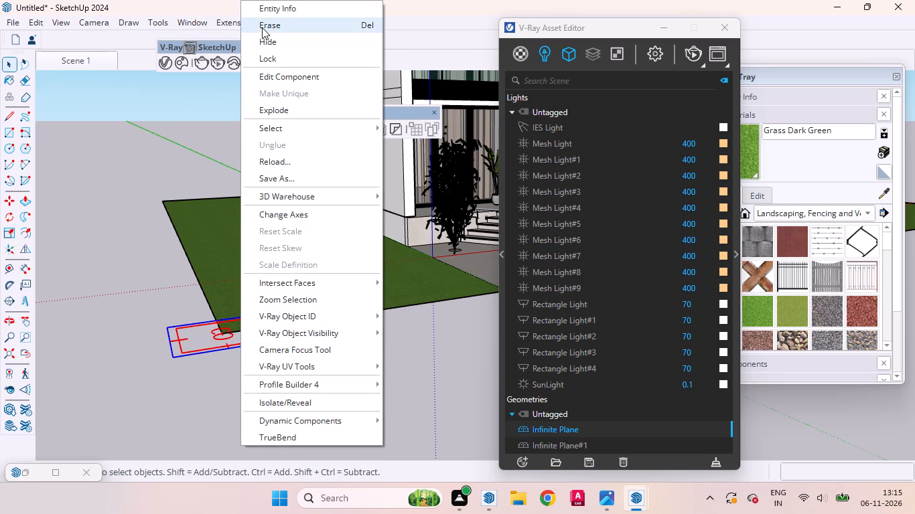
click(262, 27)
Place V-Ray infinite planes at the outer front corner of the side grass strip.
scroll(186, 187, down, 9)
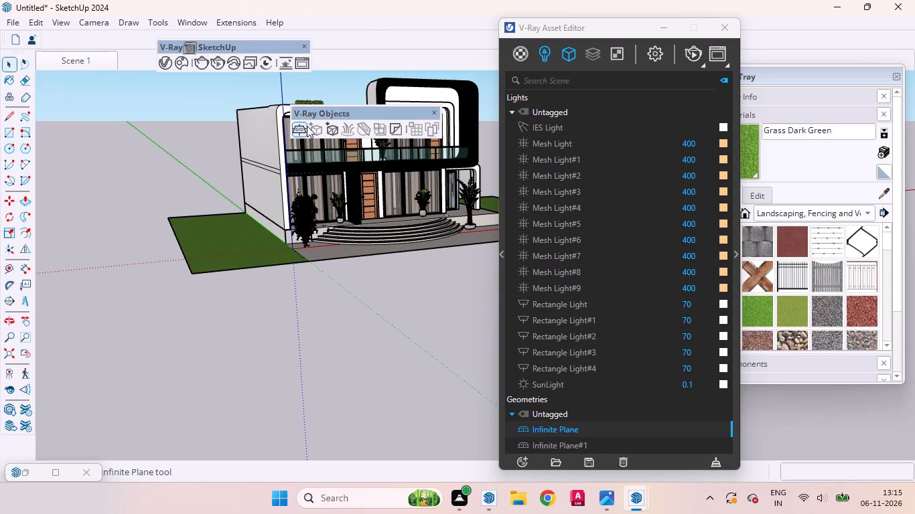
click(301, 127)
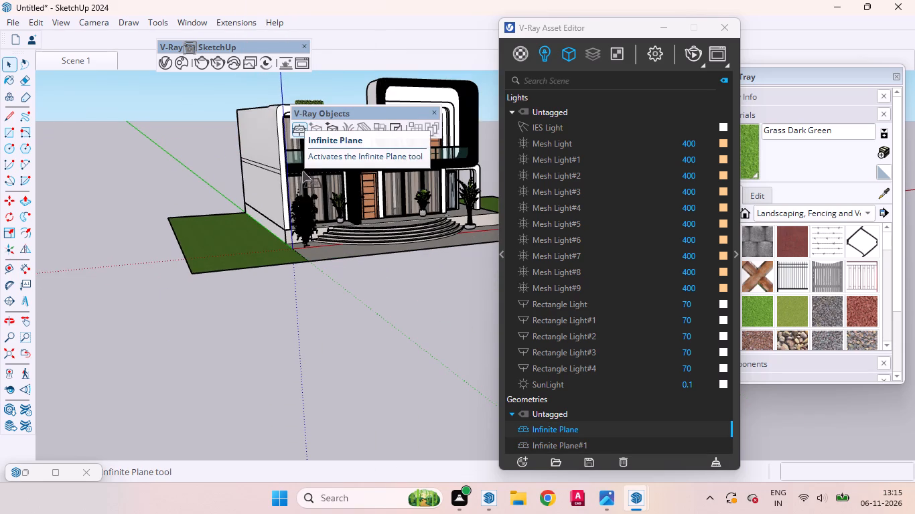
click(195, 274)
scroll(221, 257, up, 10)
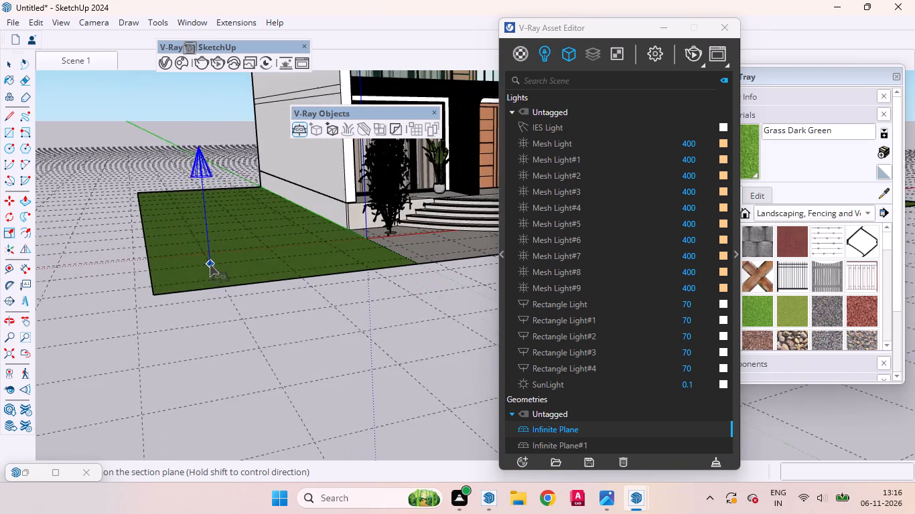
click(157, 296)
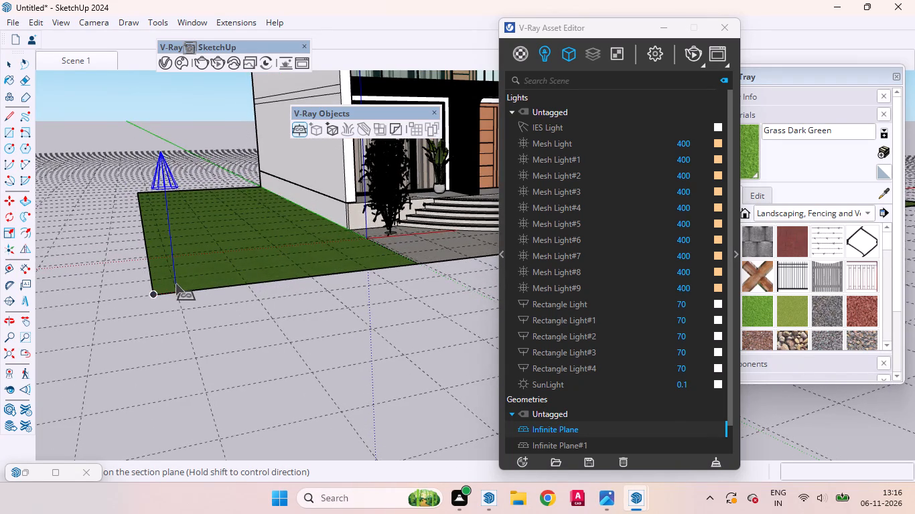
click(89, 472)
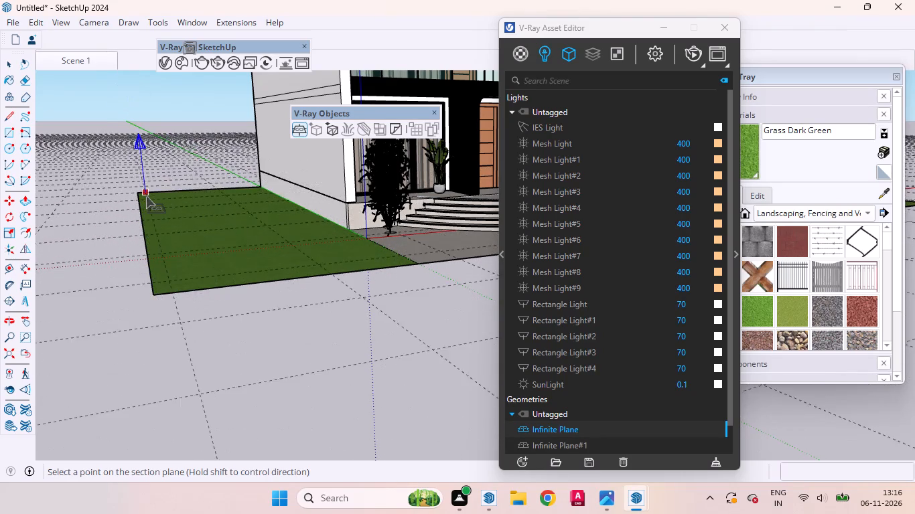
Place more V-Ray infinite planes at the grass strip's outer rear corner, along the strip and at its outer front corner.
middle_drag(152, 224, 488, 262)
scroll(430, 285, down, 5)
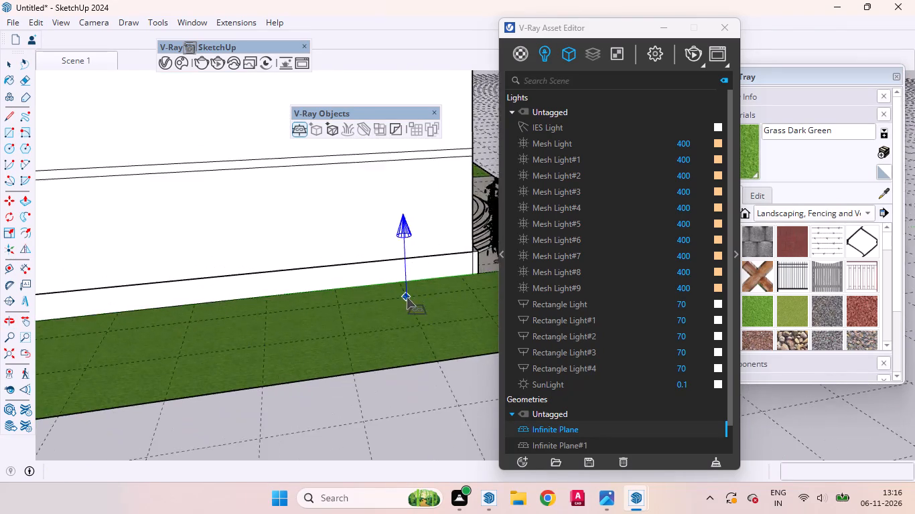
scroll(407, 297, down, 5)
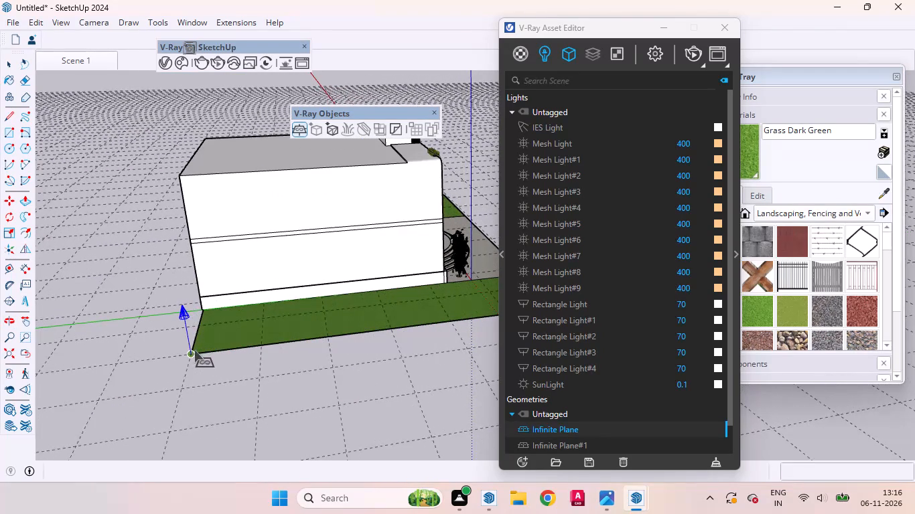
click(194, 350)
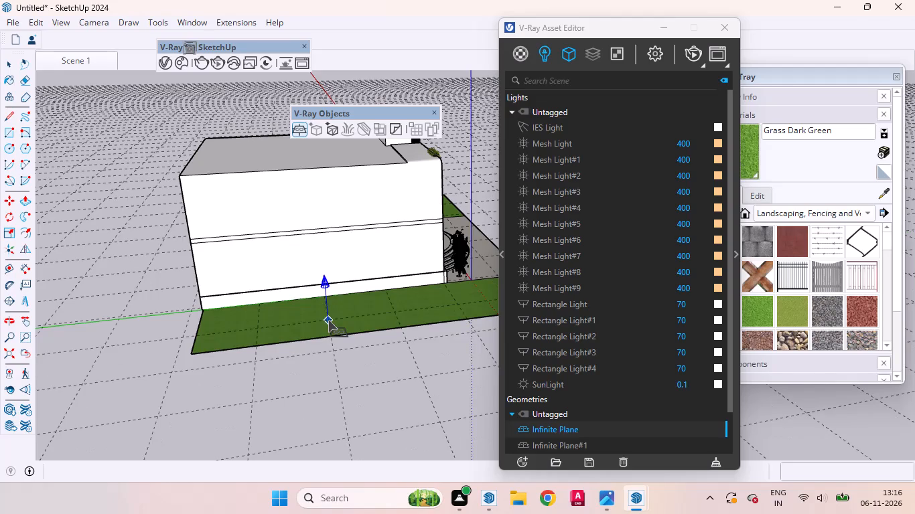
click(328, 320)
middle_drag(340, 353, 102, 425)
scroll(100, 409, up, 1)
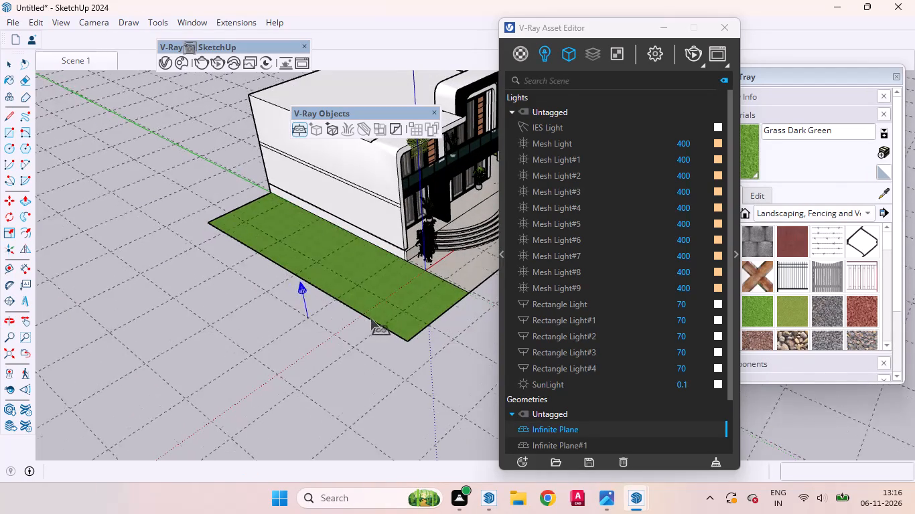
click(409, 339)
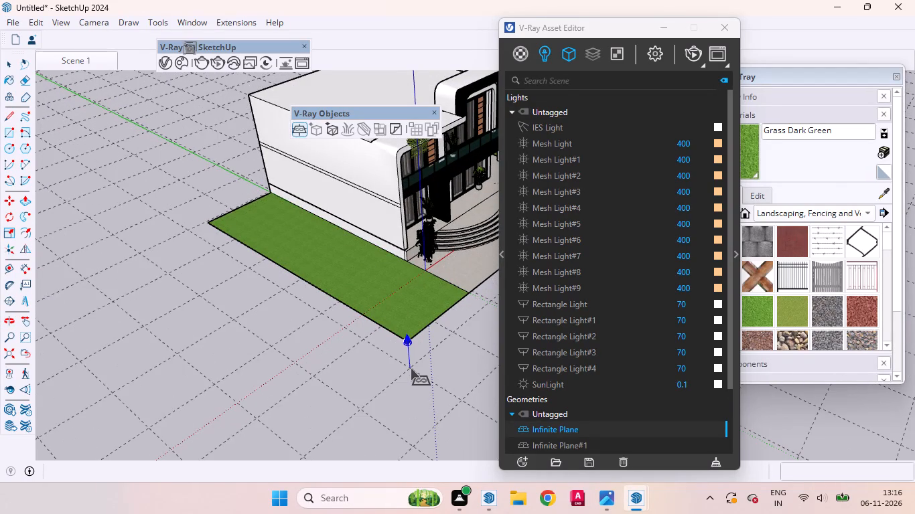
key(space)
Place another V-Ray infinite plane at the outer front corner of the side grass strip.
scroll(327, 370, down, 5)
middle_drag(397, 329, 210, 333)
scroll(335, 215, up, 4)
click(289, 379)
Restore the Scene 1 camera view of the house front and start a V-Ray render.
scroll(228, 230, down, 7)
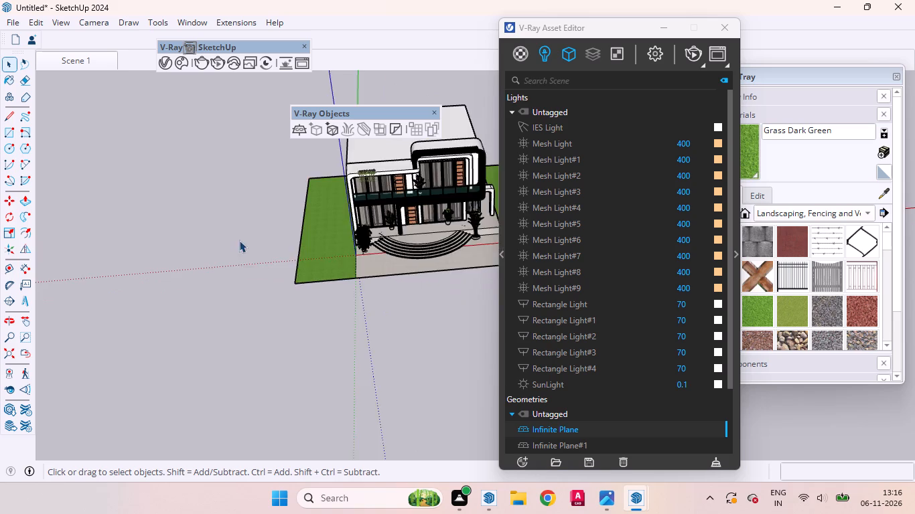
scroll(239, 240, down, 3)
click(71, 65)
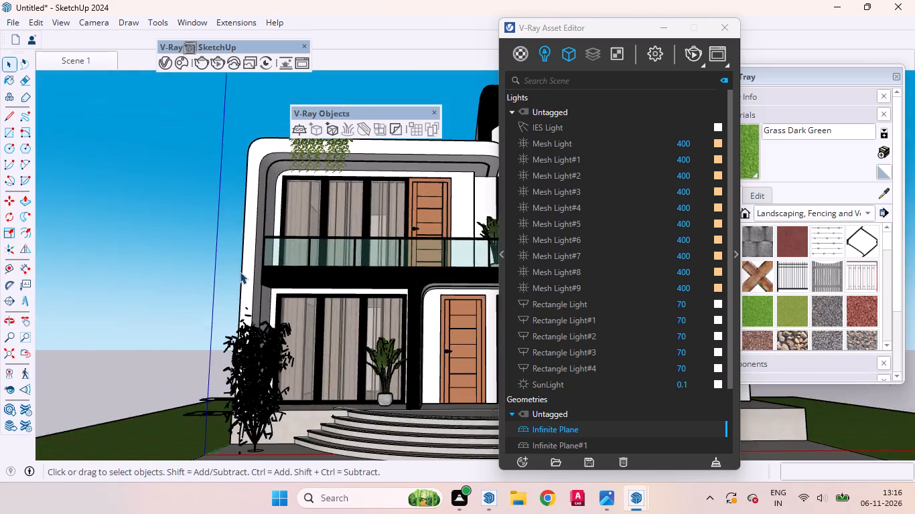
middle_drag(184, 397, 407, 423)
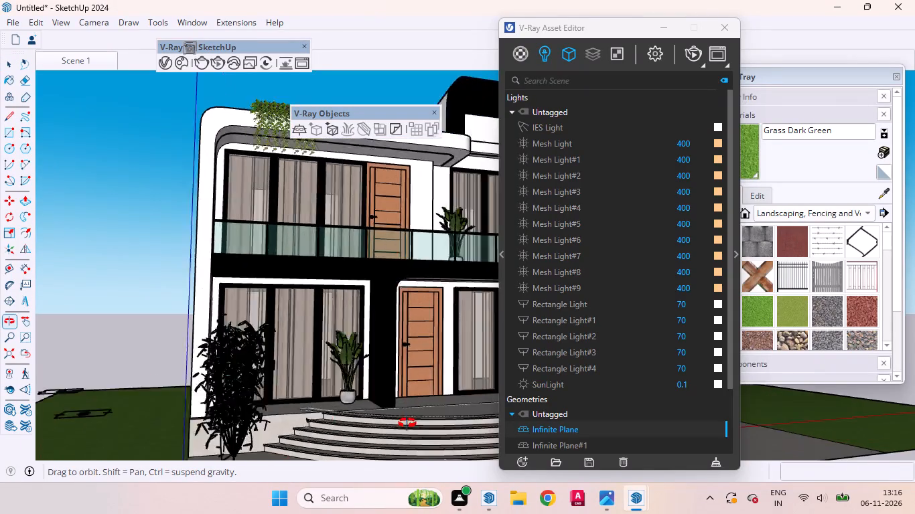
middle_drag(407, 423, 188, 426)
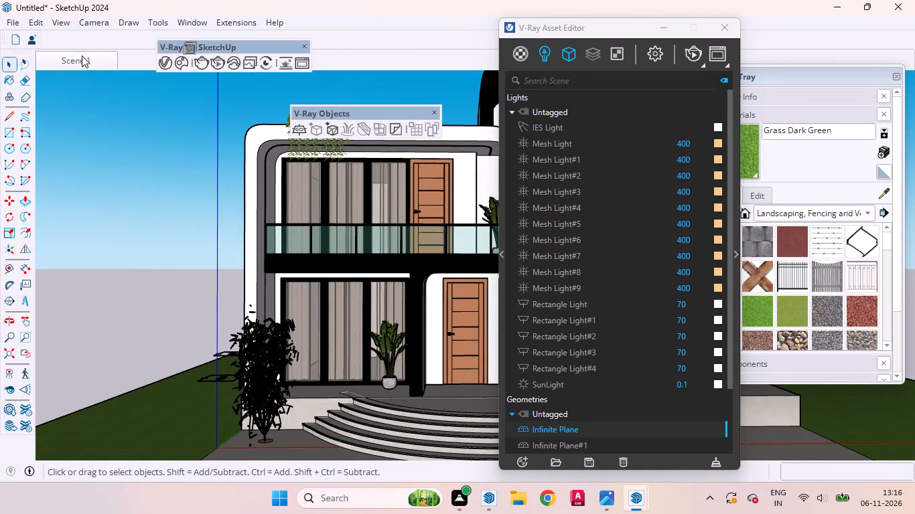
click(82, 62)
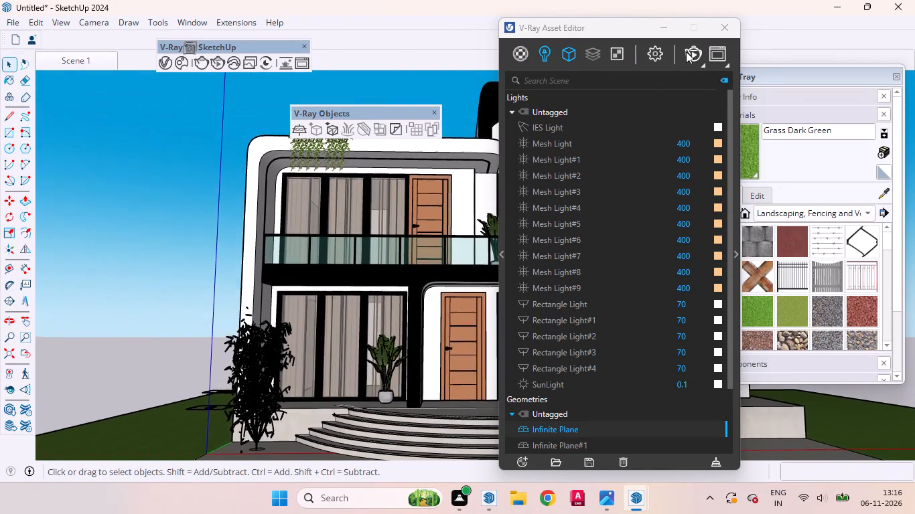
click(695, 50)
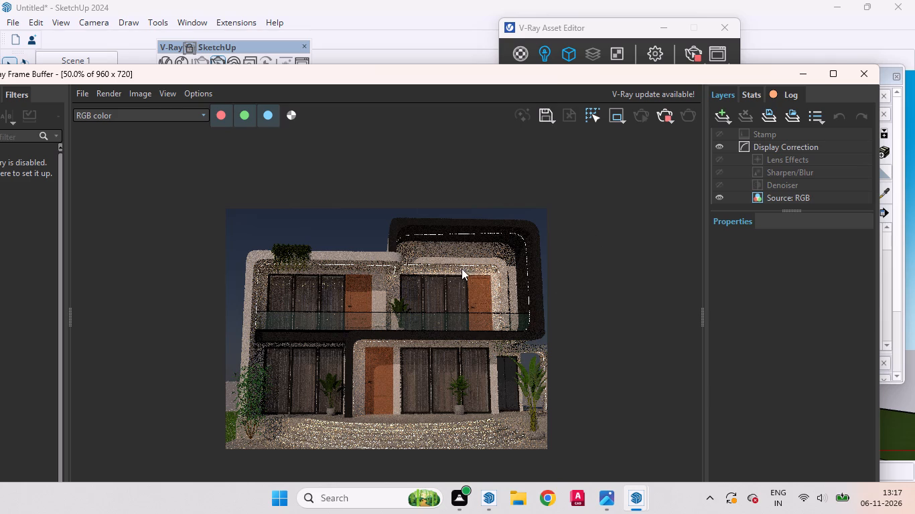
Examine the render progress in the maximized V-Ray Frame Buffer, stop the render and minimize the window.
click(822, 76)
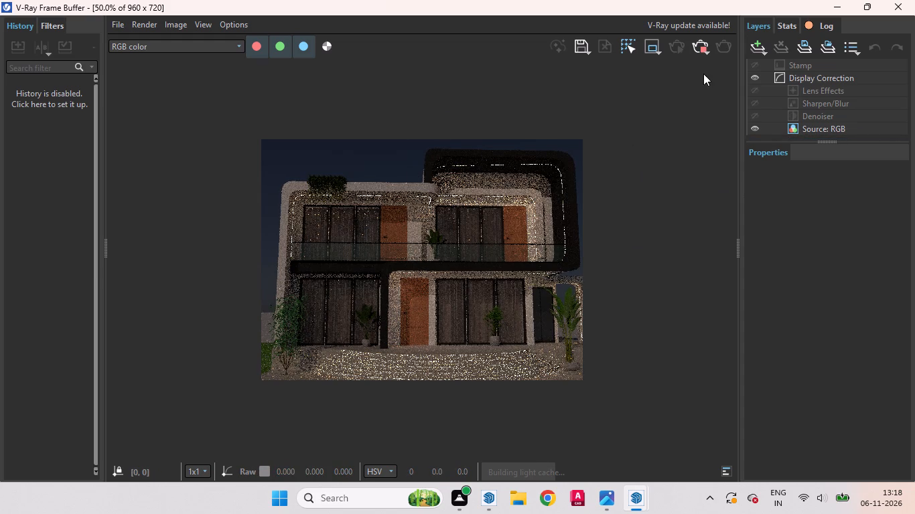
click(701, 44)
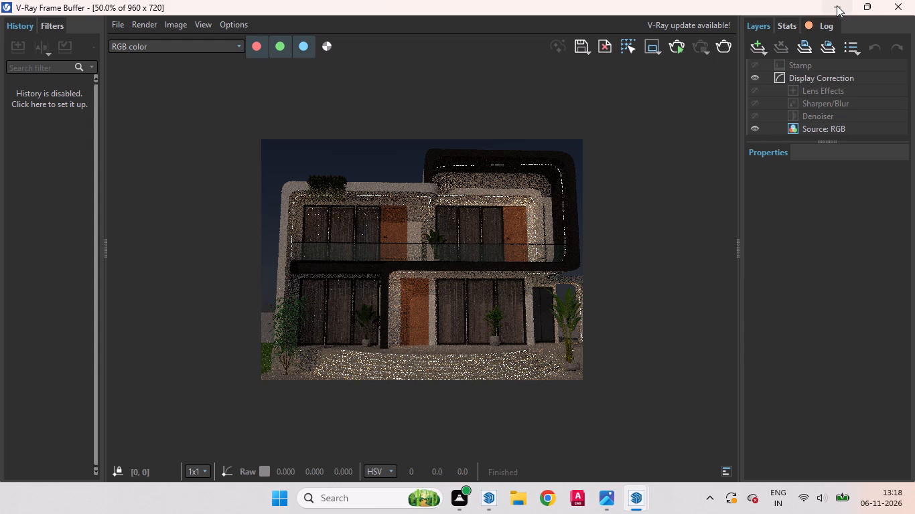
click(836, 5)
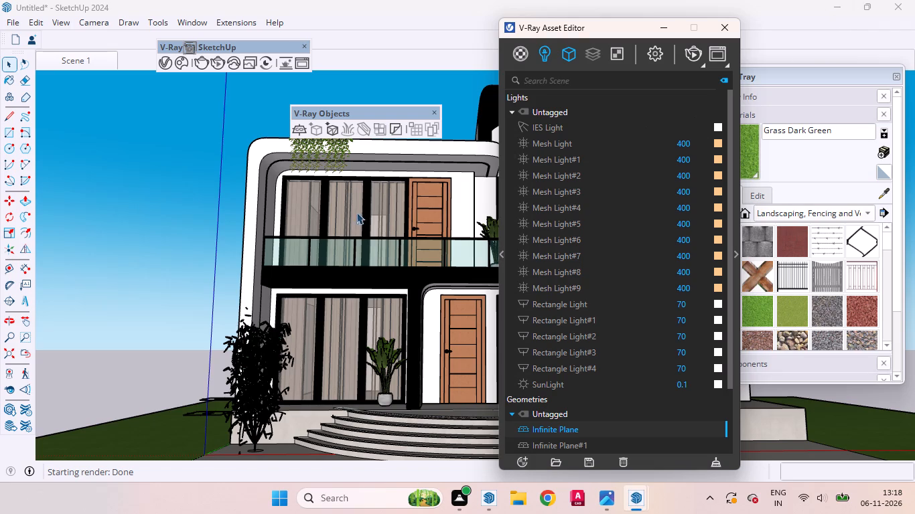
Erase one of the overlapping V-Ray infinite planes at the grass strip's outer front corner.
scroll(386, 268, down, 4)
middle_drag(233, 255, 360, 392)
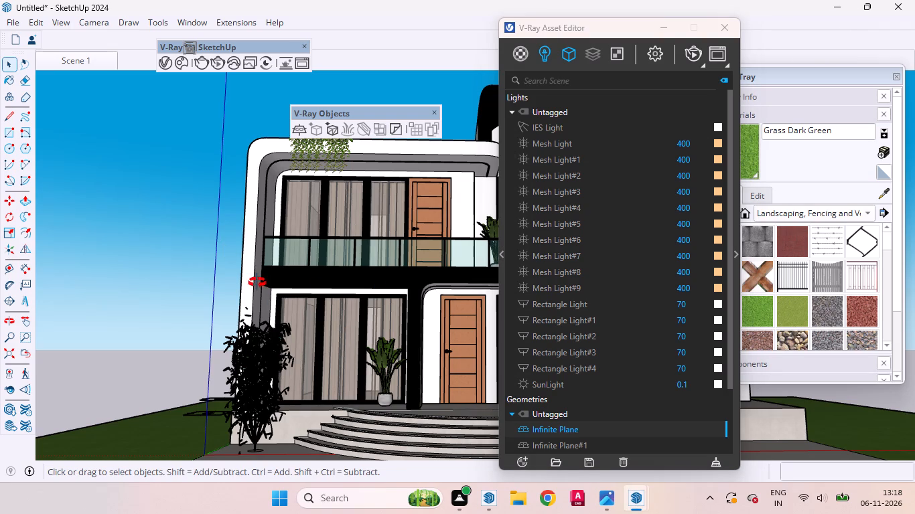
scroll(253, 288, down, 4)
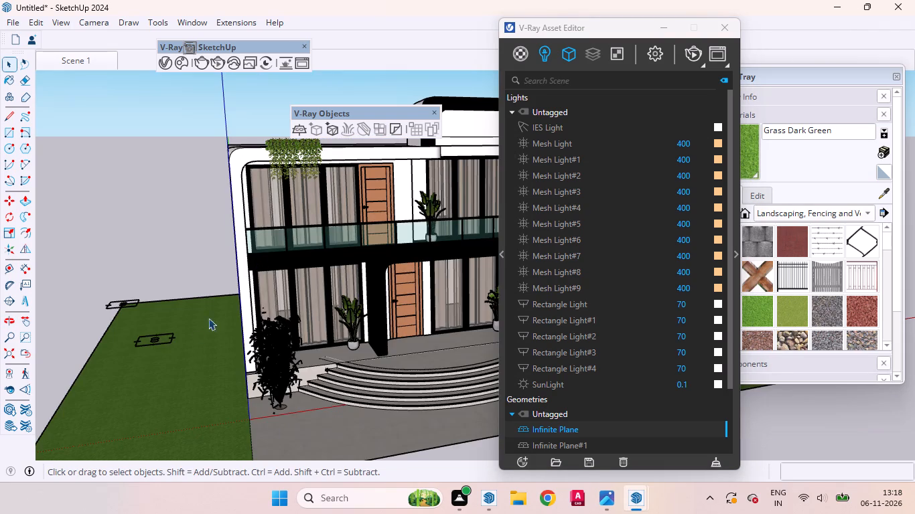
scroll(297, 305, down, 4)
scroll(123, 422, up, 4)
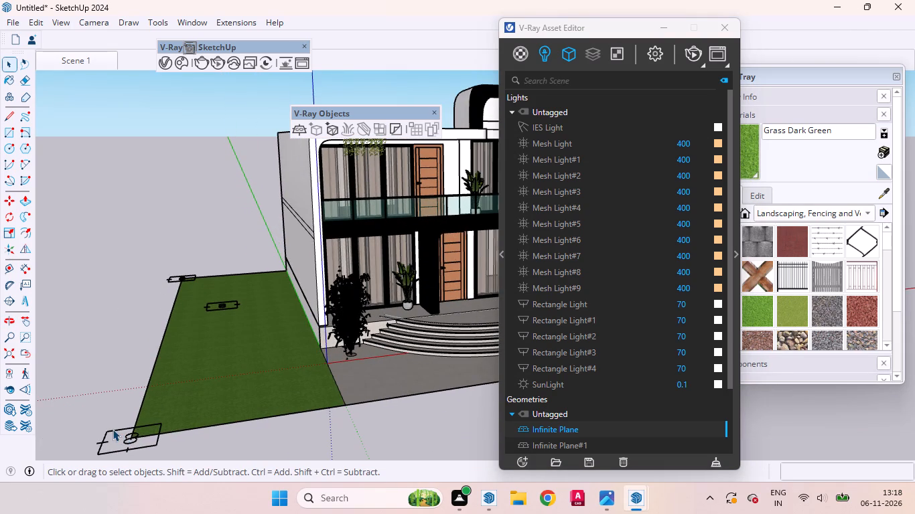
click(113, 429)
right_click(115, 429)
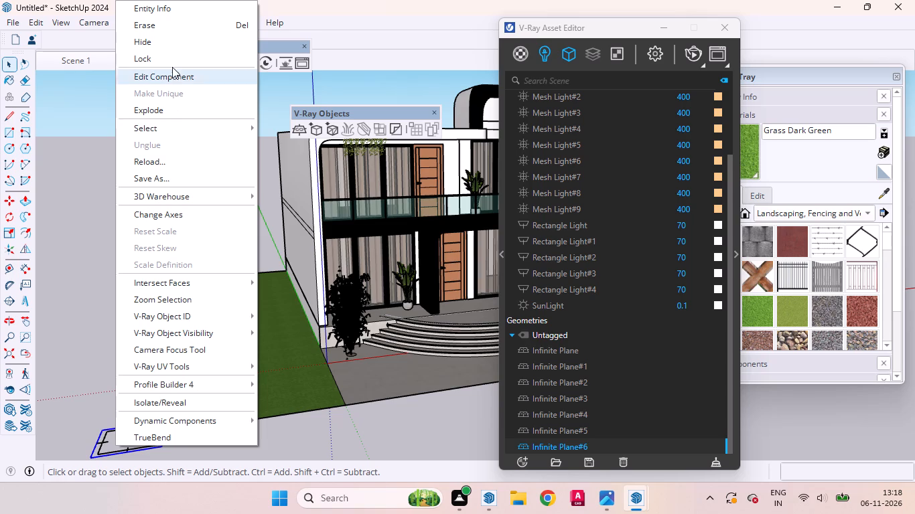
click(160, 25)
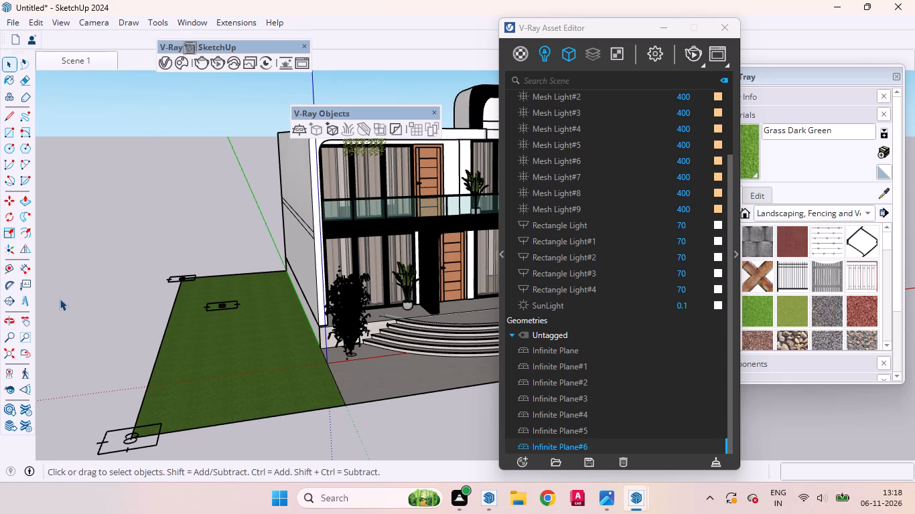
Erase the remaining overlapping V-Ray infinite planes at the grass strip's outer front corner.
double_click(118, 430)
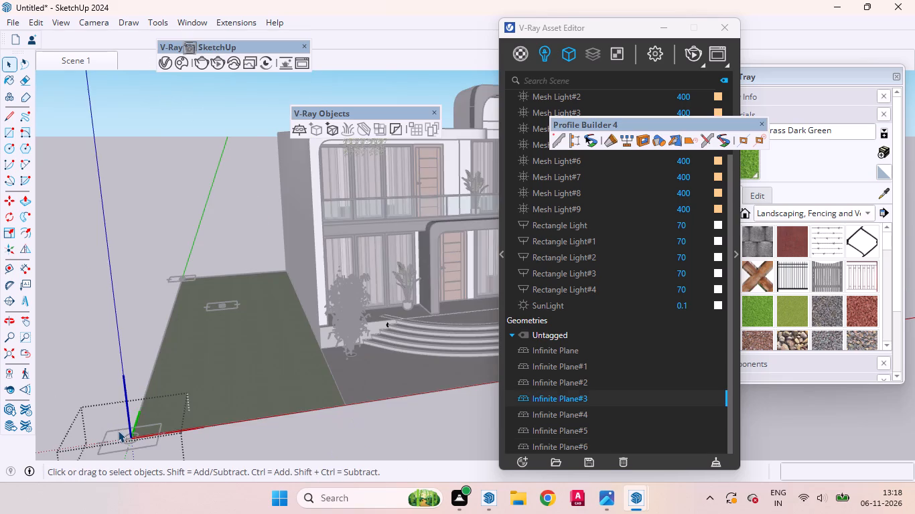
click(89, 353)
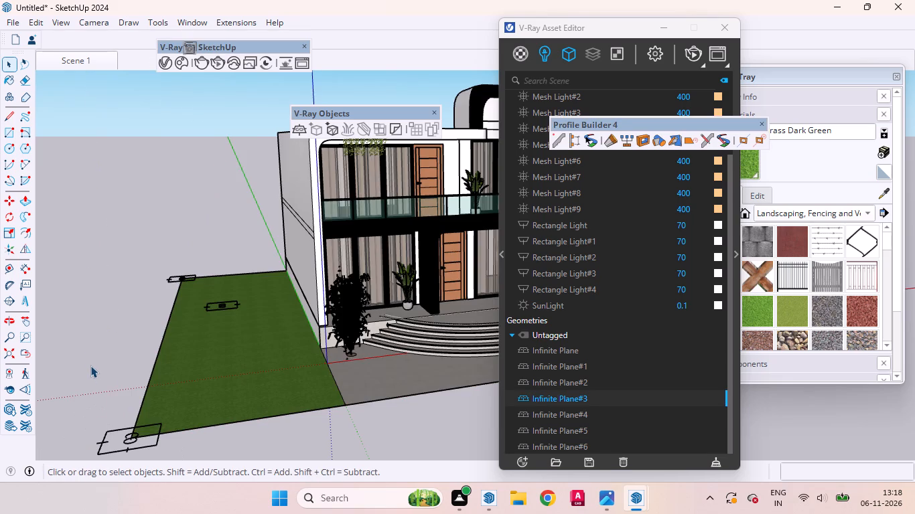
click(106, 453)
click(29, 75)
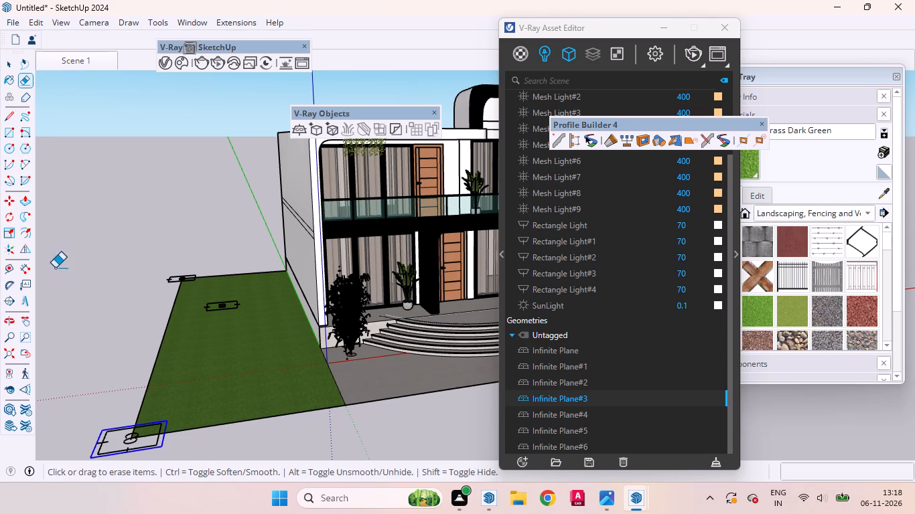
click(108, 429)
click(108, 429)
triple_click(100, 433)
click(100, 433)
key(space)
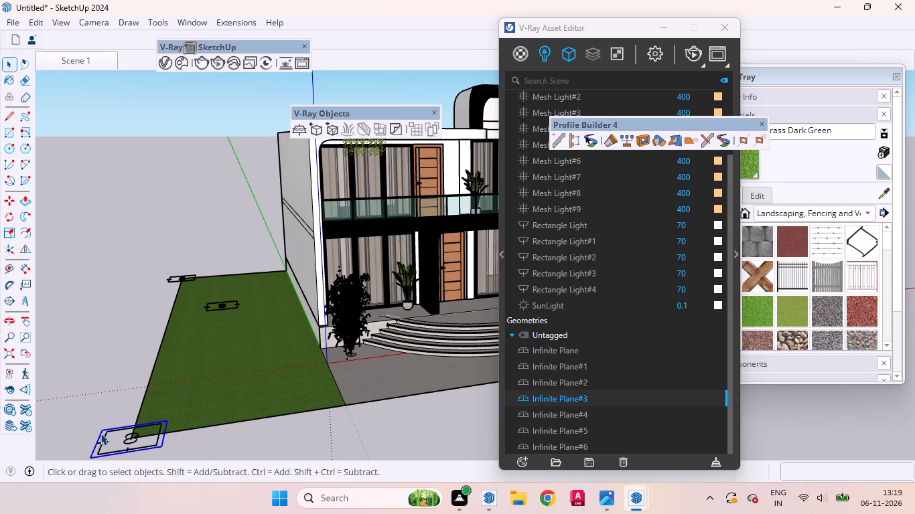
key(Delete)
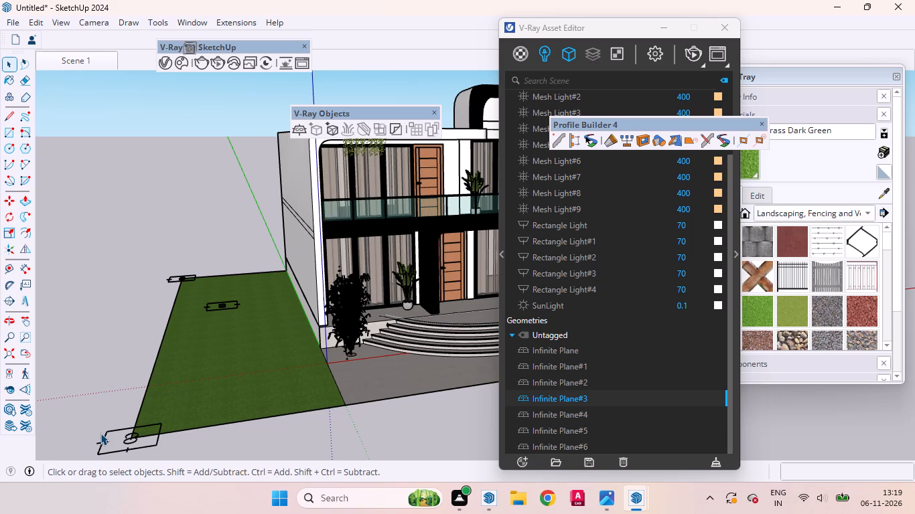
click(109, 431)
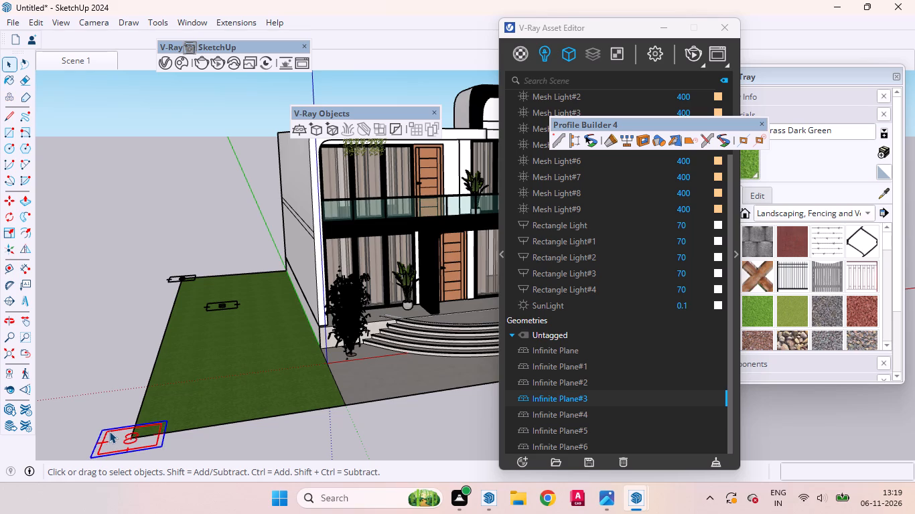
key(Delete)
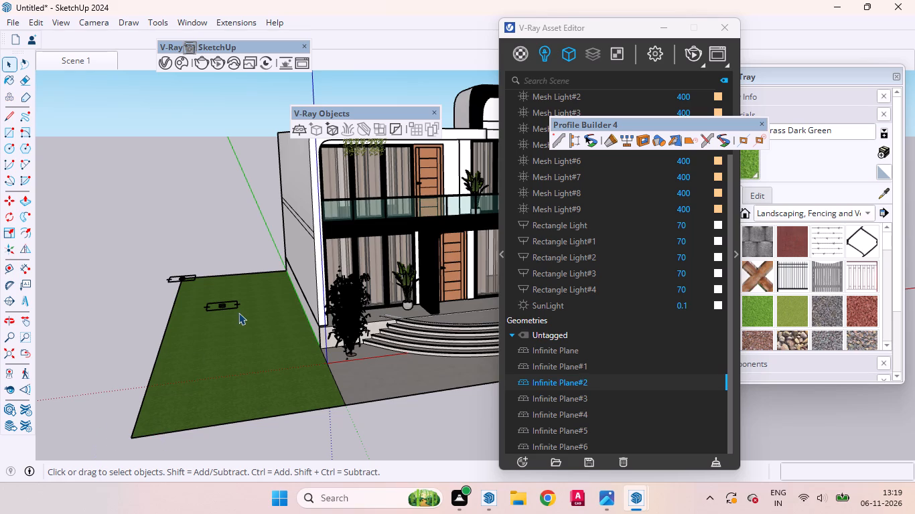
Select the V-Ray infinite plane lying on the rear part of the grass strip.
click(226, 310)
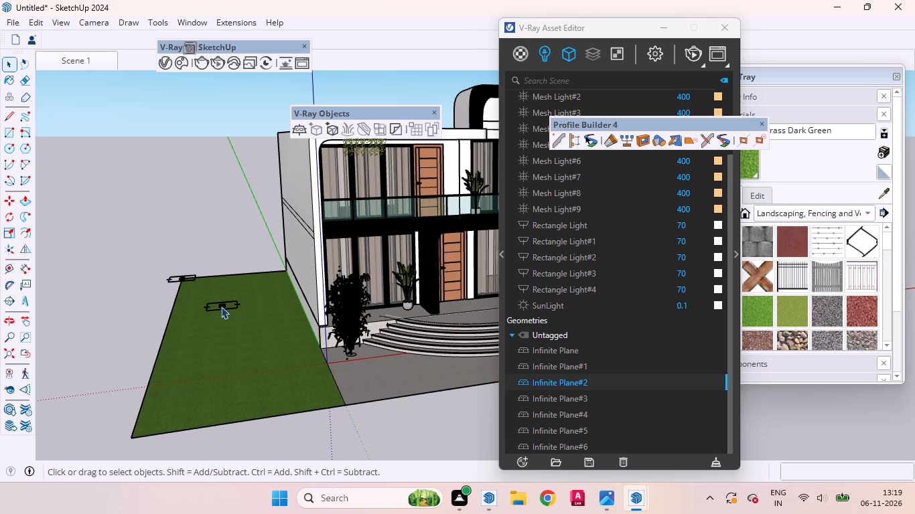
click(221, 305)
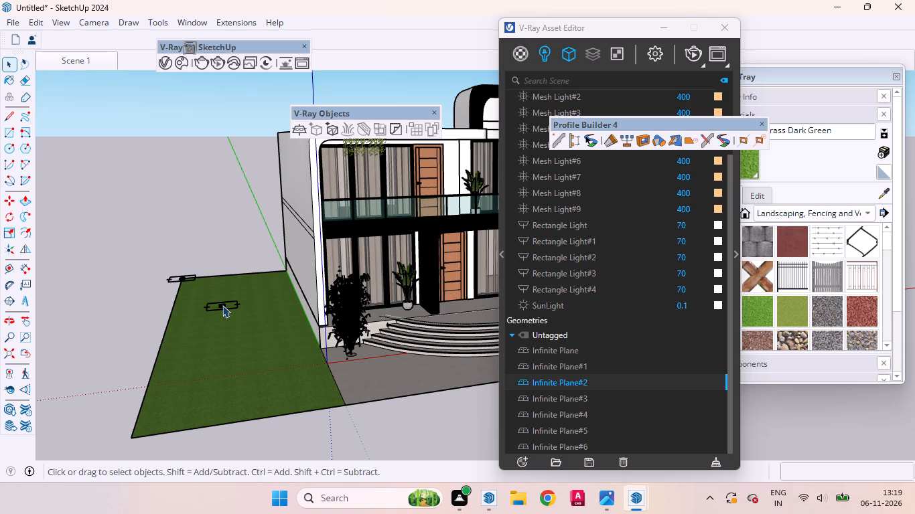
click(222, 305)
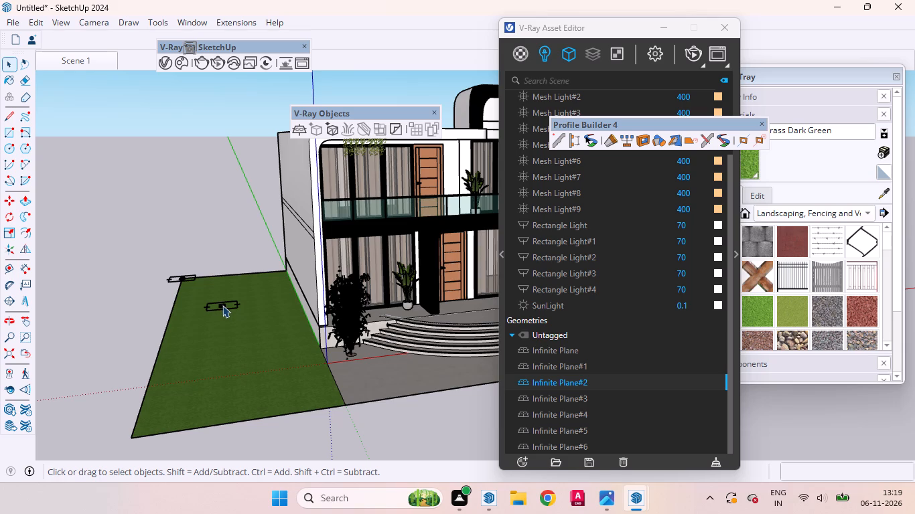
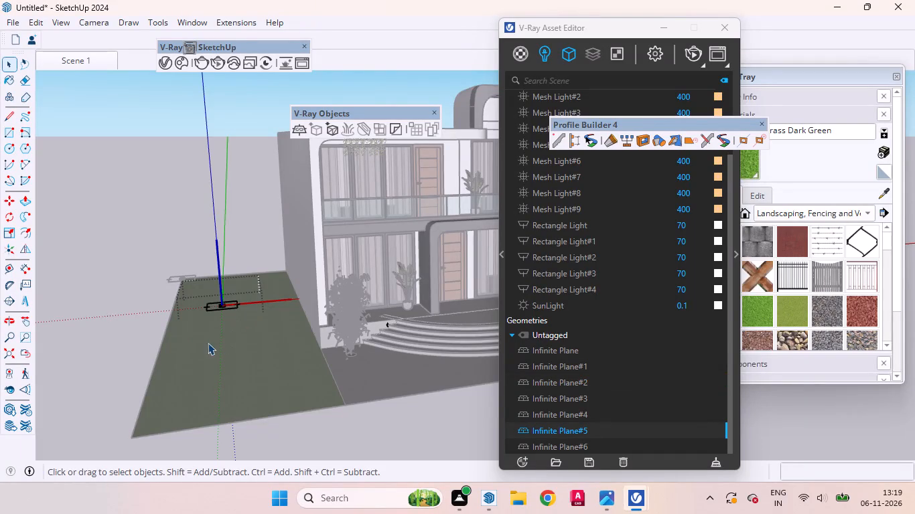
Erase the two V-Ray infinite planes at the grass strip's rear outer corner and on its rear part.
click(146, 338)
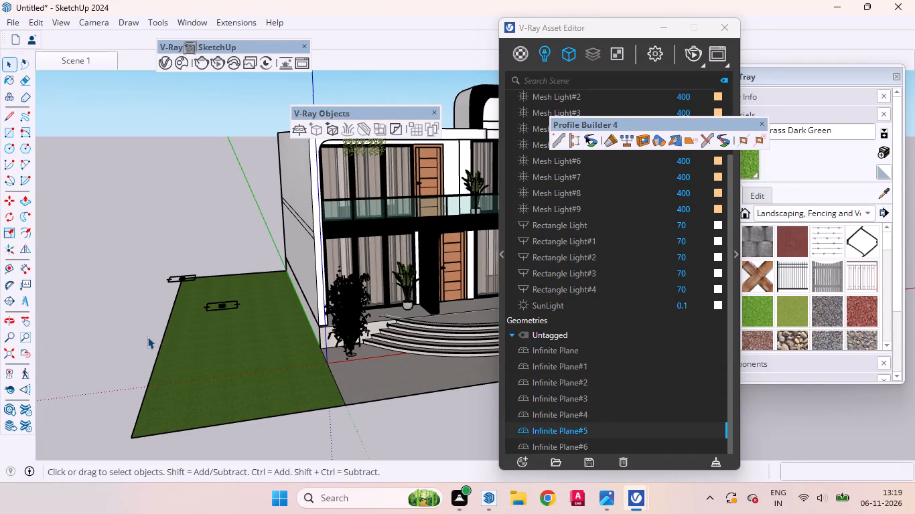
click(173, 280)
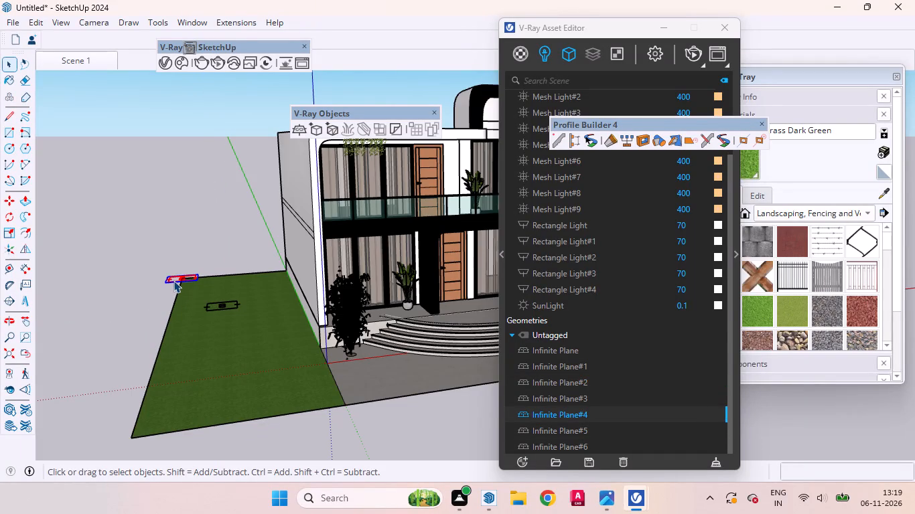
key(Delete)
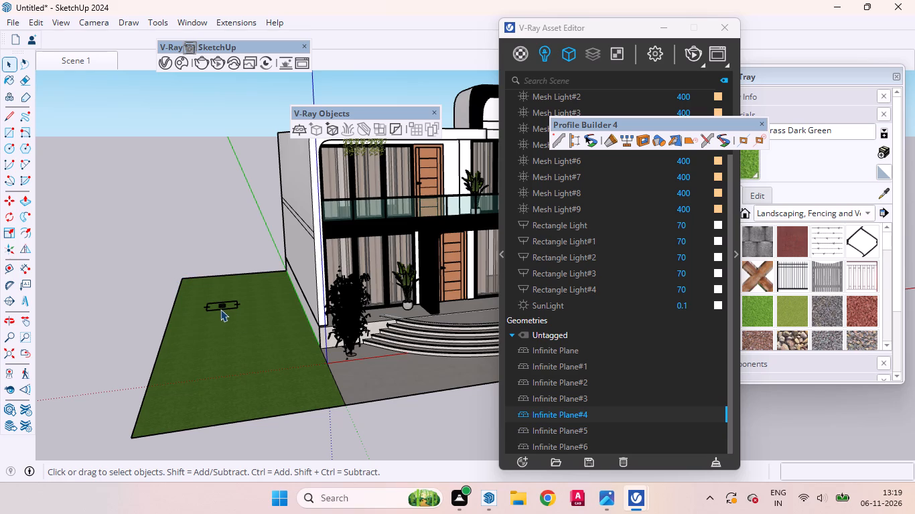
click(220, 309)
key(Delete)
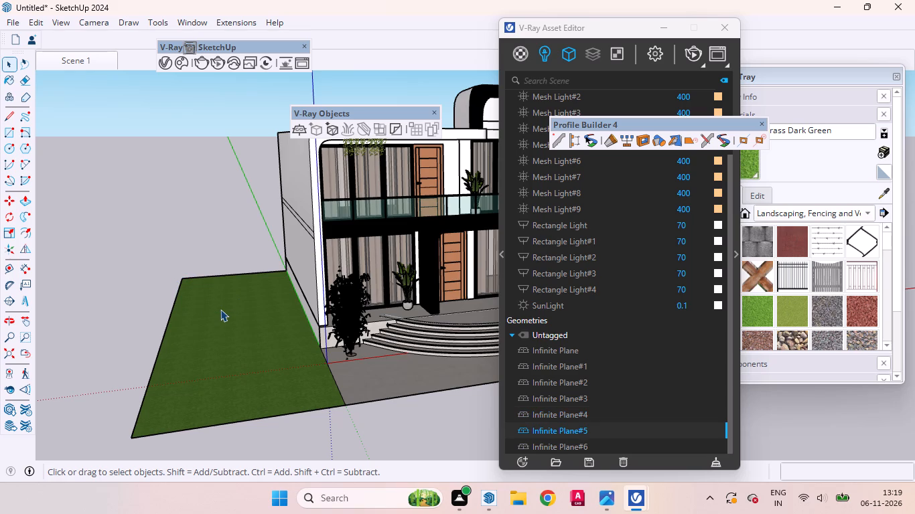
Close the Profile Builder 4 toolbar and start a V-Ray production render of the Scene 1 view.
click(71, 61)
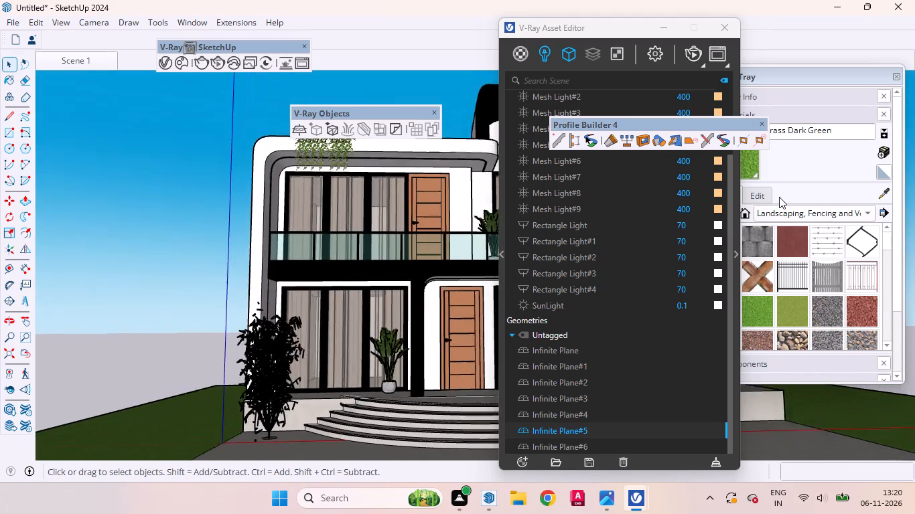
click(762, 120)
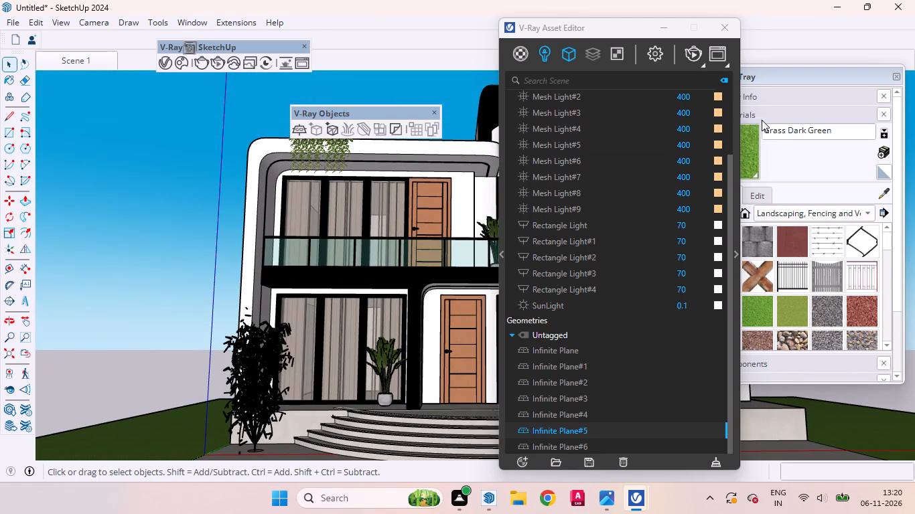
click(655, 56)
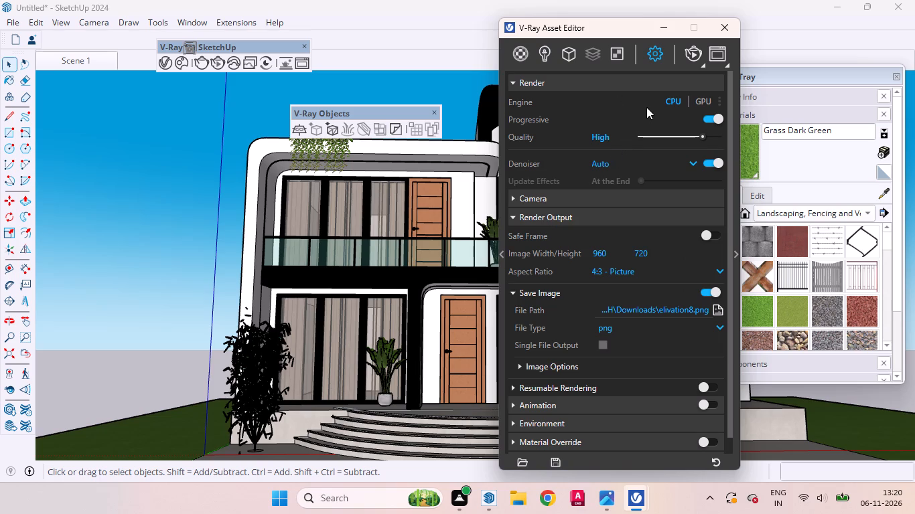
click(697, 64)
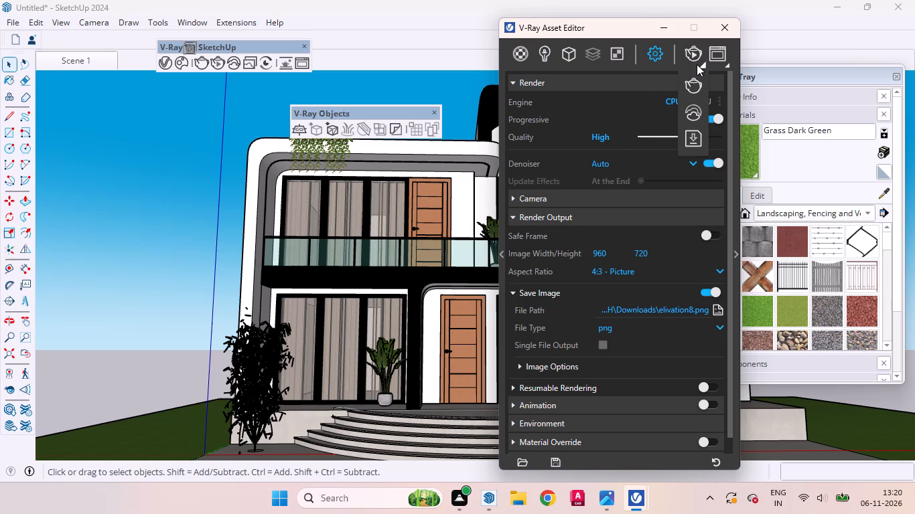
click(691, 82)
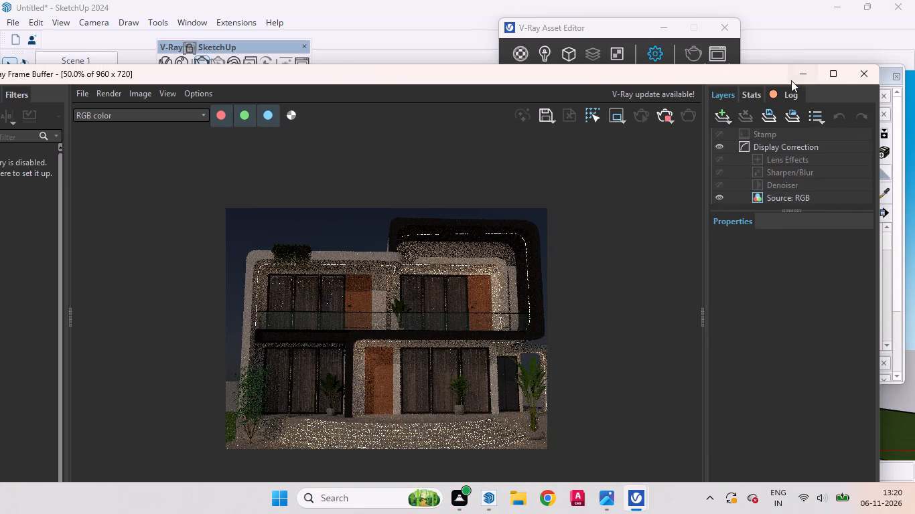
Maximize the V-Ray Frame Buffer and examine the progress of the house's night render.
click(830, 75)
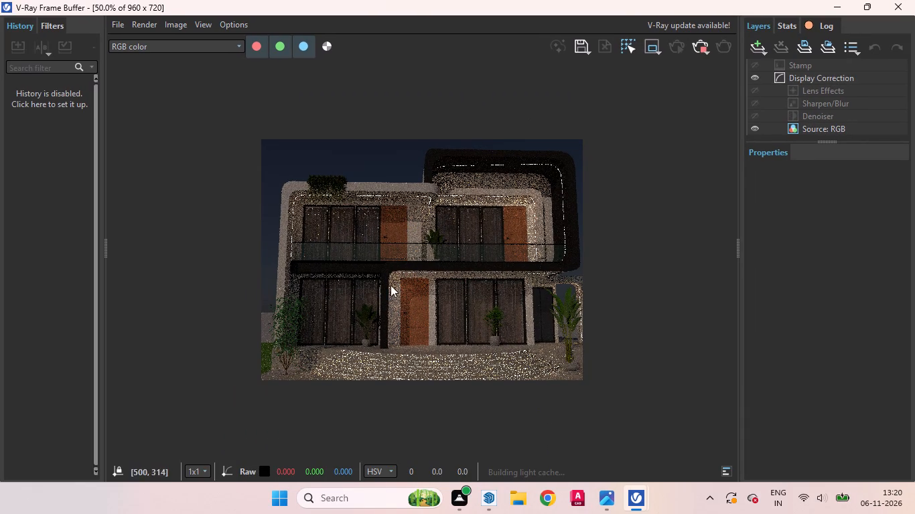
click(435, 268)
click(435, 268)
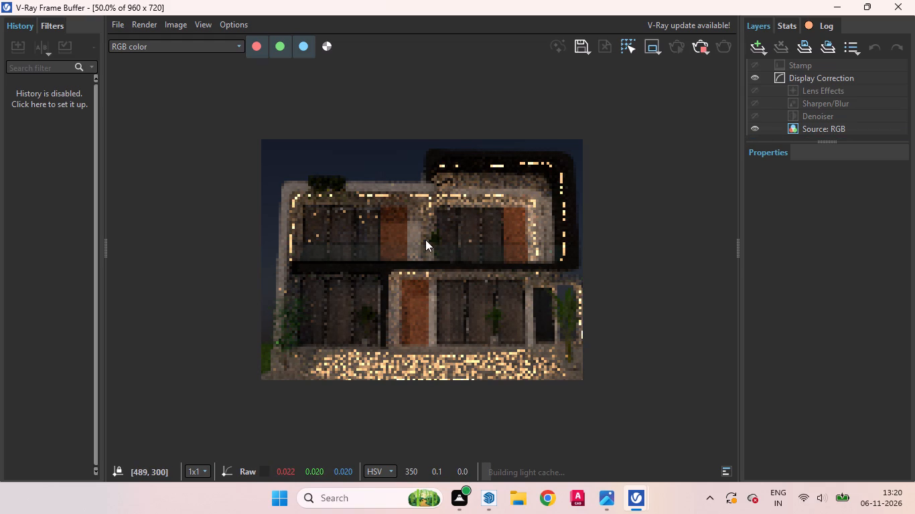
drag(425, 240, 400, 247)
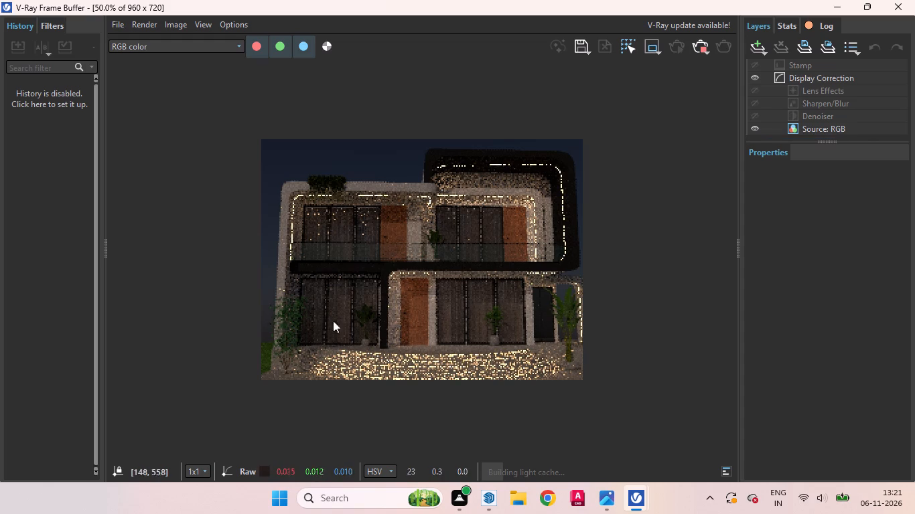
click(400, 268)
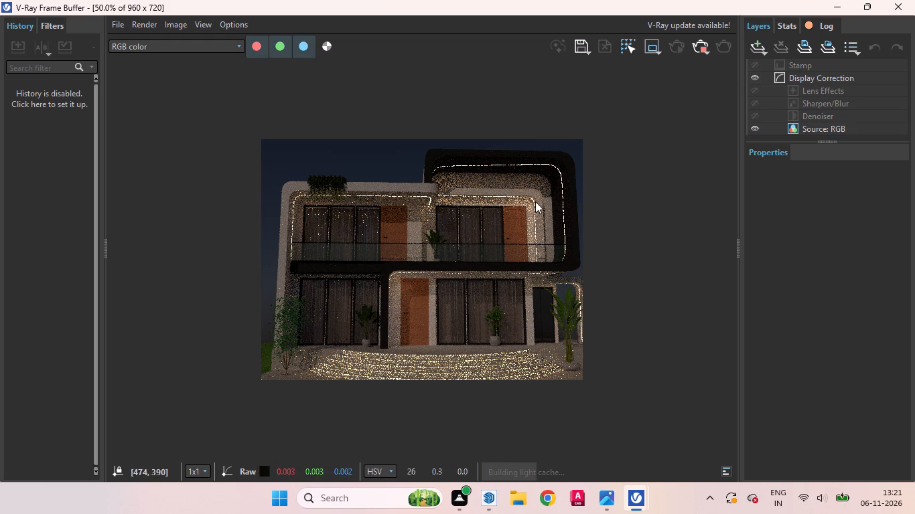
click(464, 225)
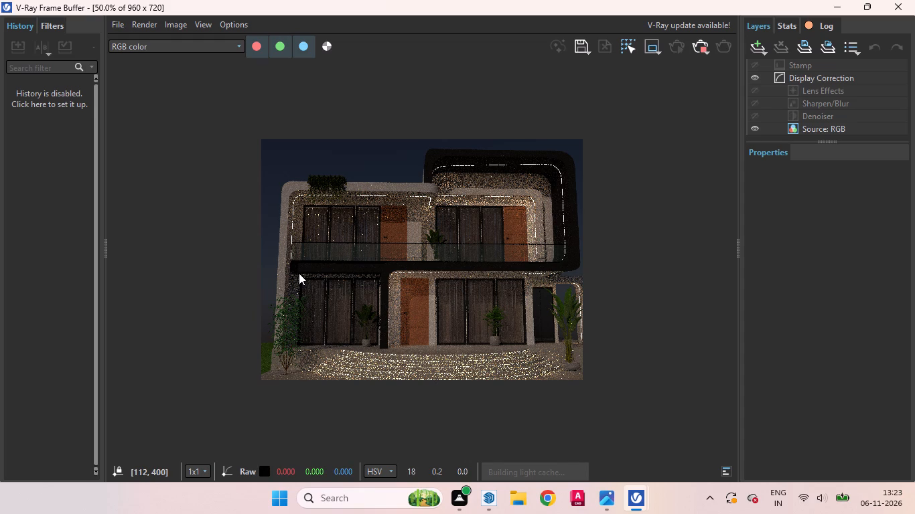
click(299, 273)
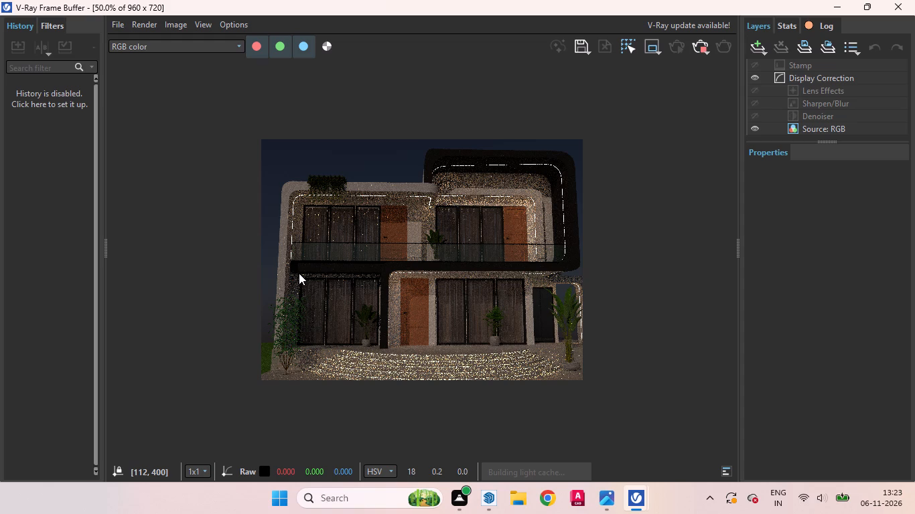
scroll(299, 273, right, 2)
click(299, 273)
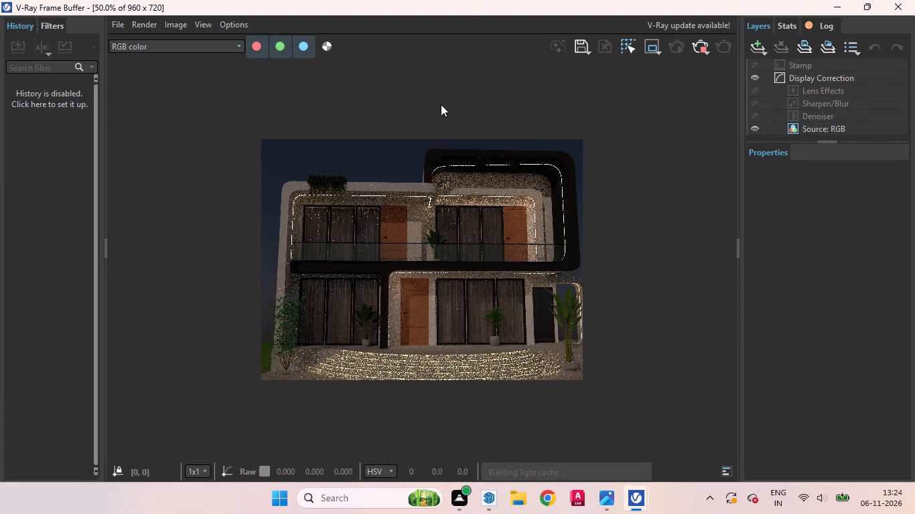
drag(260, 139, 397, 283)
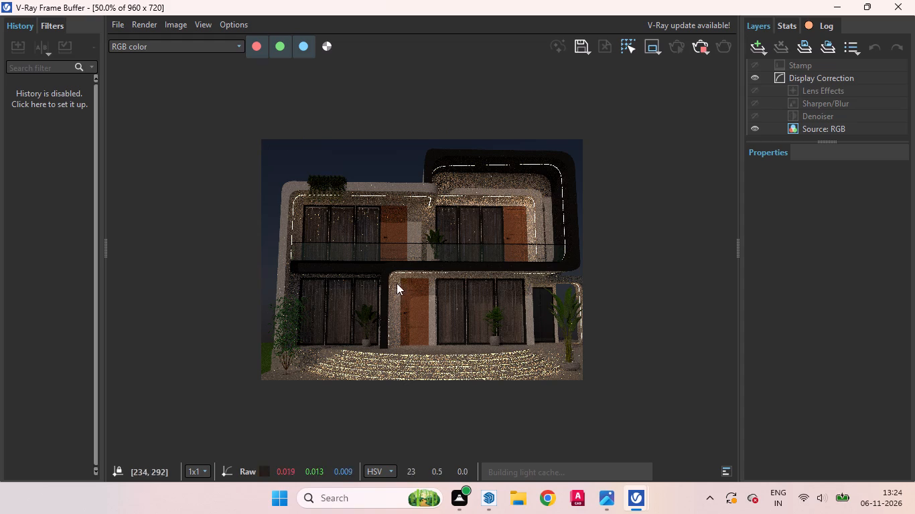
drag(397, 283, 595, 396)
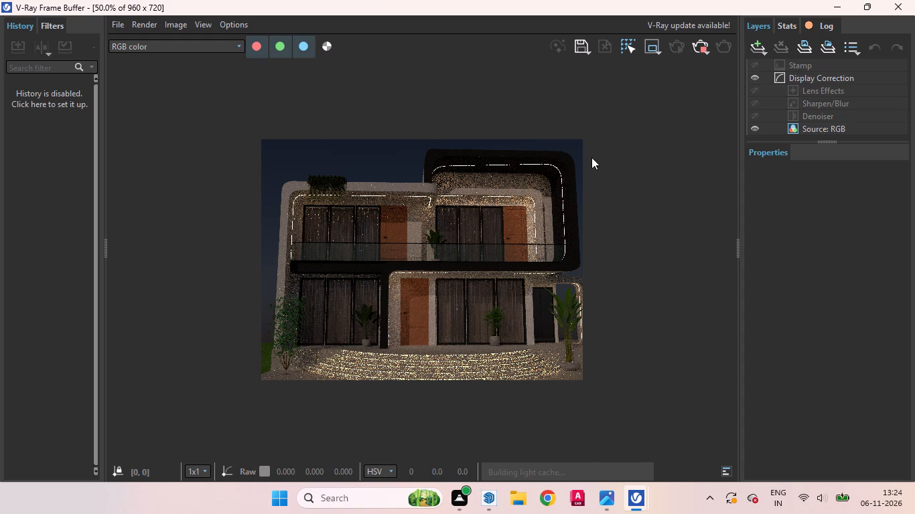
drag(581, 138, 261, 359)
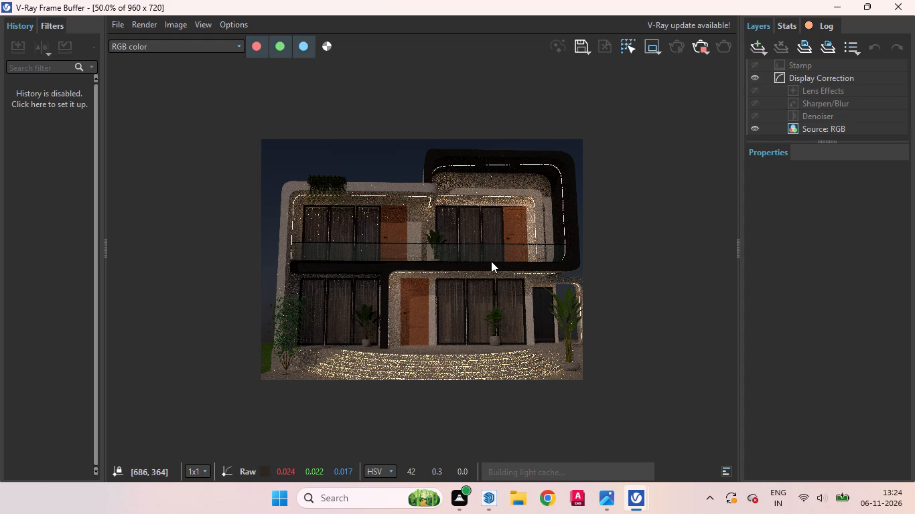
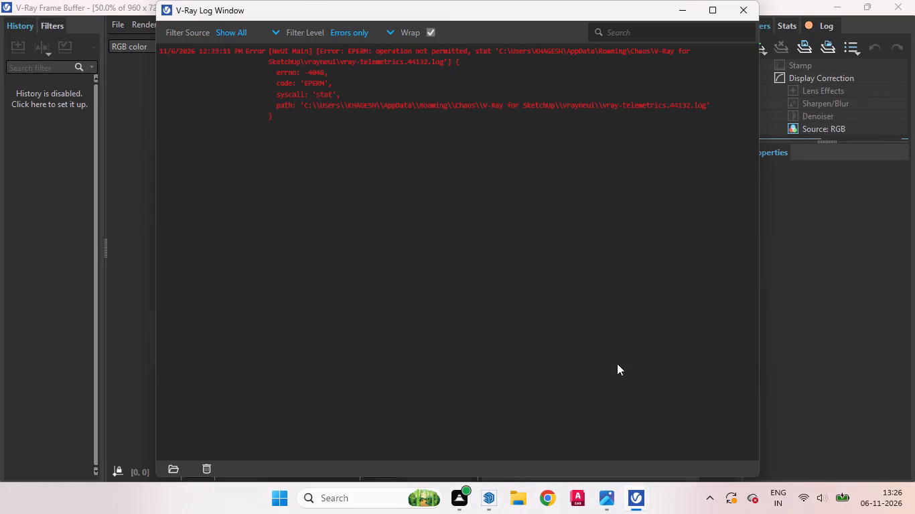
Read the latest entries in the V-Ray log, including the moonstone-white bitmap loading and light cache lines, and close the log.
scroll(617, 301, down, 3)
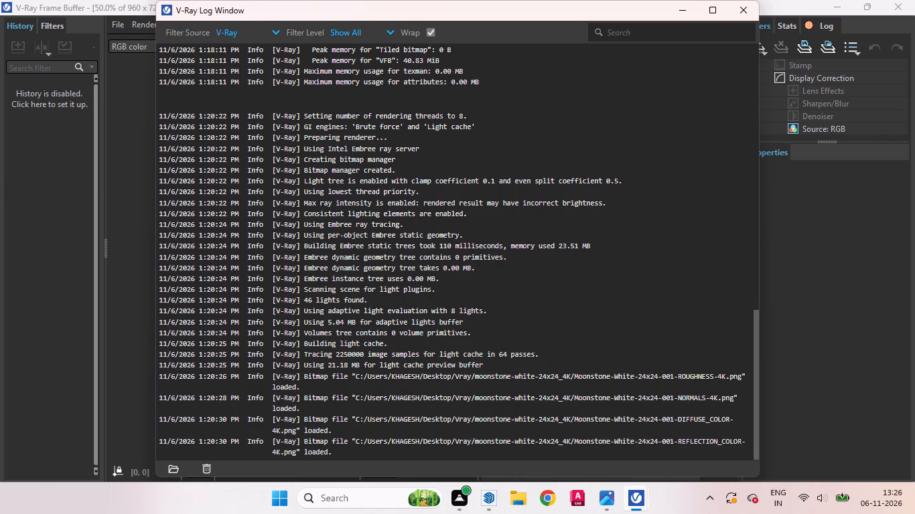
scroll(616, 303, down, 3)
drag(329, 441, 386, 447)
drag(352, 442, 378, 442)
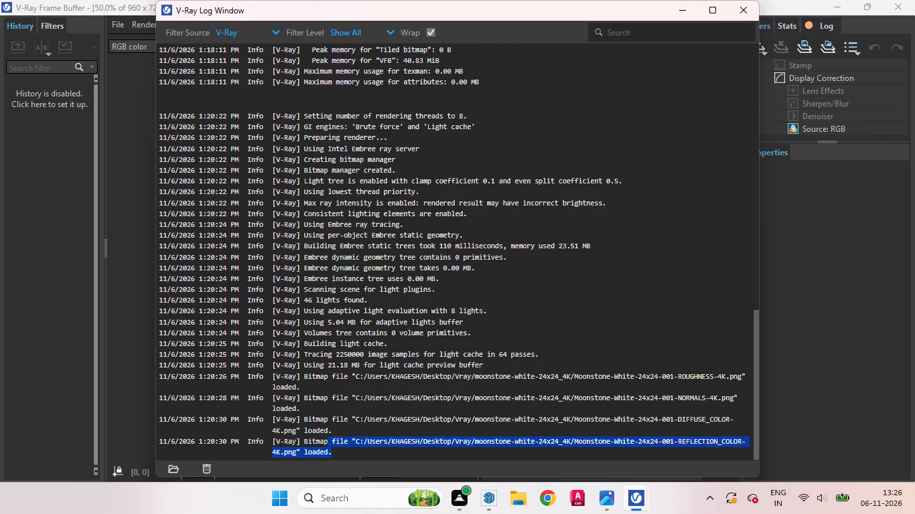
drag(362, 440, 384, 441)
click(378, 424)
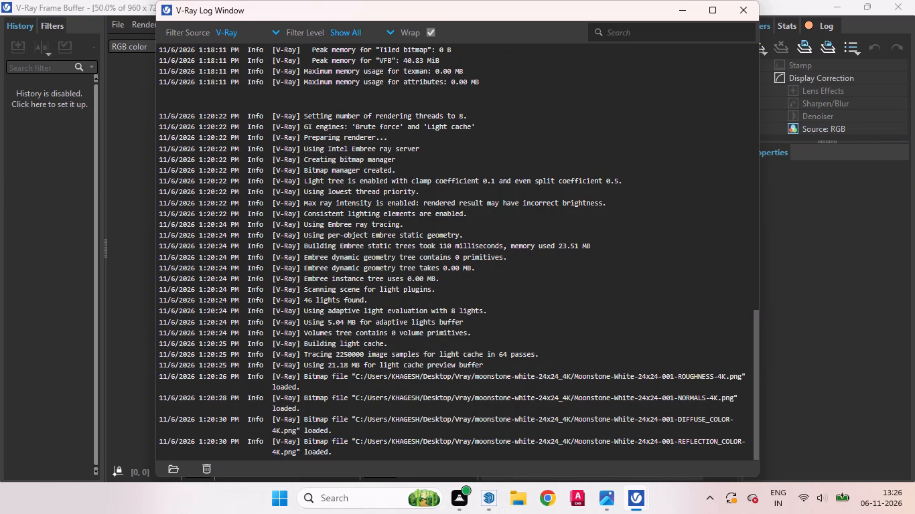
drag(350, 416, 371, 426)
click(367, 414)
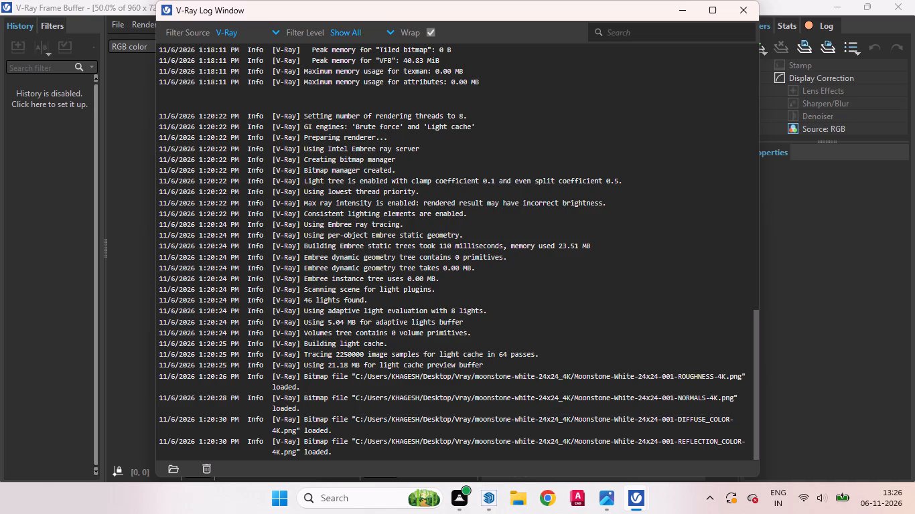
drag(366, 420, 403, 422)
drag(390, 418, 429, 419)
drag(423, 418, 447, 420)
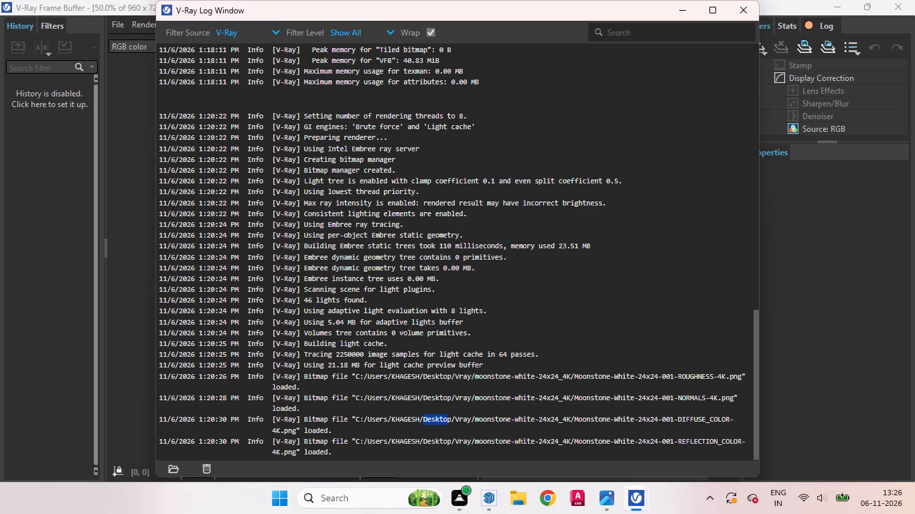
drag(447, 420, 449, 420)
drag(450, 419, 447, 418)
drag(447, 418, 424, 419)
drag(453, 418, 467, 423)
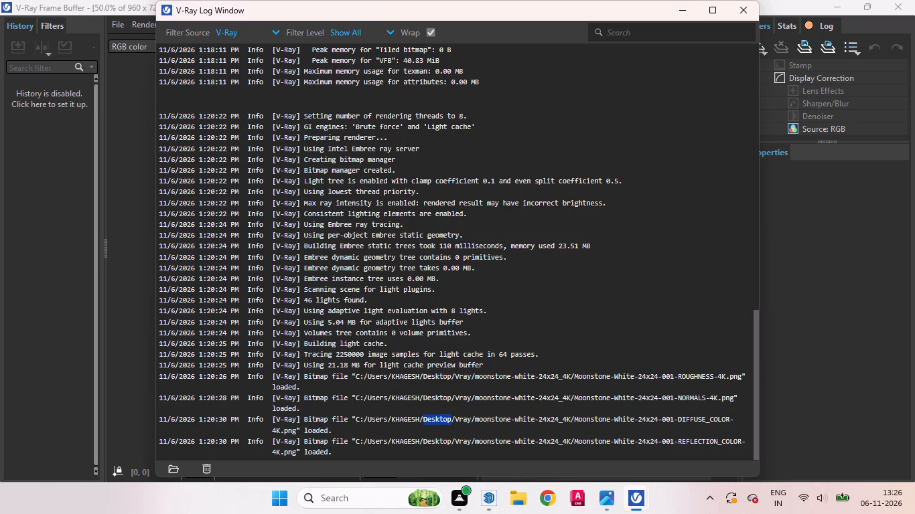
drag(470, 420, 457, 420)
drag(474, 417, 497, 421)
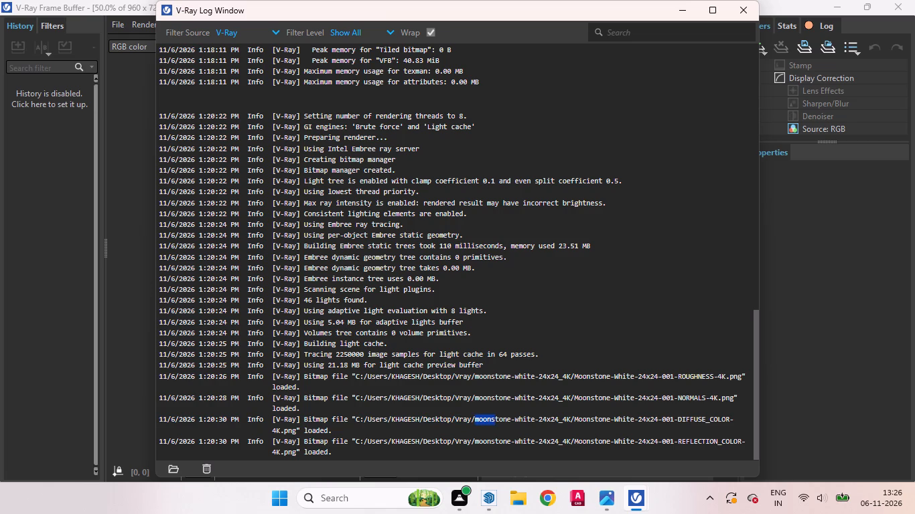
drag(497, 421, 510, 421)
drag(514, 418, 536, 422)
drag(540, 417, 551, 420)
click(520, 423)
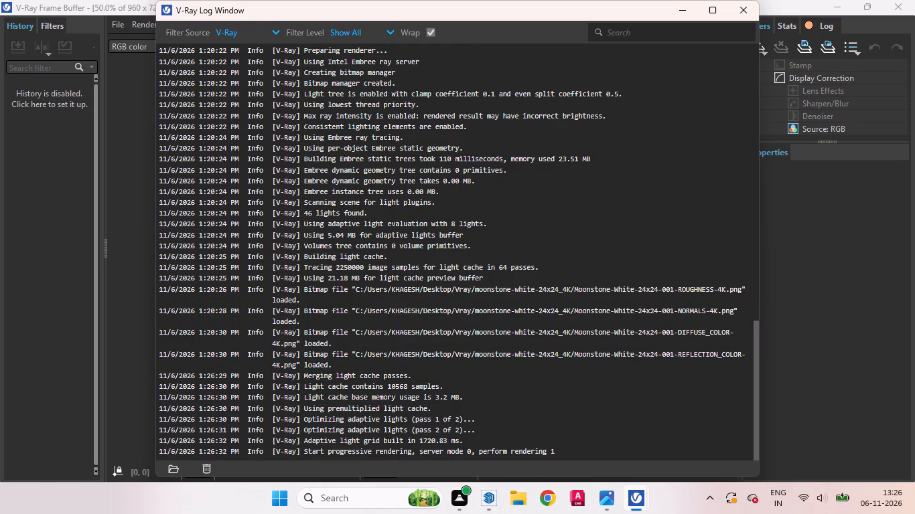
scroll(519, 384, down, 7)
click(735, 12)
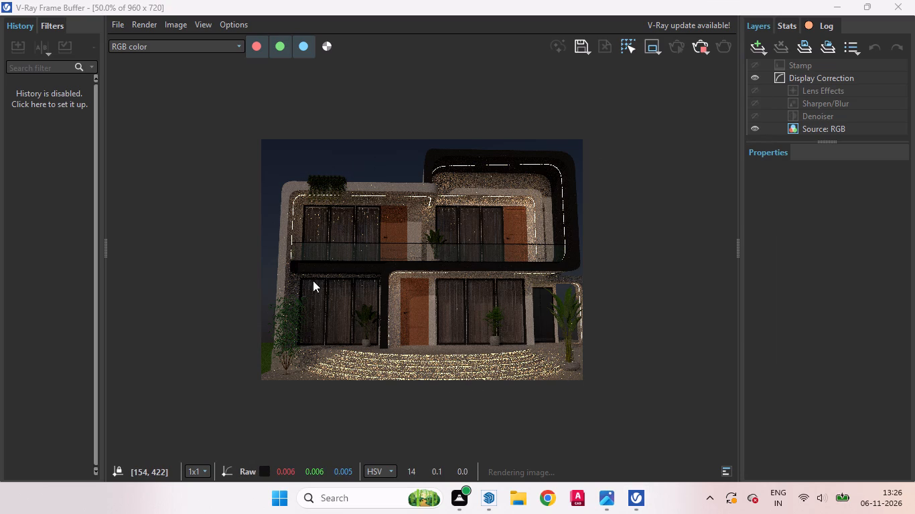
Examine the progressive night render in the frame buffer, checking the doors, curtained windows and balcony up close and the whole facade.
scroll(313, 281, up, 2)
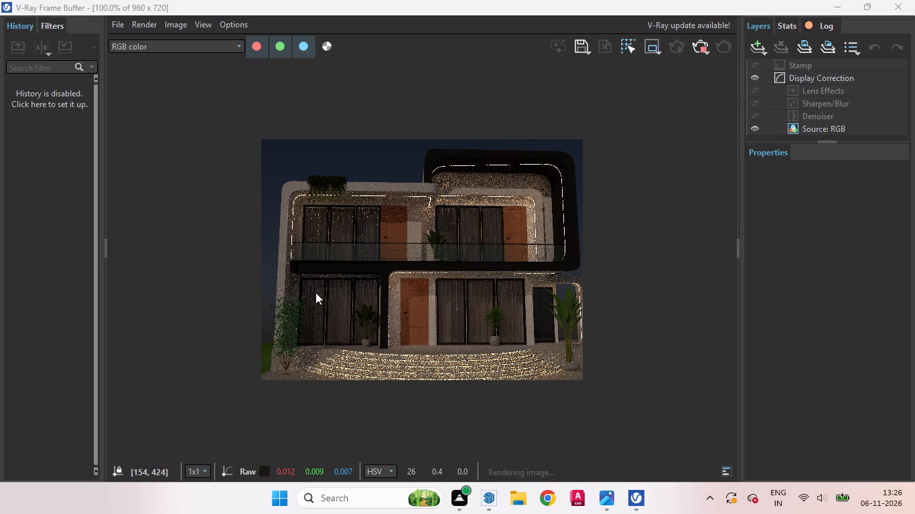
middle_drag(316, 321, 297, 324)
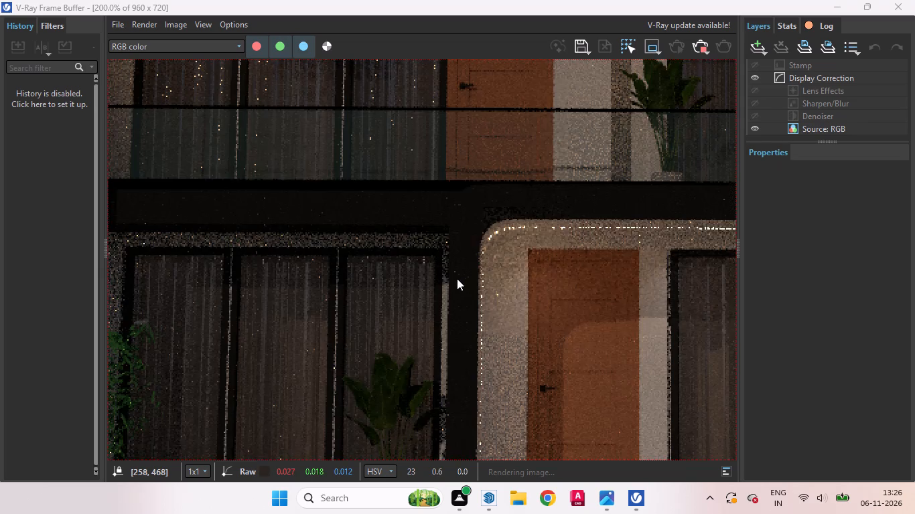
scroll(460, 277, down, 9)
scroll(474, 224, down, 3)
scroll(414, 292, down, 4)
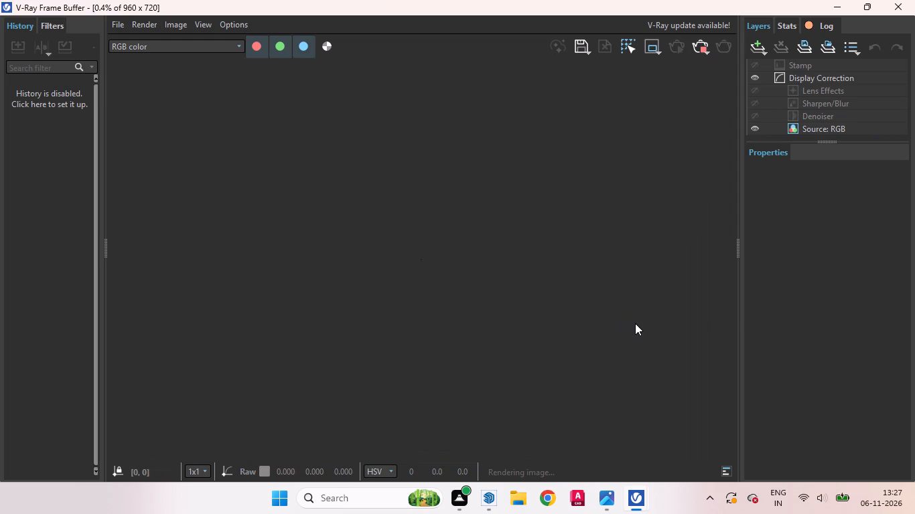
ctrl+scroll(487, 257, up, 3)
ctrl+scroll(429, 259, up, 5)
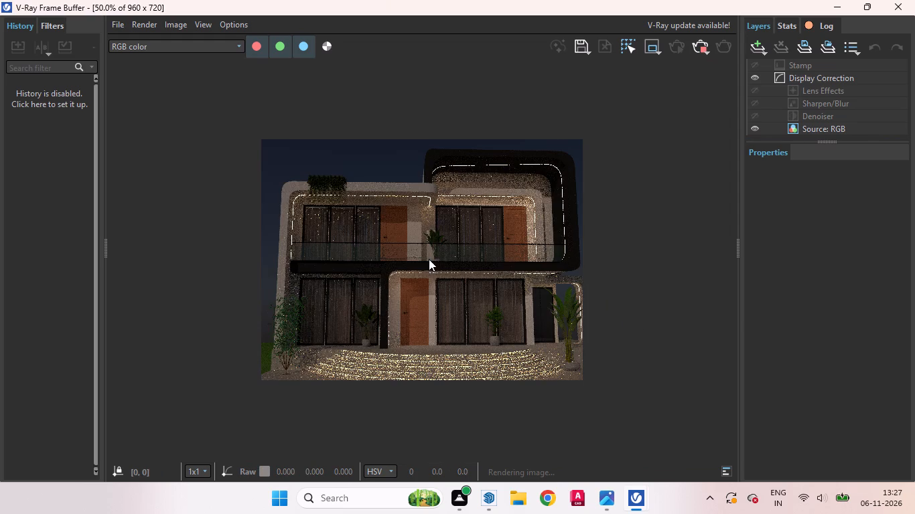
scroll(429, 259, right, 1)
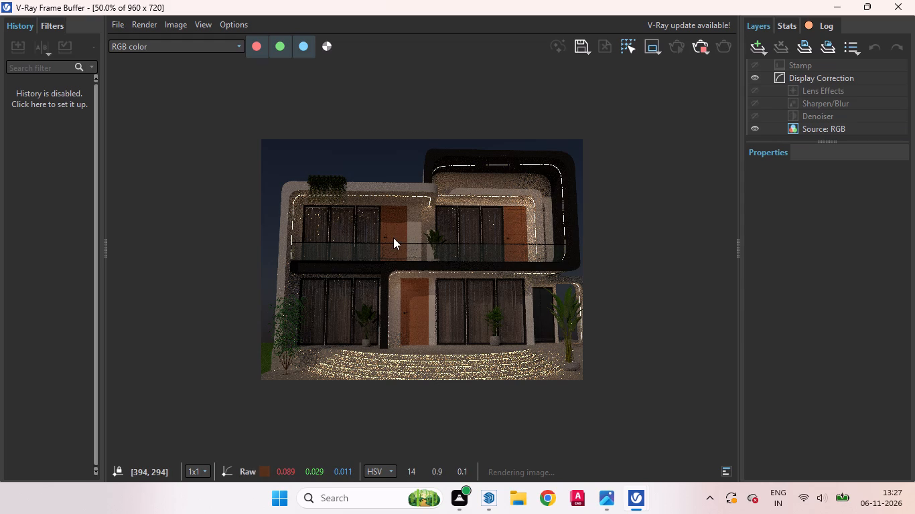
ctrl+scroll(393, 238, up, 3)
ctrl+scroll(393, 238, down, 1)
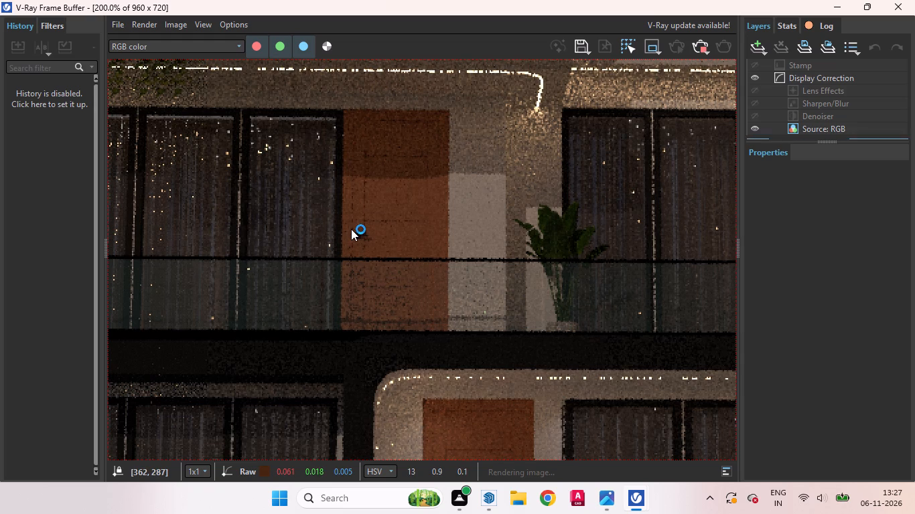
ctrl+scroll(351, 229, down, 4)
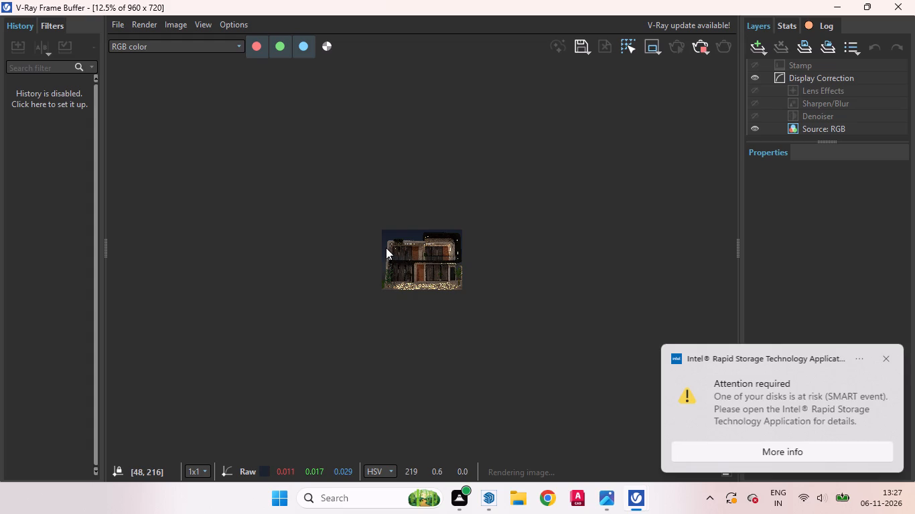
scroll(440, 260, up, 2)
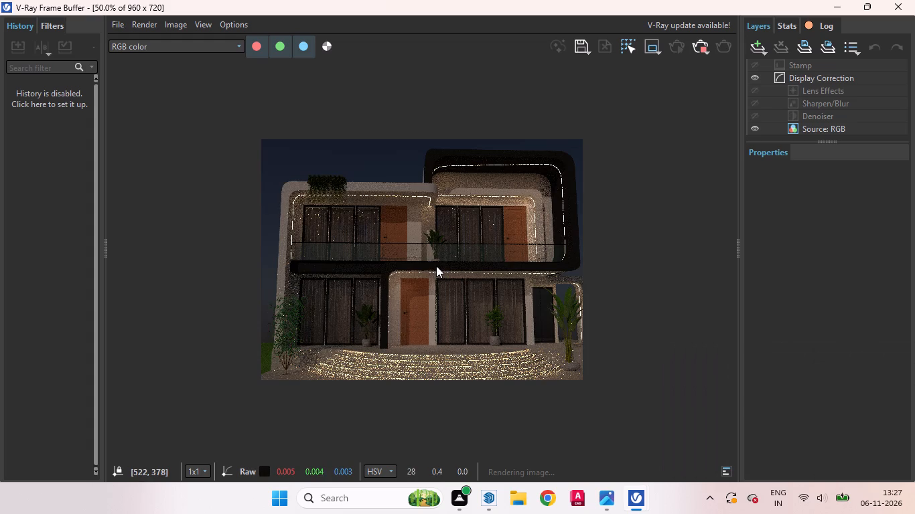
scroll(436, 266, up, 1)
scroll(439, 266, down, 1)
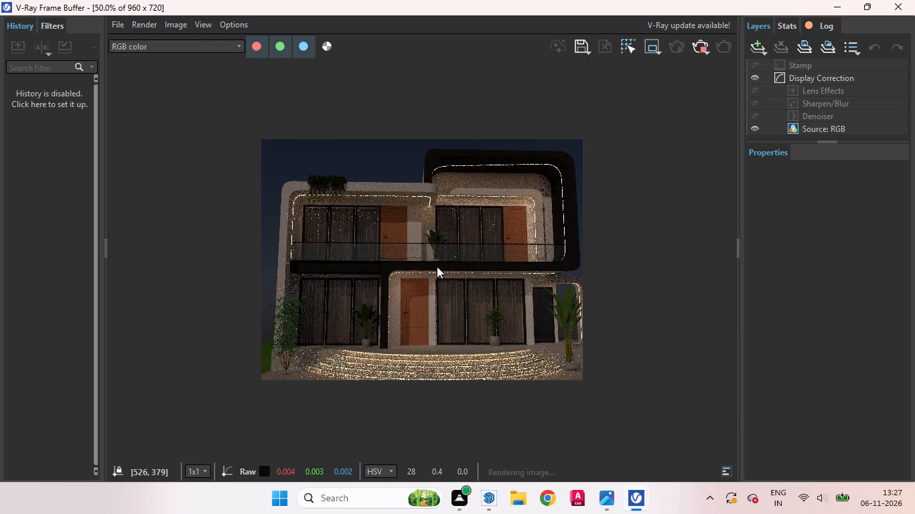
scroll(437, 266, up, 1)
scroll(437, 265, down, 1)
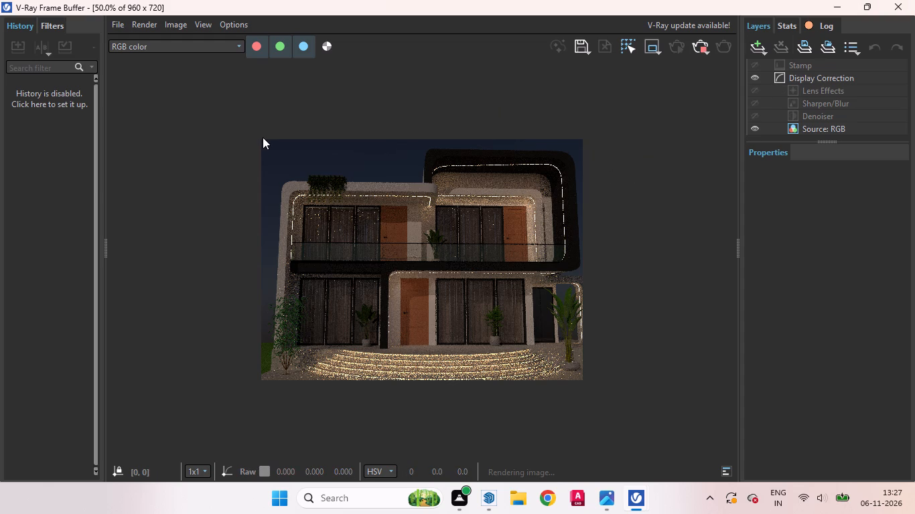
drag(259, 137, 336, 191)
Reopen the V-Ray log and read the newest entries on adaptive lights and progressive sampling.
click(723, 468)
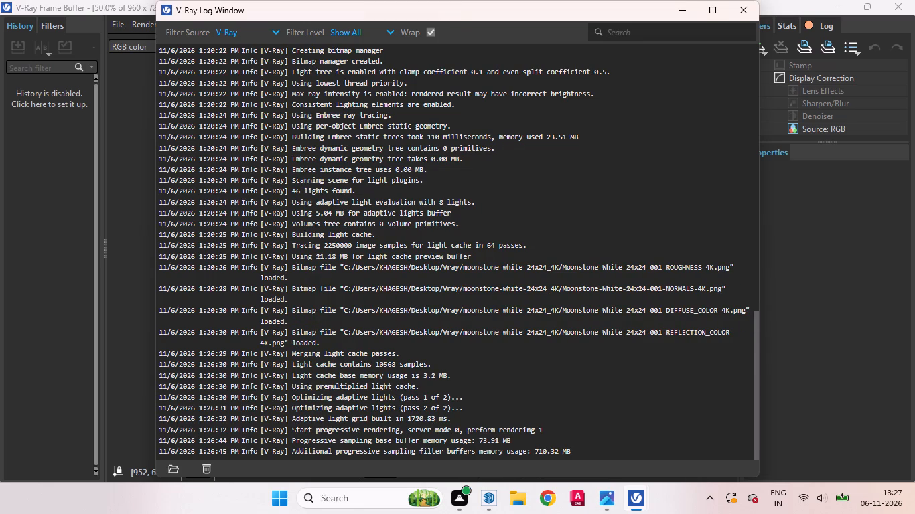
scroll(442, 347, down, 3)
drag(576, 450, 529, 440)
drag(566, 427, 523, 428)
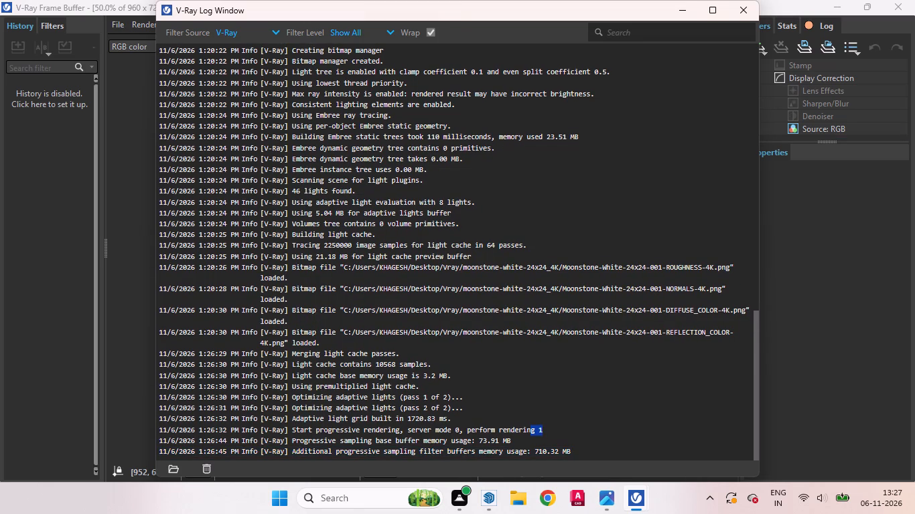
drag(523, 428, 409, 410)
click(567, 416)
drag(537, 430, 642, 421)
click(632, 418)
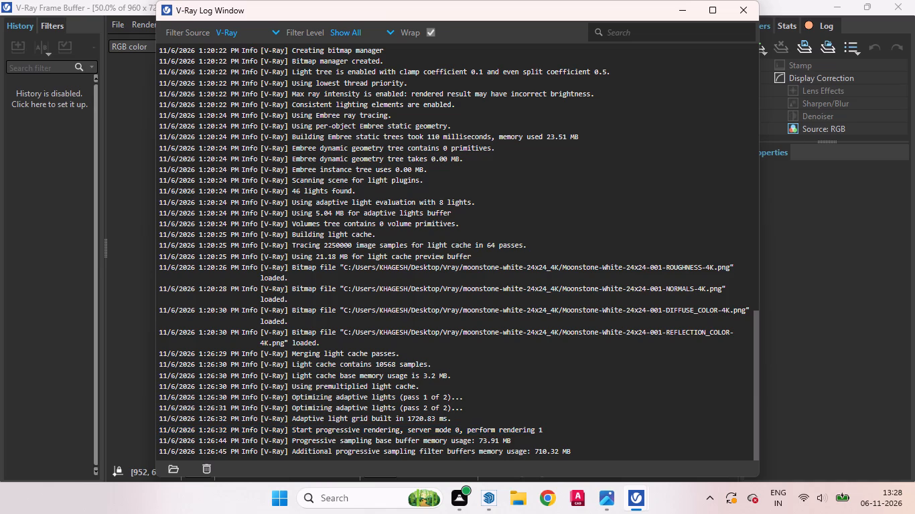
drag(599, 388, 584, 389)
drag(458, 398, 470, 398)
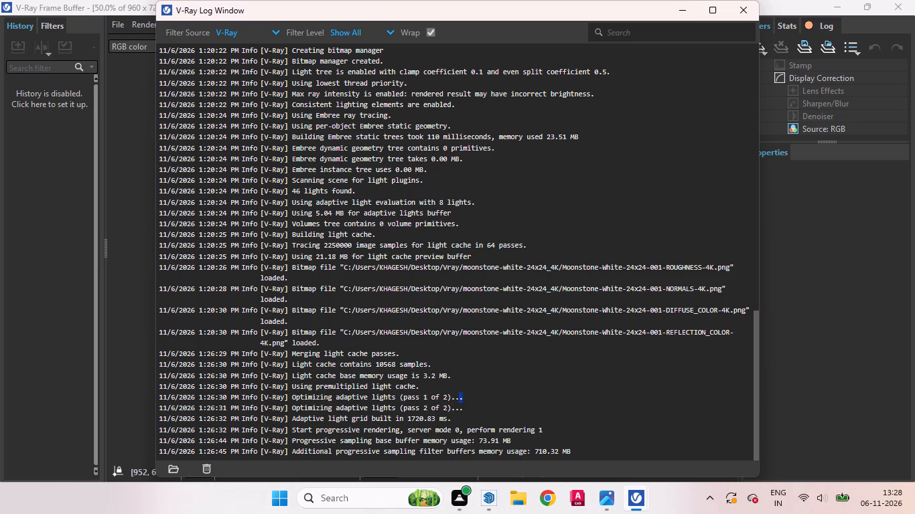
Read the two adaptive light optimization entries in the V-Ray log and close the log.
drag(458, 408, 468, 409)
click(465, 411)
drag(452, 410, 458, 410)
drag(451, 396, 462, 398)
drag(449, 409, 468, 413)
click(471, 414)
drag(449, 408, 460, 406)
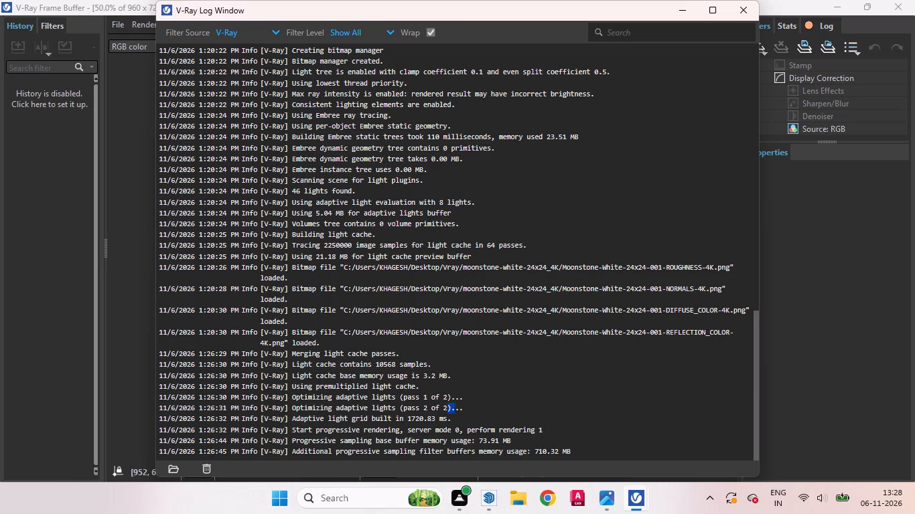
drag(460, 406, 480, 406)
click(480, 407)
drag(451, 408, 488, 408)
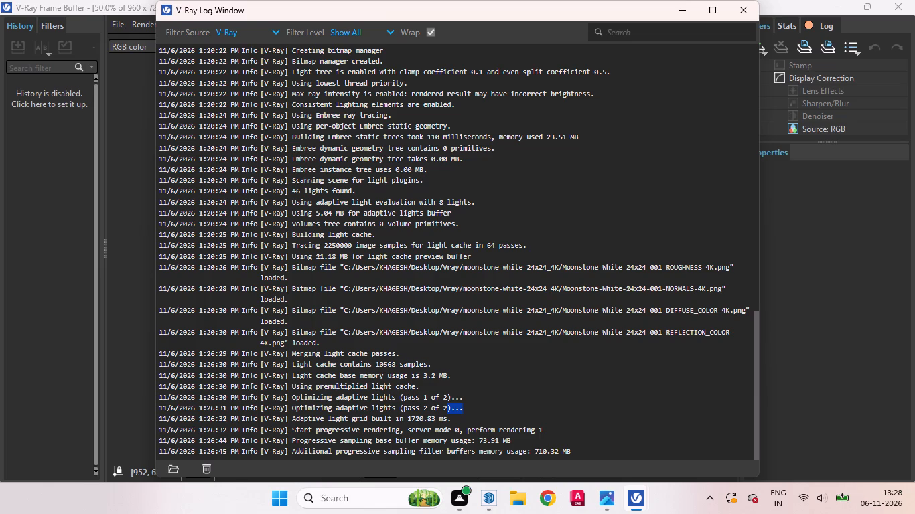
click(561, 400)
click(743, 9)
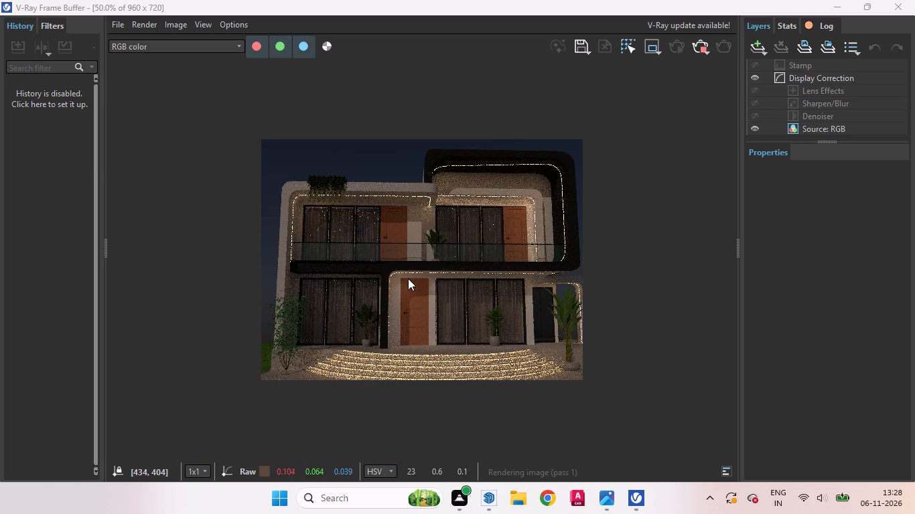
Reopen the V-Ray log, read the additional progressive sampling filter buffers memory entry, and close the log.
scroll(410, 282, up, 1)
scroll(445, 298, down, 1)
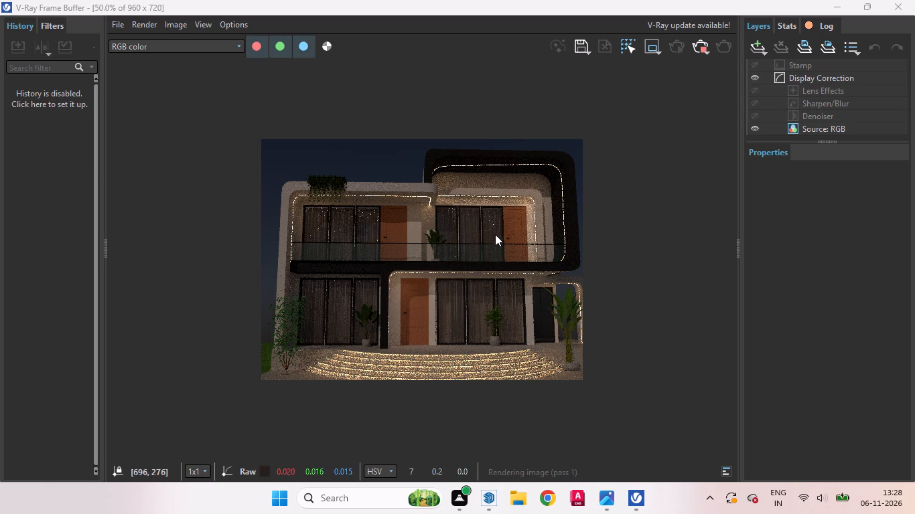
click(723, 470)
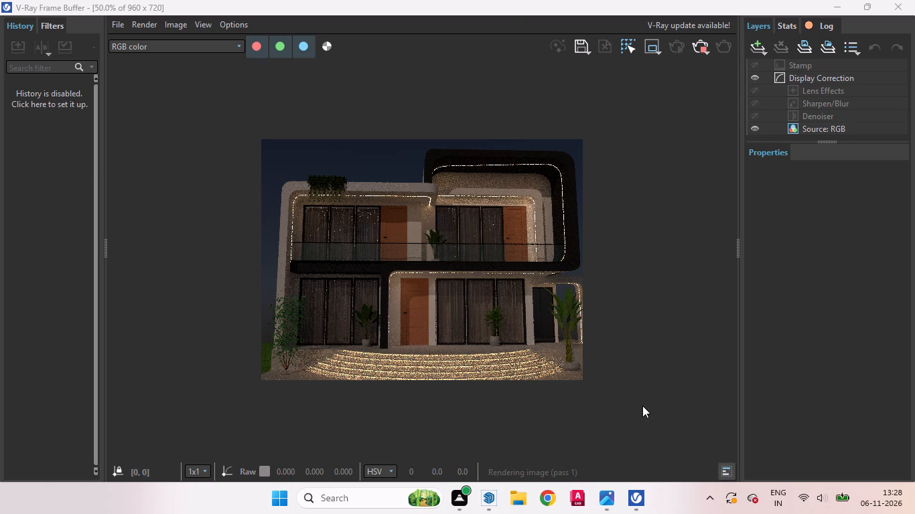
scroll(498, 380, down, 4)
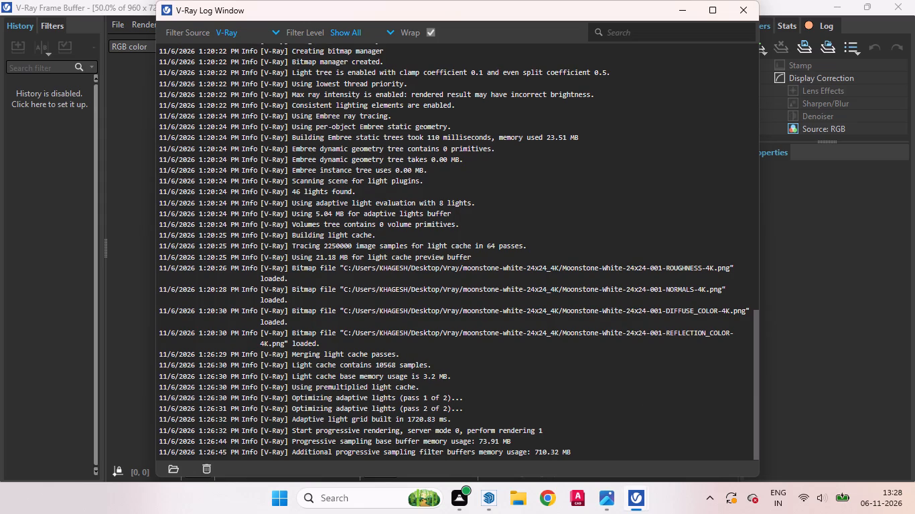
drag(558, 452, 574, 447)
click(593, 413)
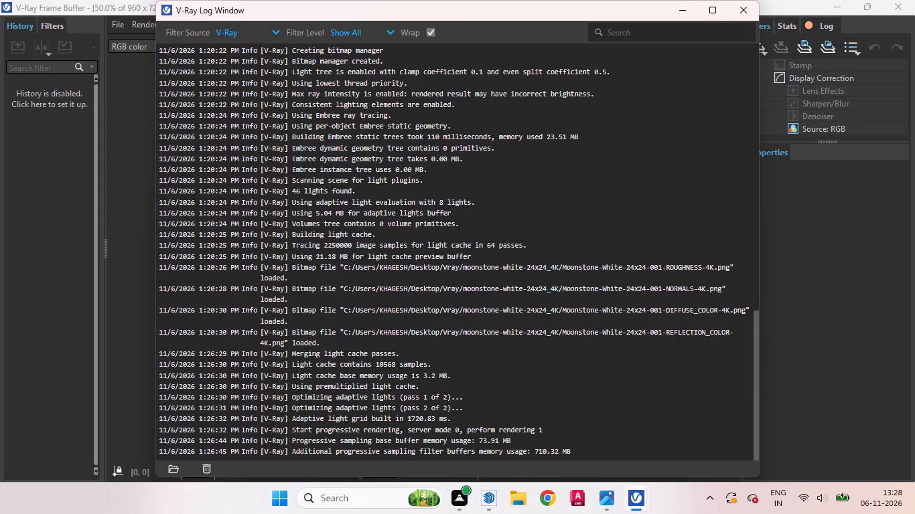
drag(575, 451, 535, 452)
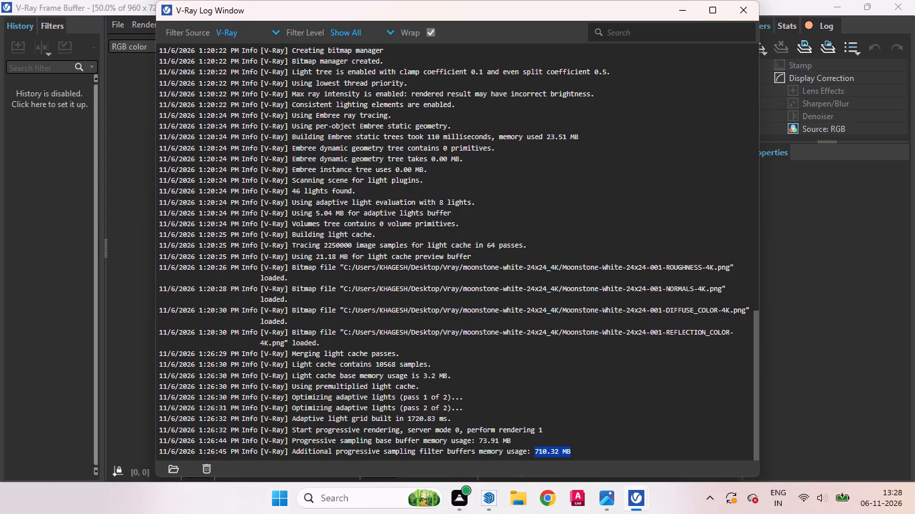
click(551, 430)
click(738, 7)
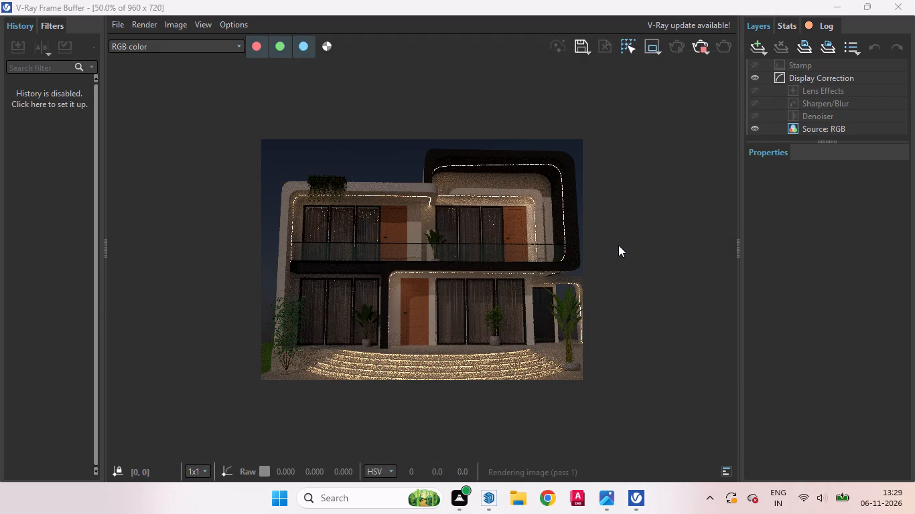
Examine the progressive night render in the frame buffer, viewing the balcony, doors and curtained windows up close and the whole facade.
click(619, 242)
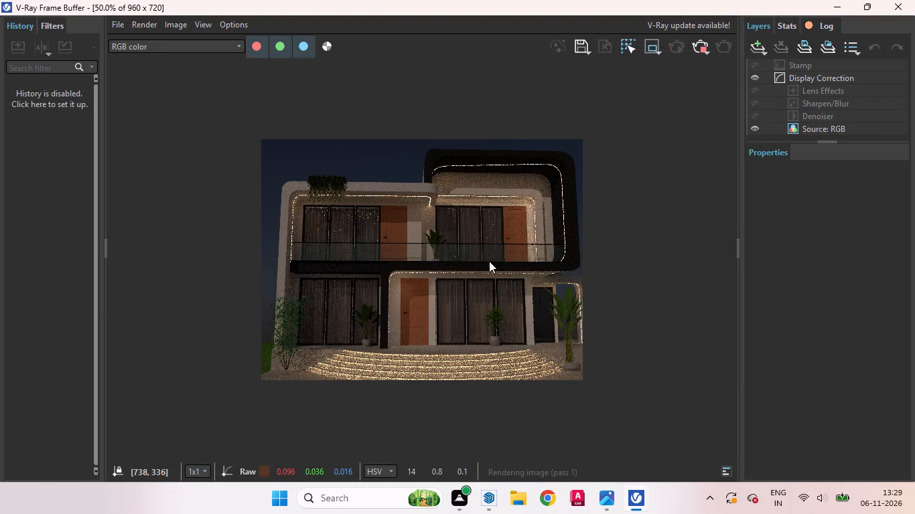
scroll(465, 284, up, 1)
scroll(382, 317, down, 1)
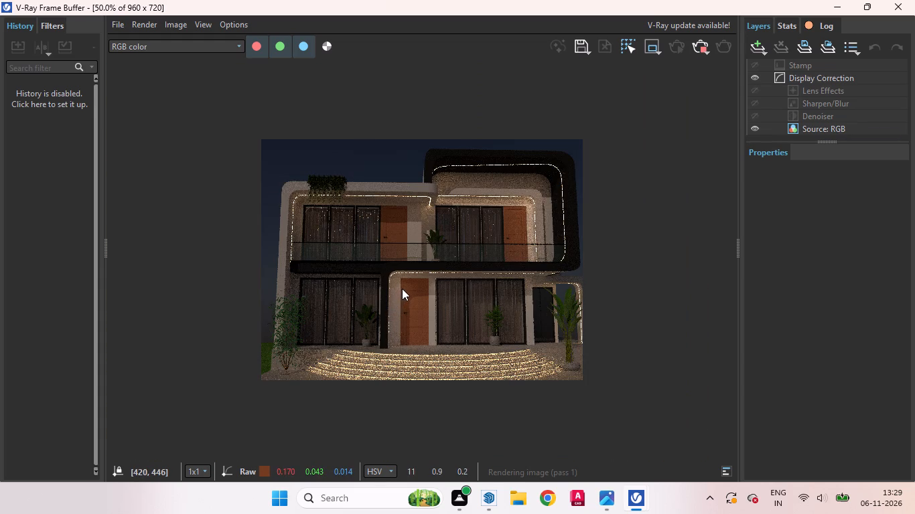
scroll(410, 244, down, 2)
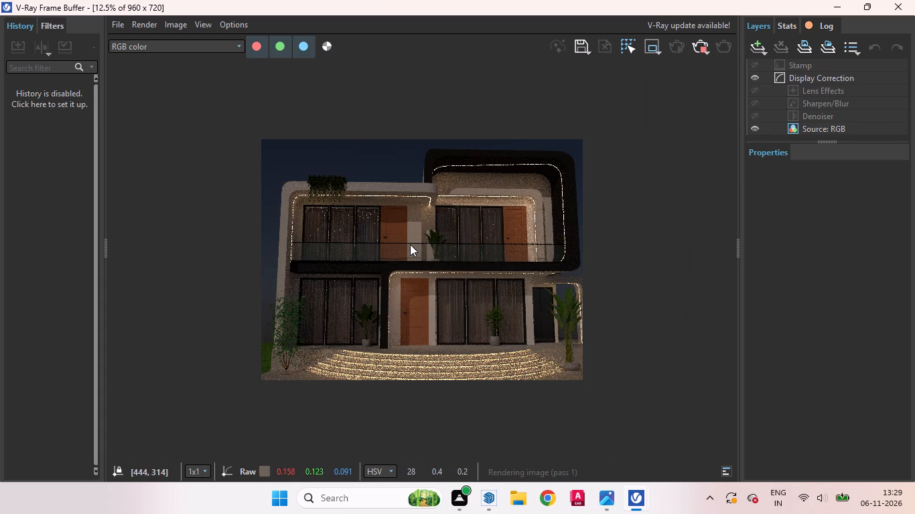
scroll(405, 261, up, 2)
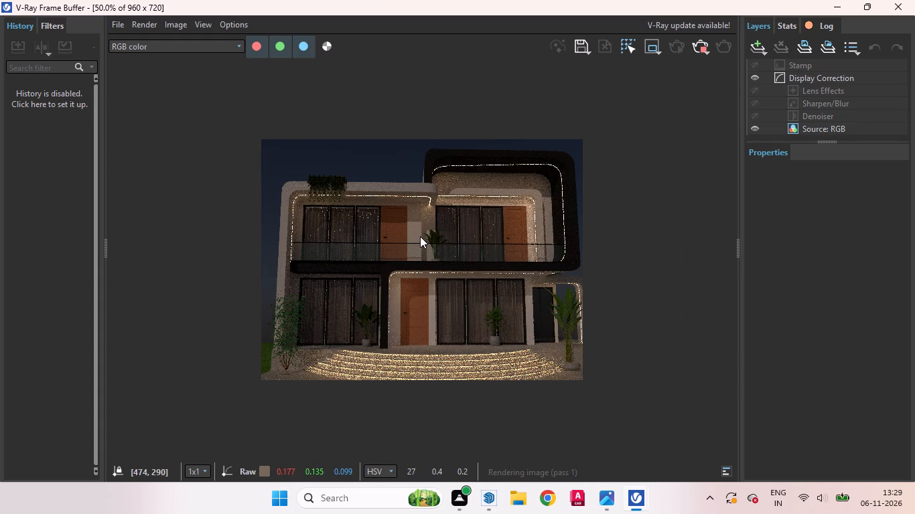
scroll(421, 236, up, 1)
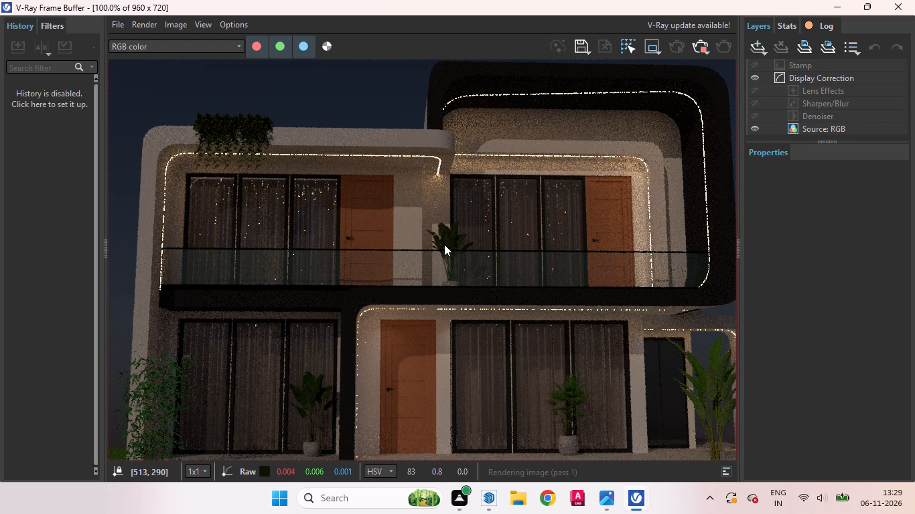
scroll(429, 262, down, 1)
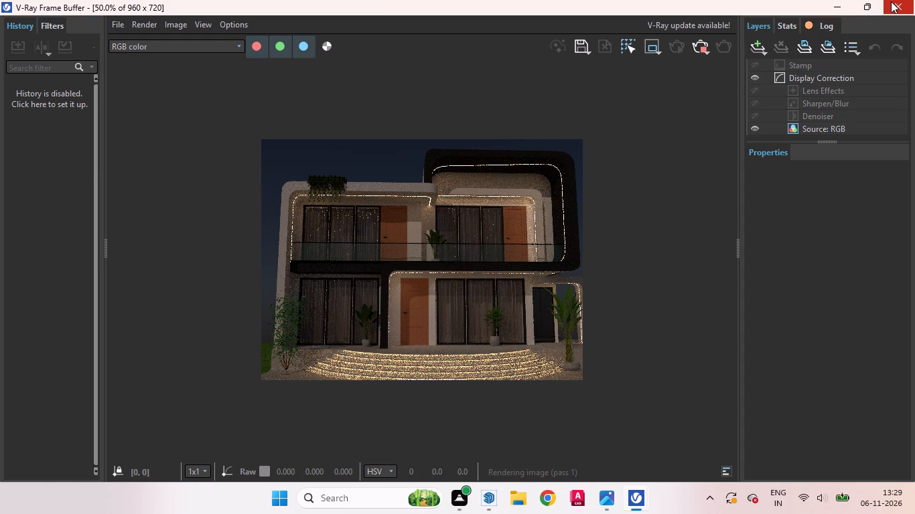
Minimize the V-Ray Frame Buffer and the V-Ray Asset Editor to expose the SketchUp model.
click(837, 7)
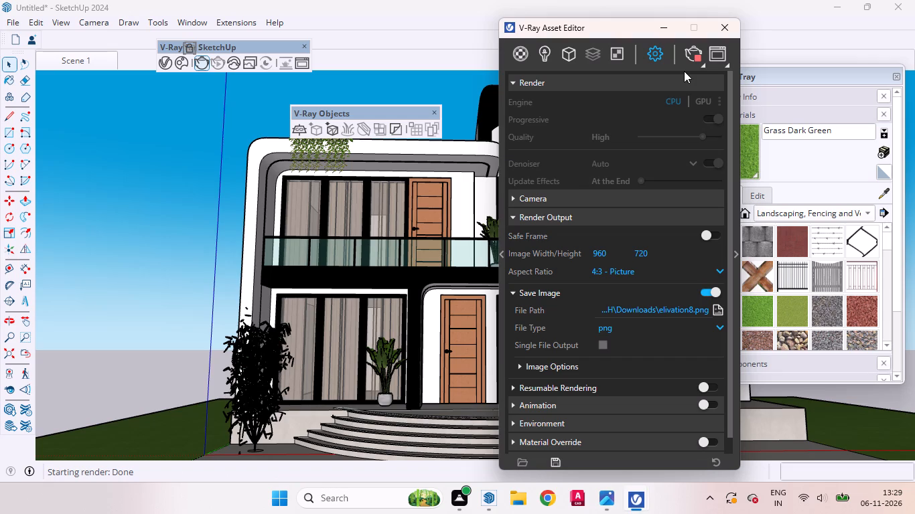
drag(595, 27, 660, 80)
click(731, 80)
Examine the house model and its surrounding ground from the roof, side, front and a distance.
scroll(288, 248, down, 11)
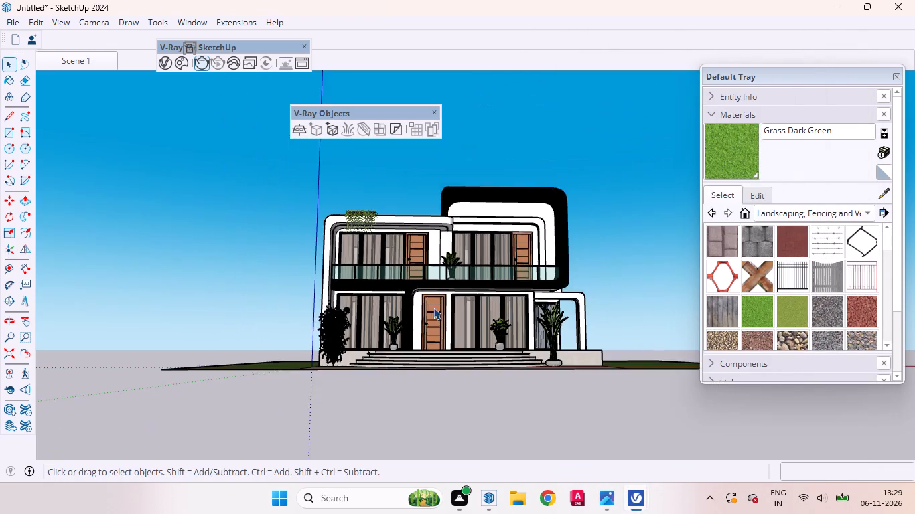
scroll(433, 307, down, 2)
middle_drag(335, 286, 810, 416)
scroll(332, 301, up, 4)
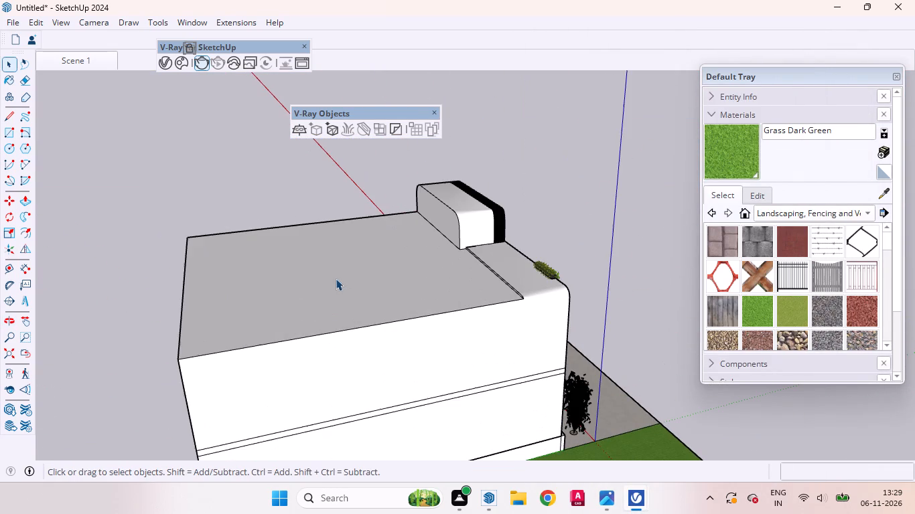
click(321, 287)
scroll(213, 298, down, 3)
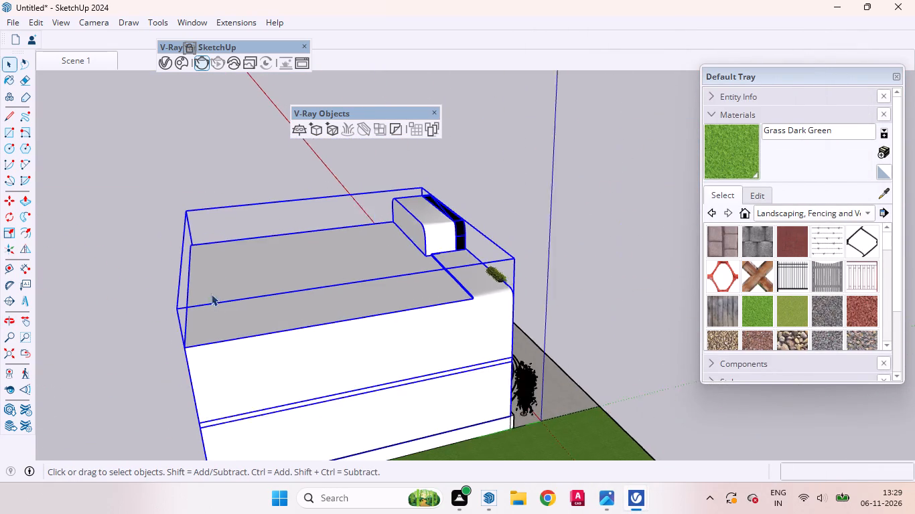
middle_drag(366, 280, 95, 285)
scroll(233, 285, down, 1)
scroll(233, 285, up, 1)
scroll(233, 285, down, 8)
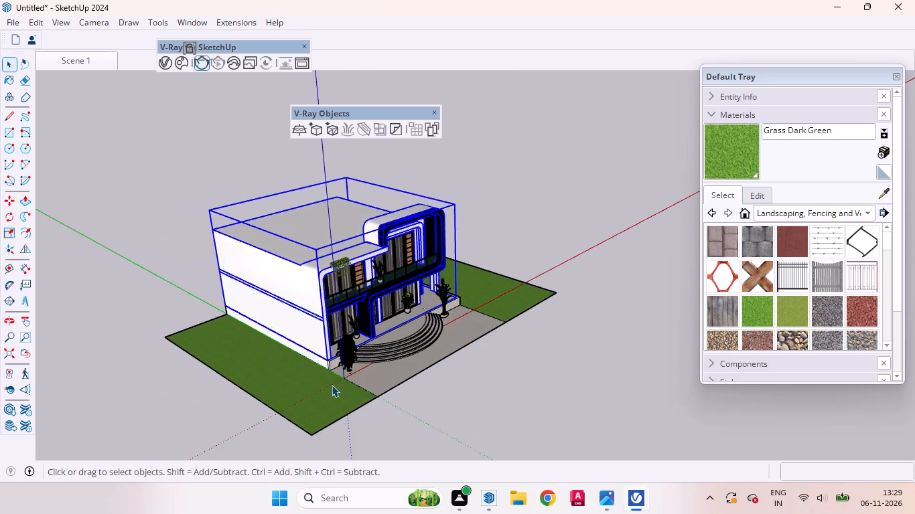
scroll(332, 385, down, 8)
scroll(210, 402, up, 1)
scroll(206, 402, down, 6)
middle_drag(473, 330, 305, 322)
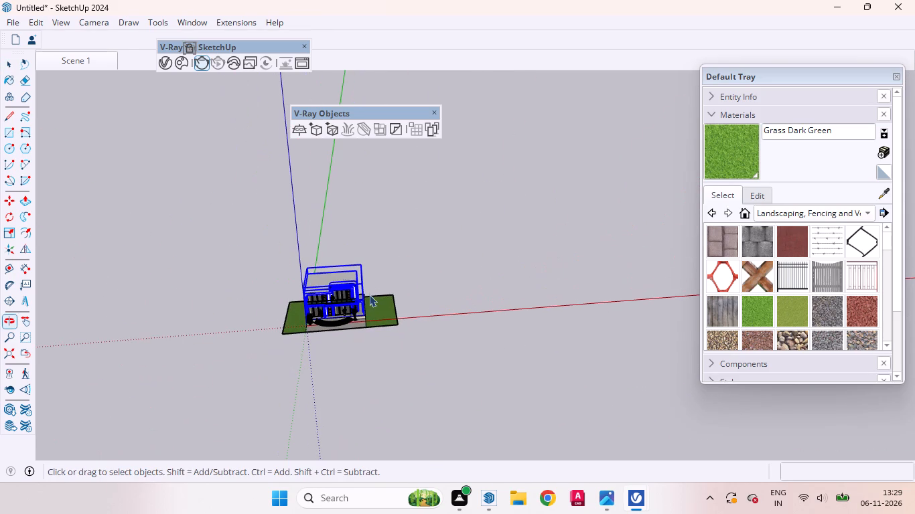
scroll(326, 232, up, 10)
middle_drag(313, 335, 418, 349)
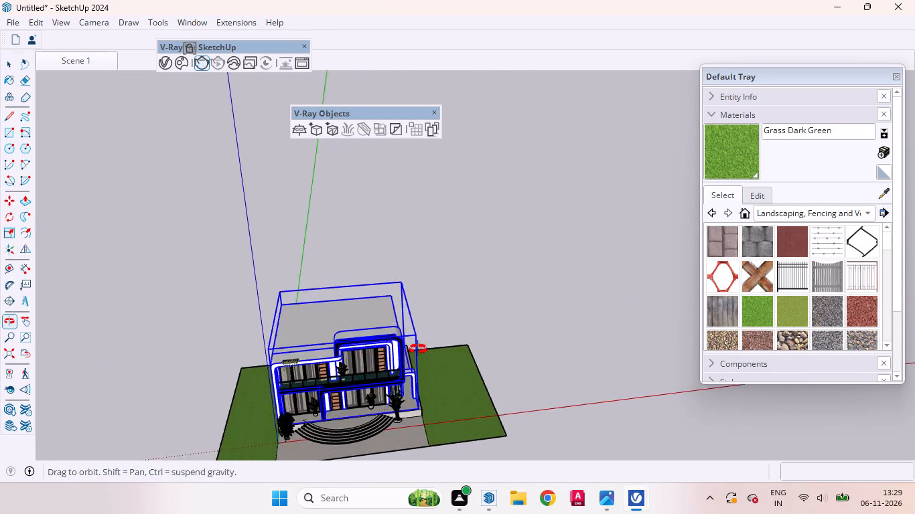
middle_drag(418, 349, 524, 318)
scroll(321, 350, down, 12)
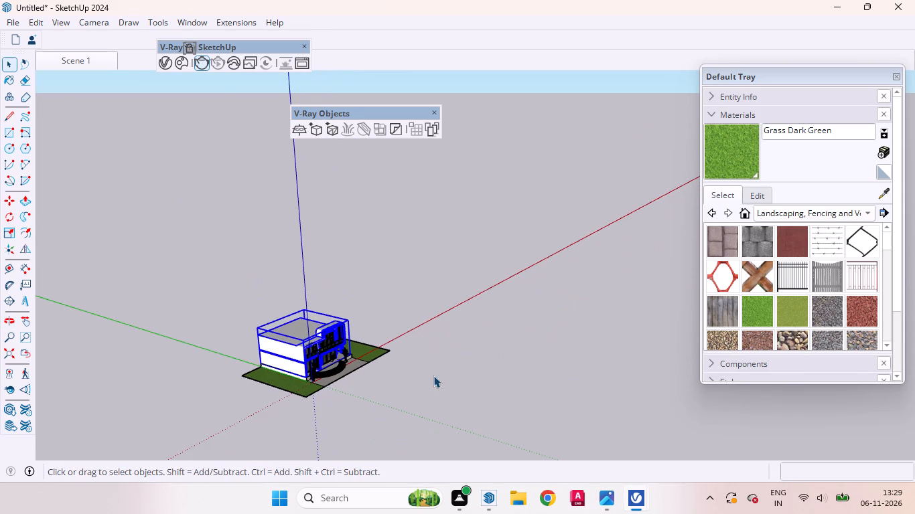
click(433, 382)
middle_drag(429, 365, 206, 382)
scroll(417, 308, down, 4)
scroll(370, 292, up, 2)
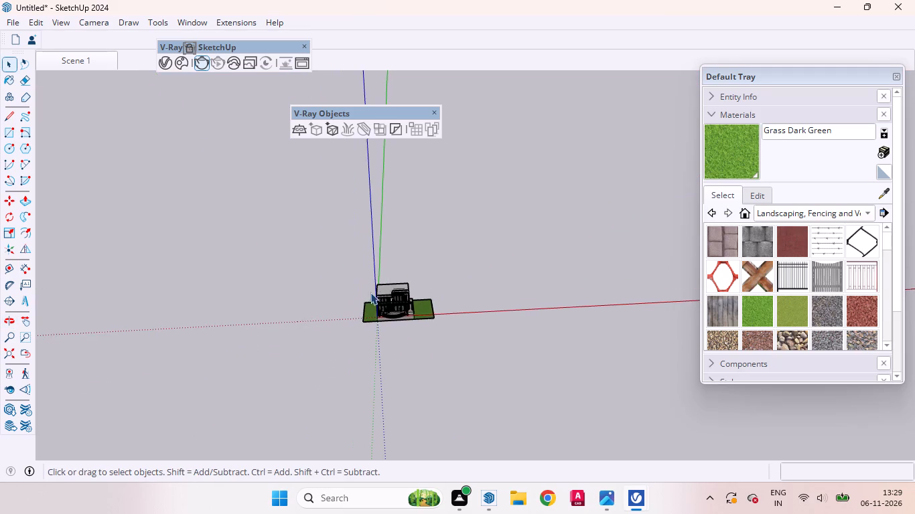
scroll(370, 292, up, 7)
scroll(244, 355, down, 11)
scroll(328, 355, up, 7)
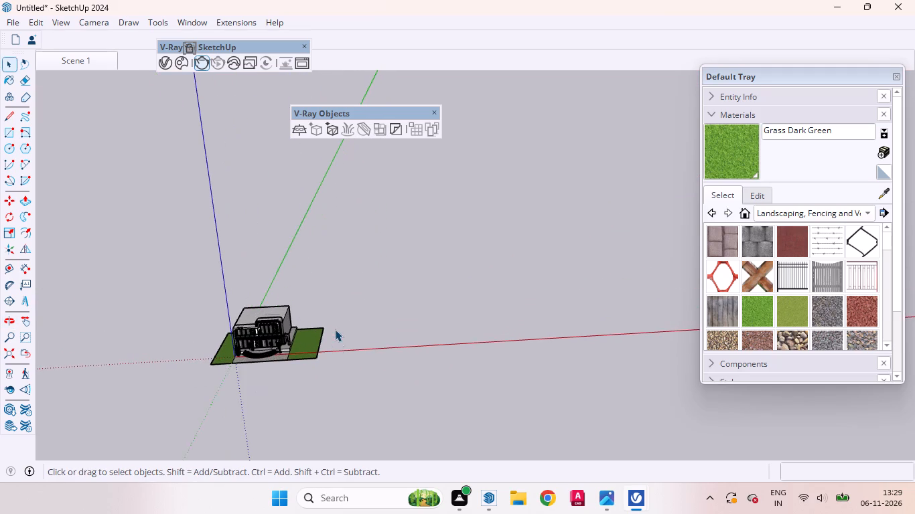
scroll(335, 329, up, 2)
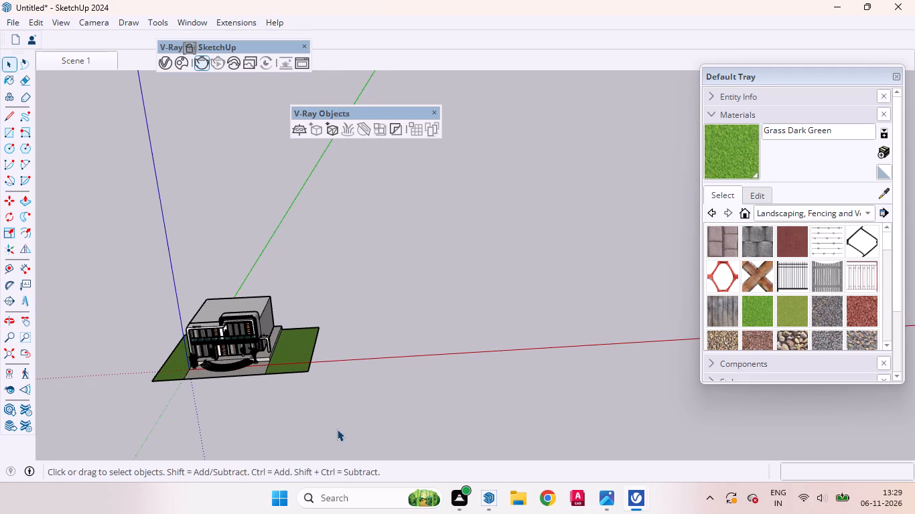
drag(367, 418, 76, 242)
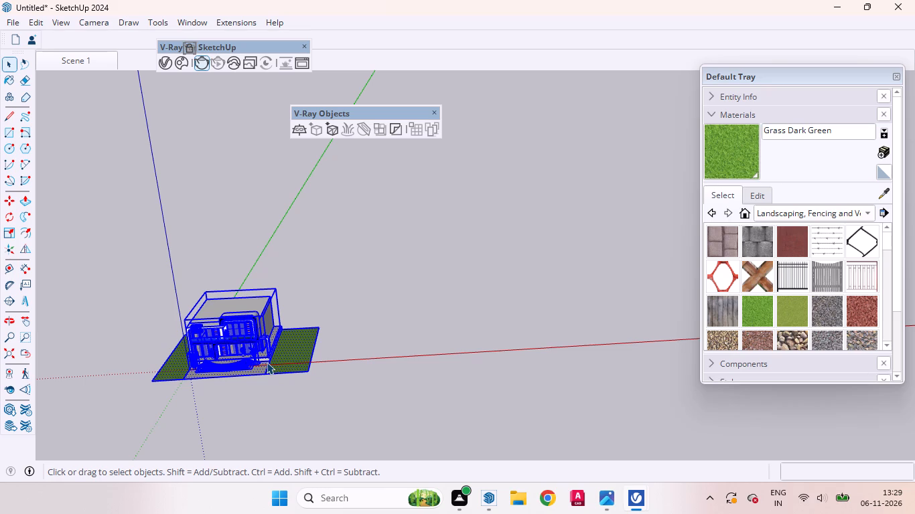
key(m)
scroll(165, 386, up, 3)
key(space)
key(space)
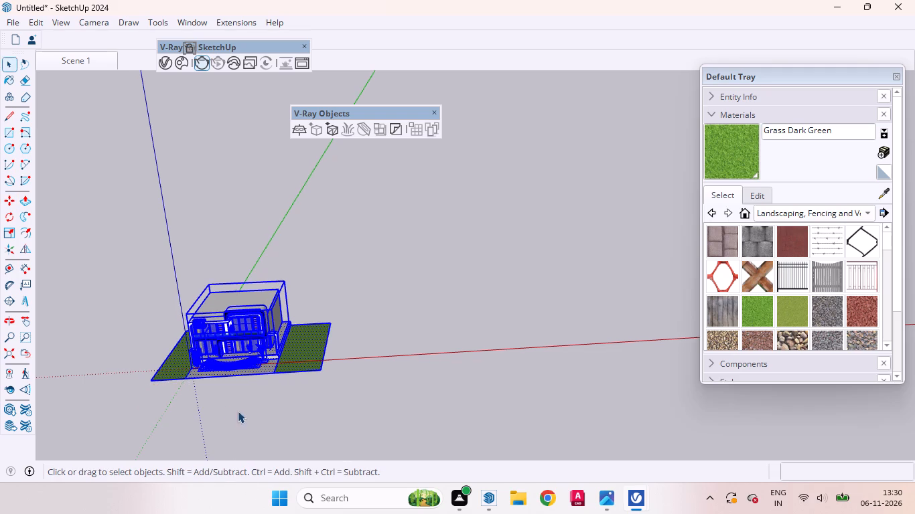
Select the entire house with its lawns and paving, make it into one group, and clear the selection.
scroll(468, 339, down, 3)
scroll(297, 385, up, 7)
scroll(228, 375, down, 2)
scroll(228, 375, up, 8)
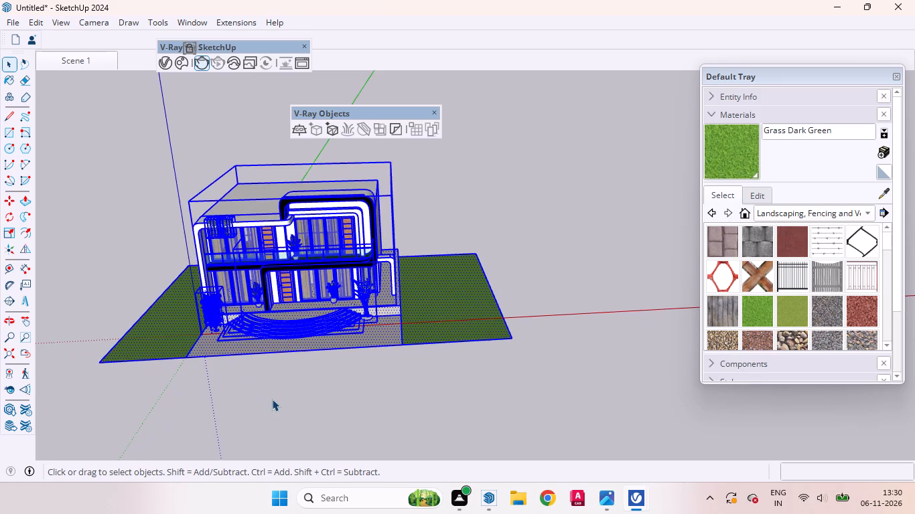
click(275, 398)
drag(584, 397, 82, 178)
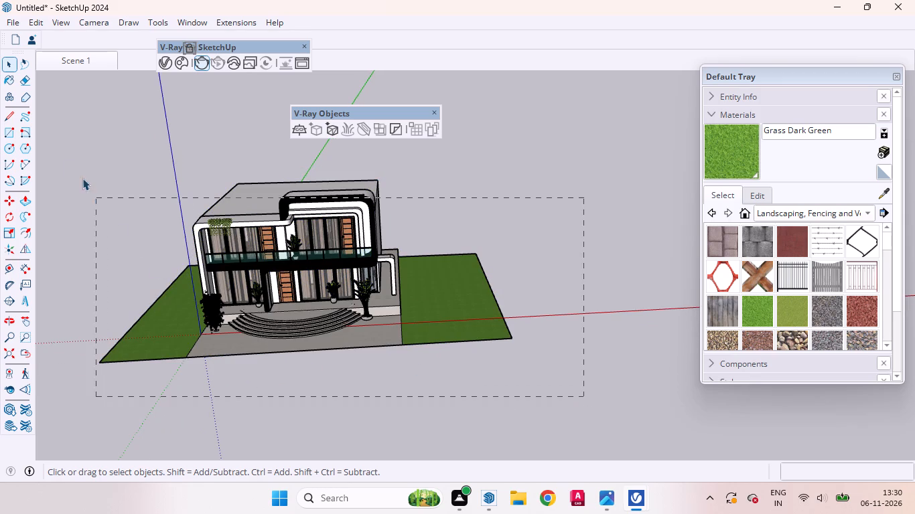
drag(82, 178, 60, 143)
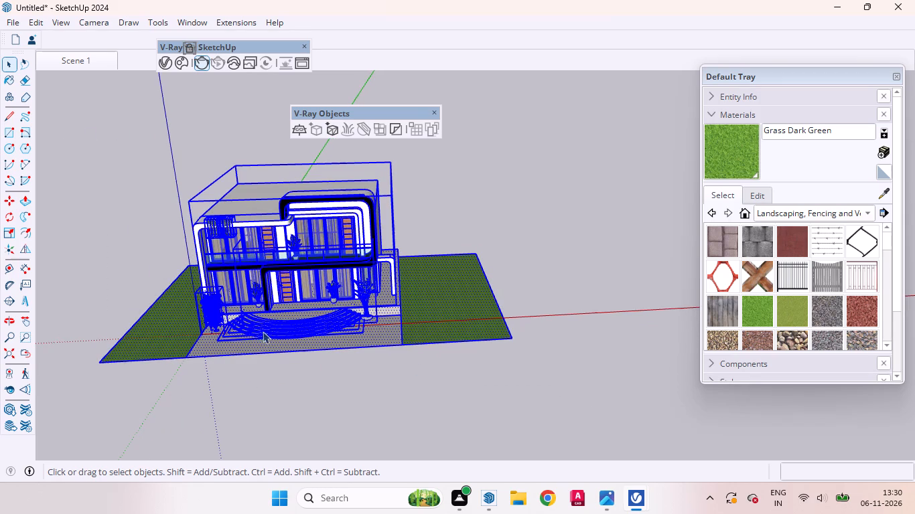
right_click(281, 345)
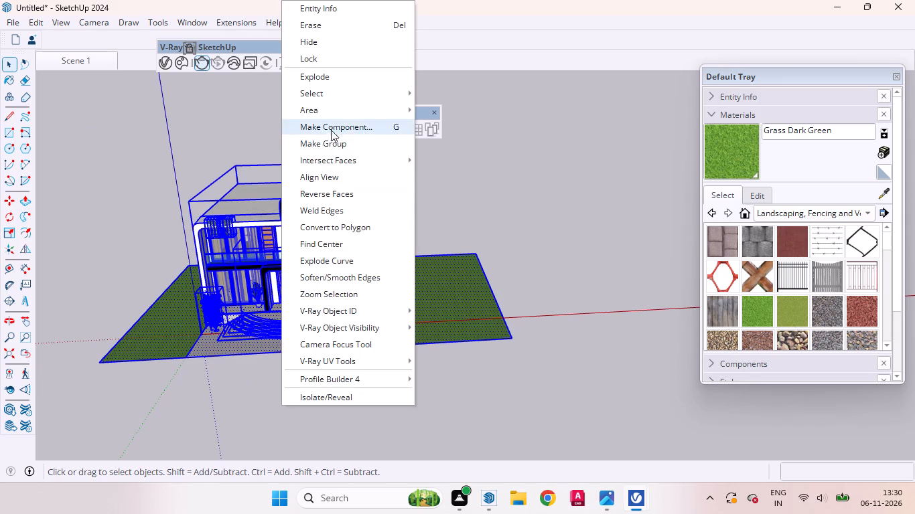
click(333, 139)
click(372, 405)
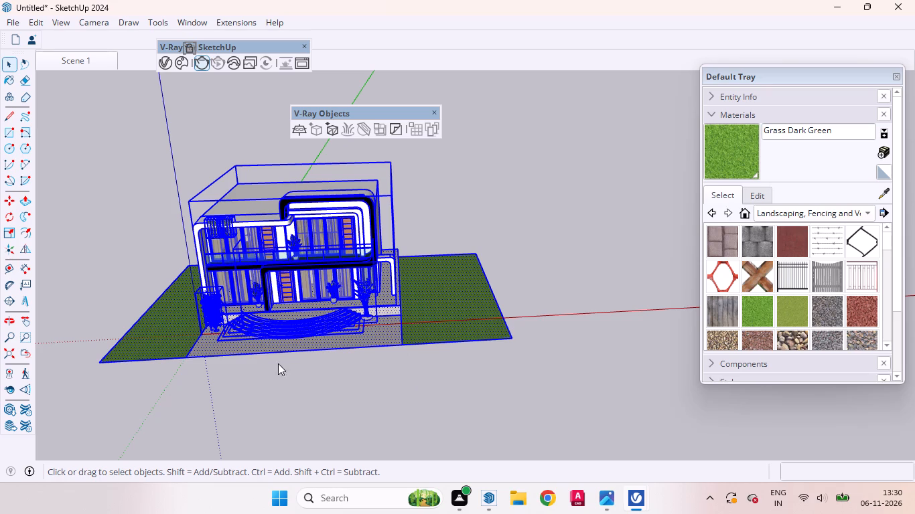
key(space)
click(448, 379)
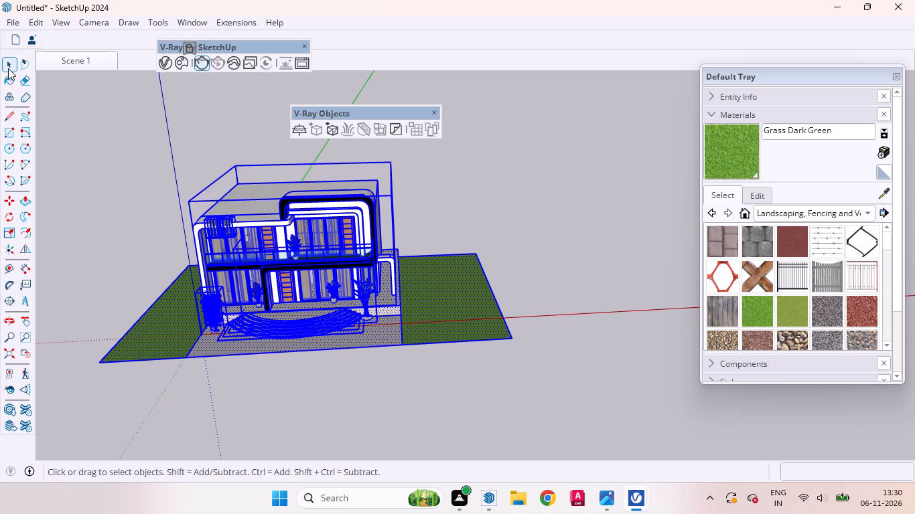
click(7, 68)
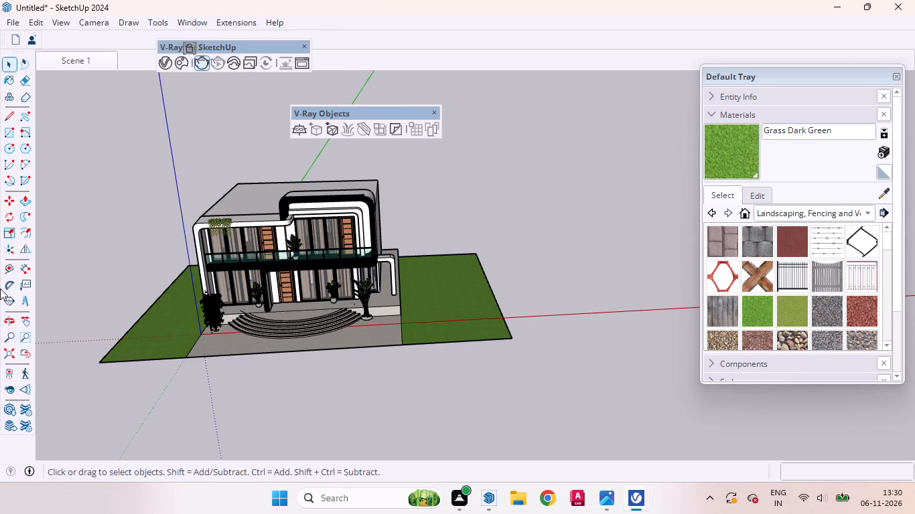
Move the grouped house and site about 20' 4 11/16" so the site's front-left ground corner sits on the axes origin.
click(436, 329)
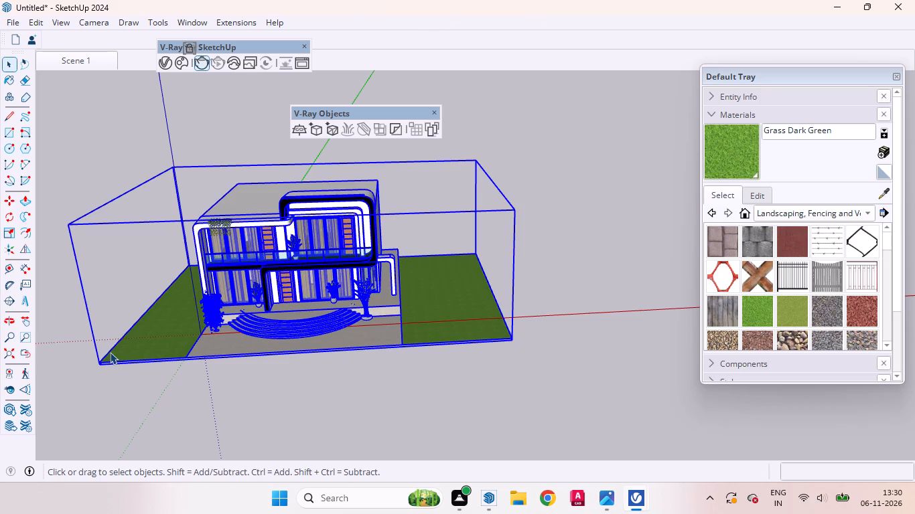
key(m)
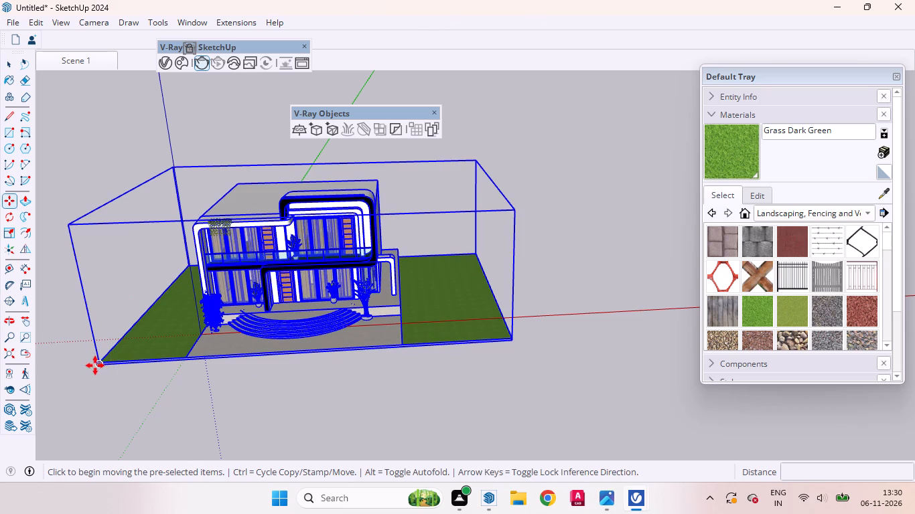
click(98, 364)
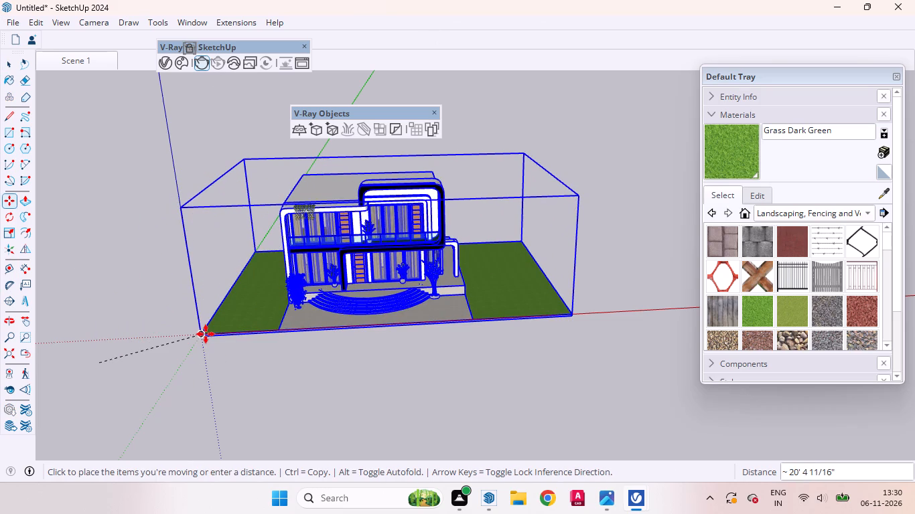
click(206, 334)
key(space)
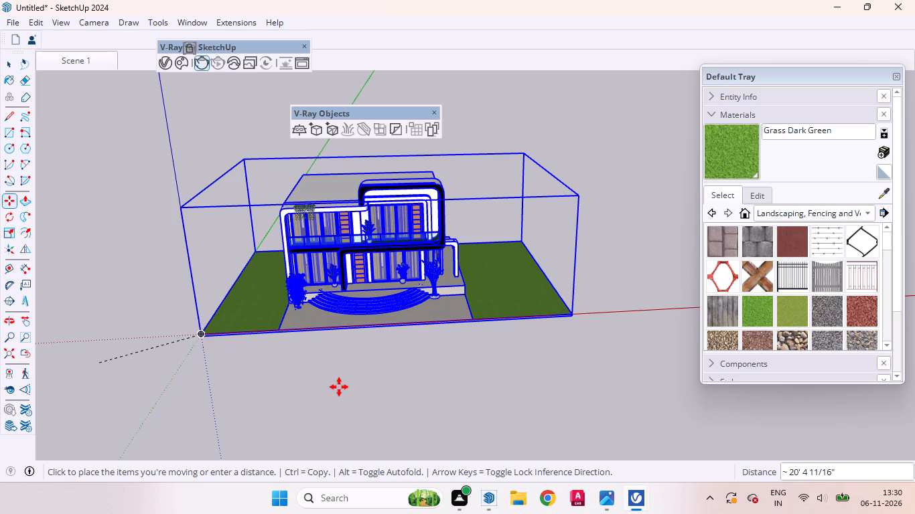
click(320, 389)
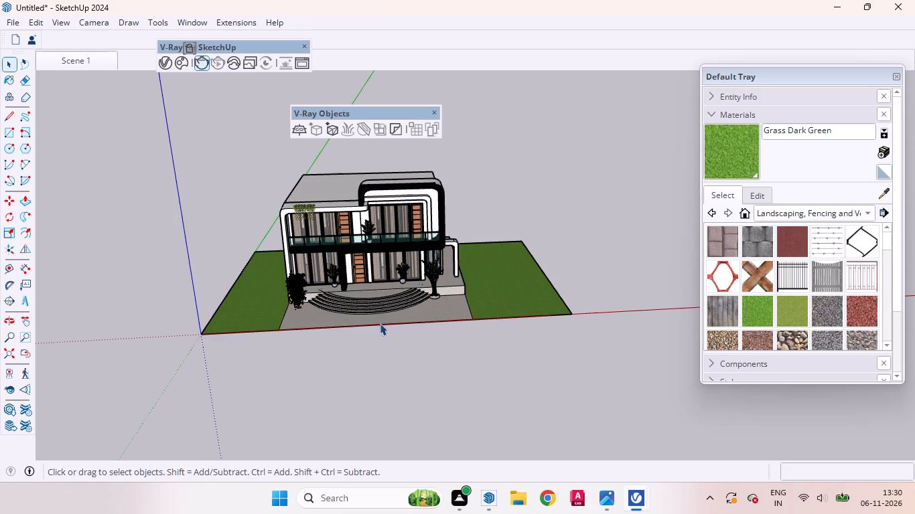
Enable the Views tool set and set the model to the standard Front view.
scroll(460, 261, up, 5)
scroll(545, 303, down, 3)
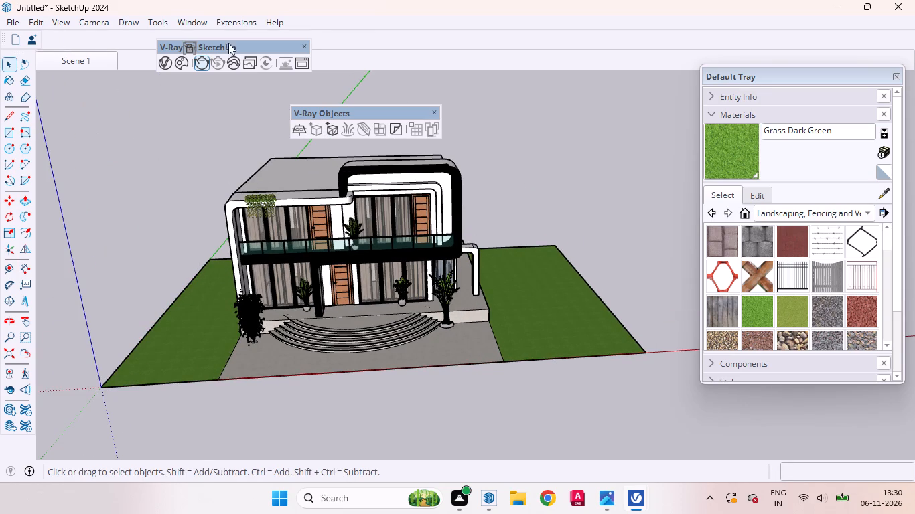
right_click(370, 17)
right_click(379, 20)
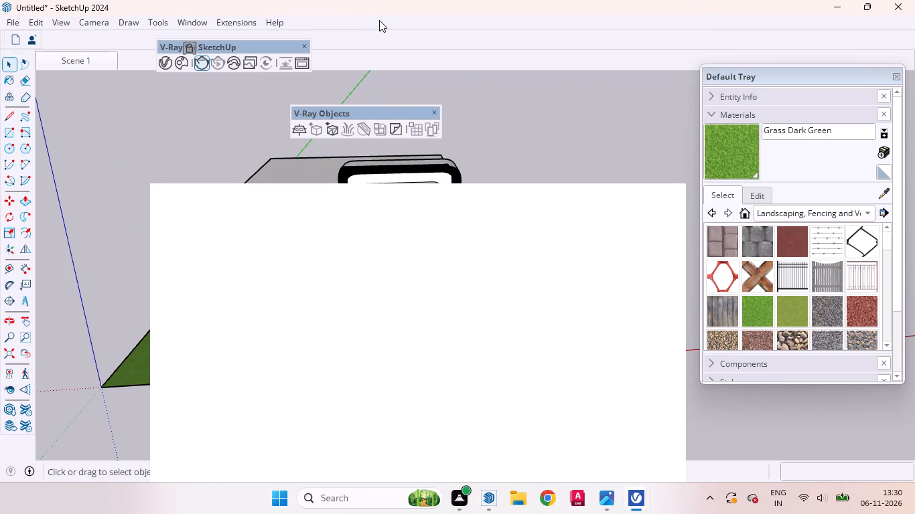
right_click(368, 40)
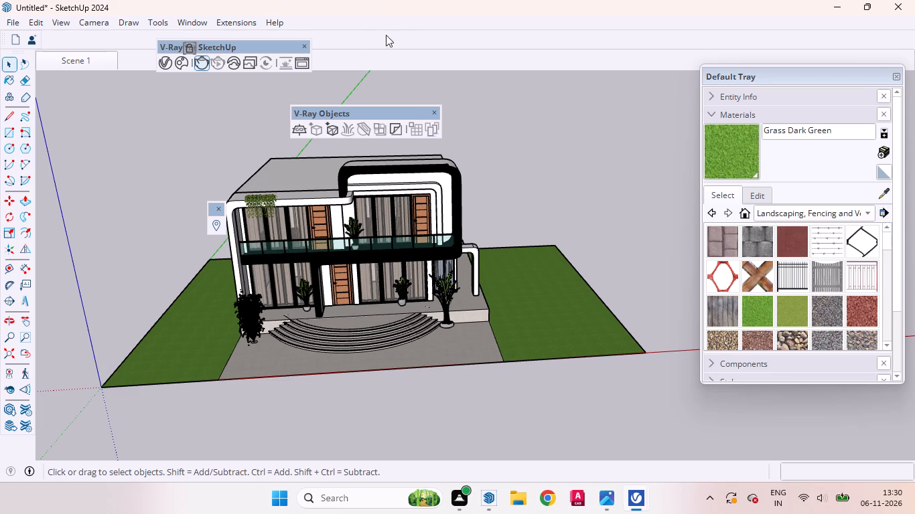
click(565, 43)
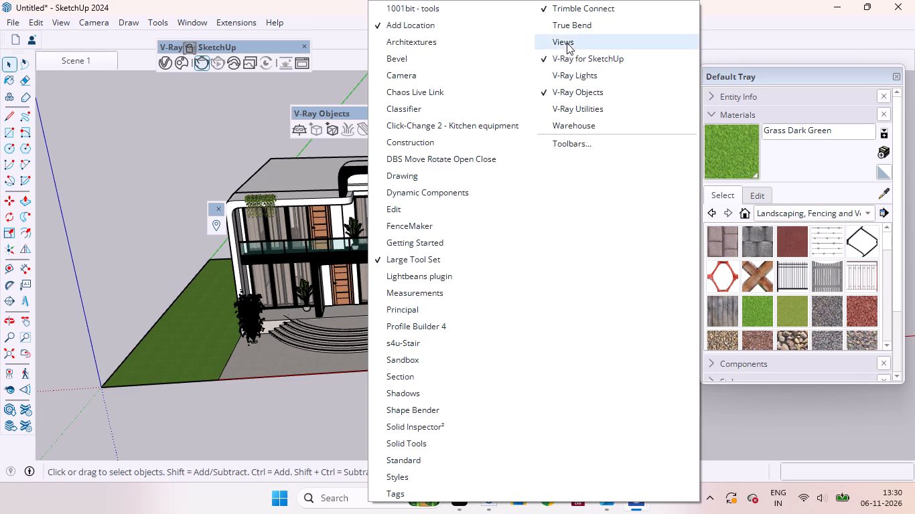
click(52, 44)
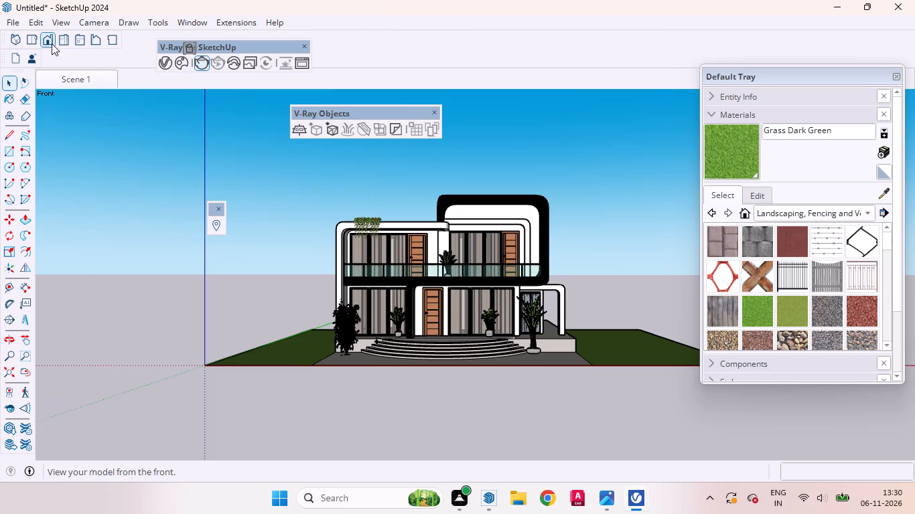
Examine the front facade up close from slightly below, moving the floating V-Ray Objects tools clear of the house.
scroll(539, 228, up, 3)
scroll(571, 224, down, 2)
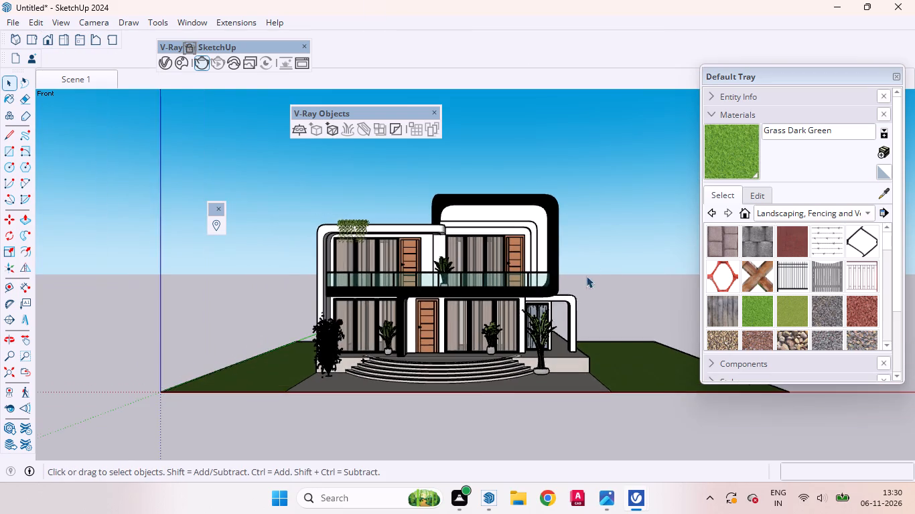
scroll(430, 388, up, 2)
scroll(459, 204, up, 2)
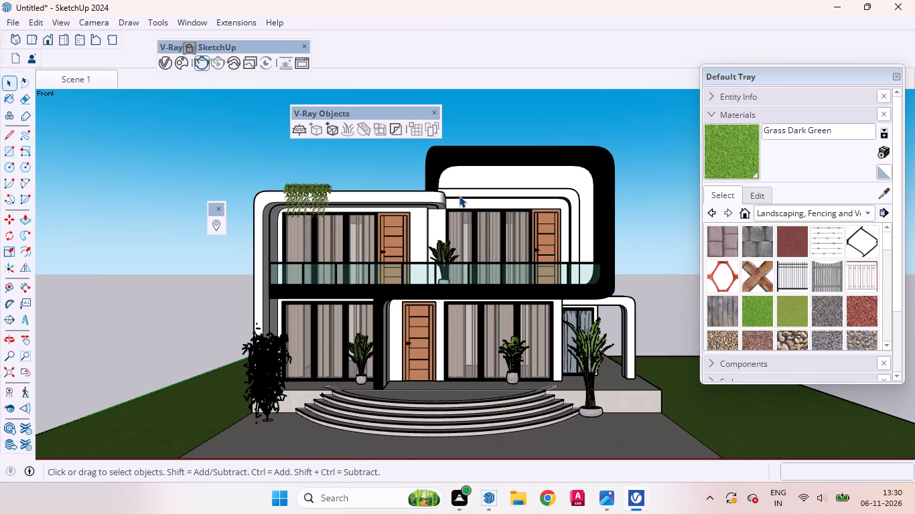
middle_drag(443, 373, 437, 347)
scroll(438, 347, up, 1)
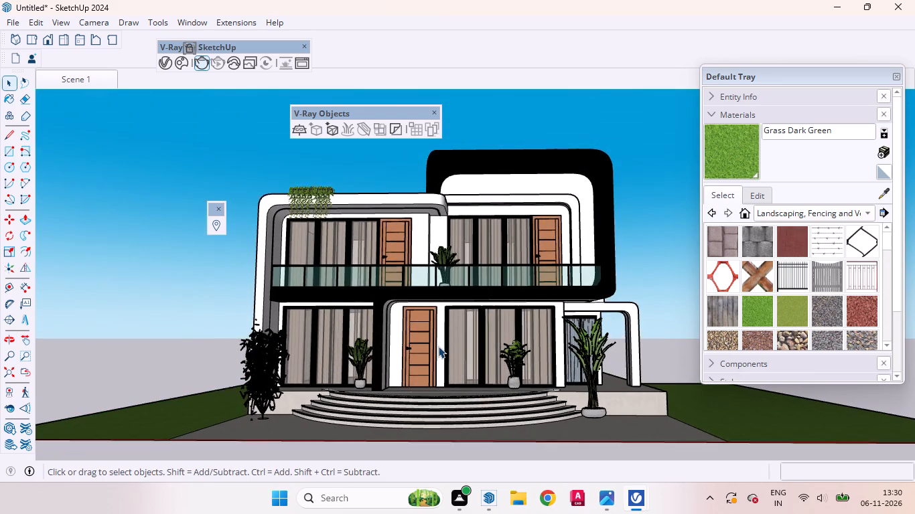
scroll(438, 347, up, 1)
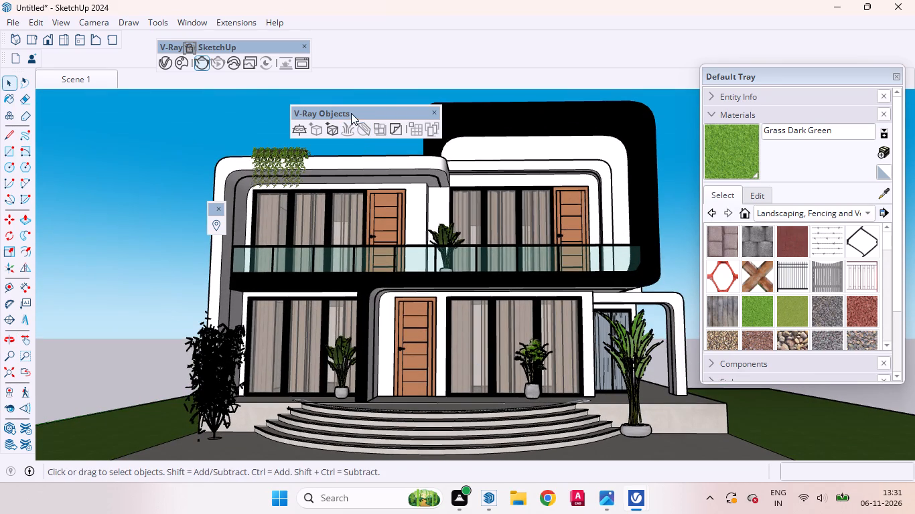
drag(354, 116, 252, 100)
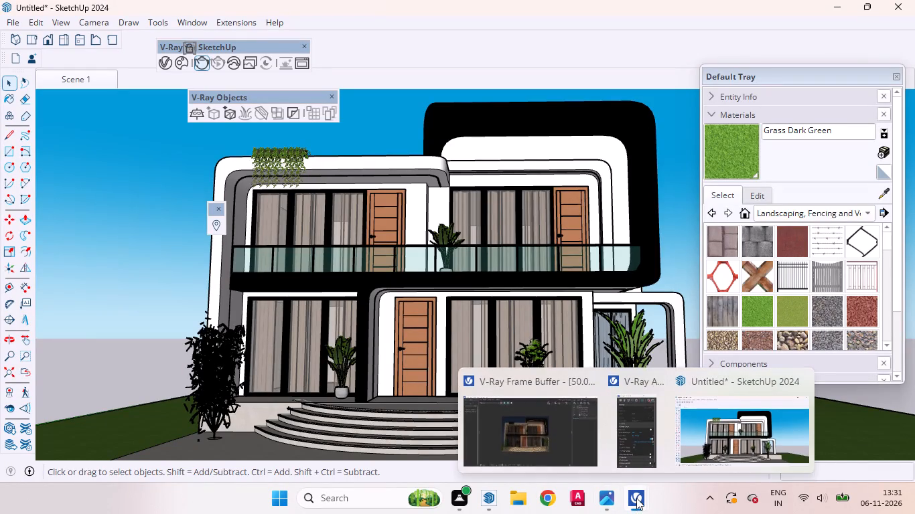
Switch to the V-Ray Frame Buffer, open the render log, and read the latest progressive rendering and buffer memory entries.
click(554, 444)
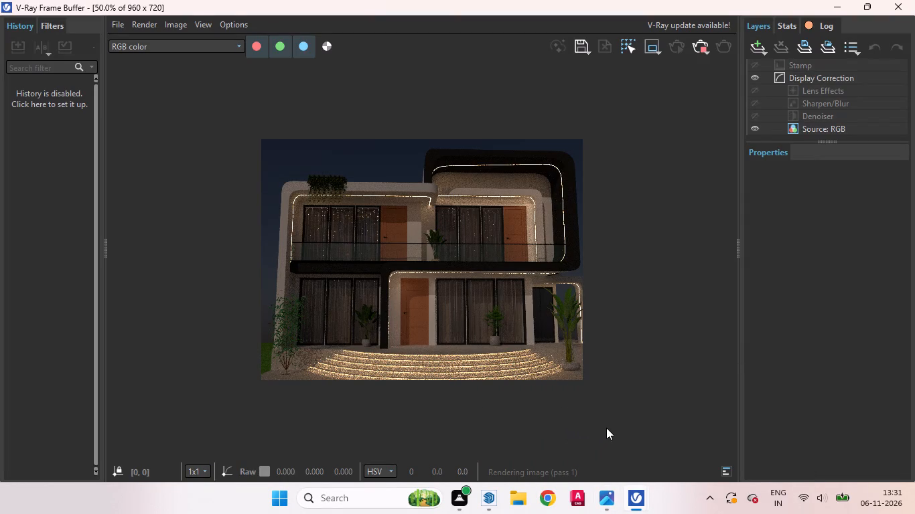
click(728, 470)
scroll(574, 411, down, 4)
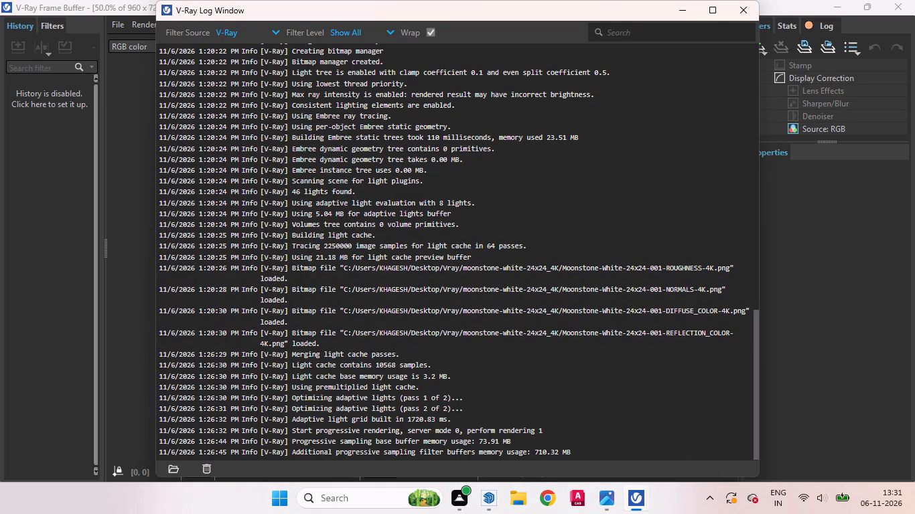
drag(587, 451, 469, 429)
click(557, 412)
drag(552, 438, 438, 409)
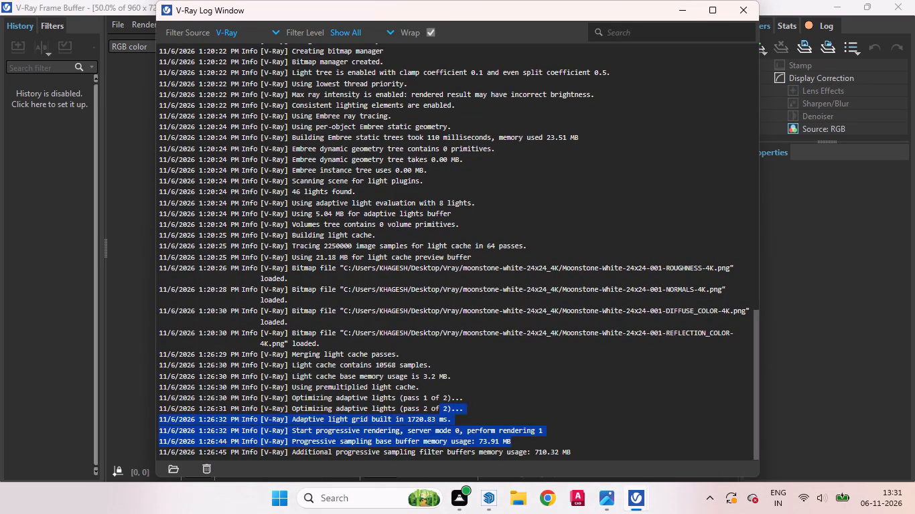
drag(569, 442, 509, 422)
click(584, 434)
drag(578, 448, 501, 448)
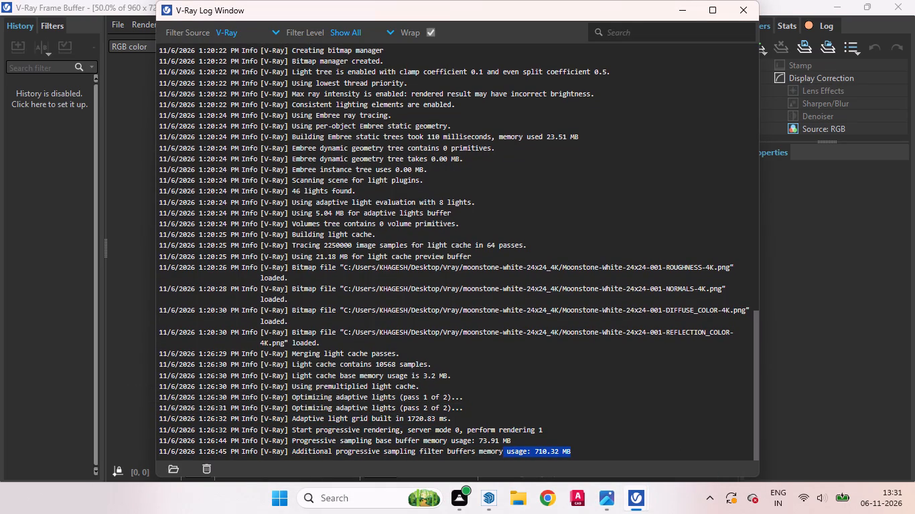
click(620, 406)
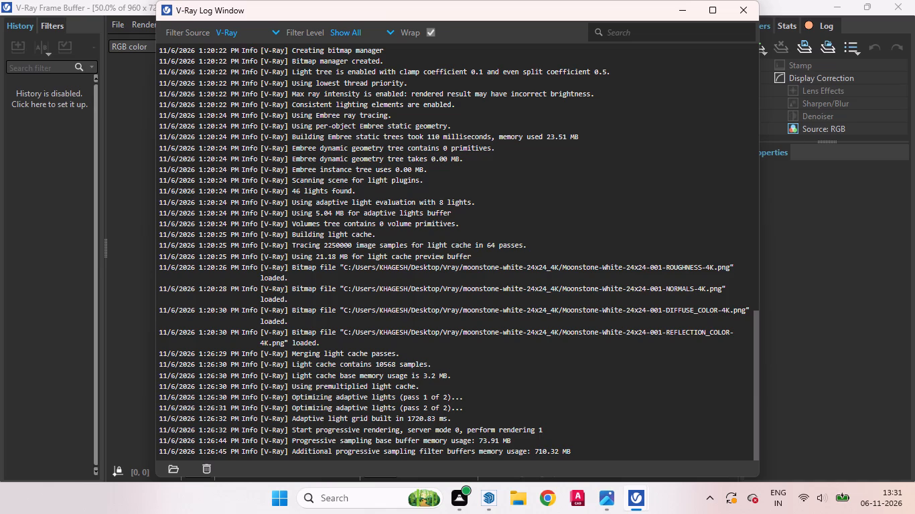
Read the log's bitmap loading and light cache entries, including sample count and base memory usage, and close the log.
drag(330, 340, 136, 340)
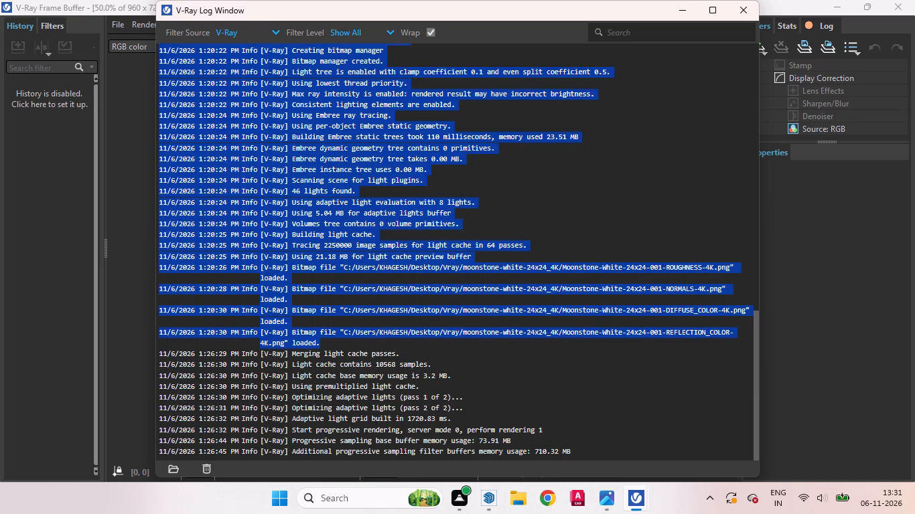
drag(136, 340, 307, 345)
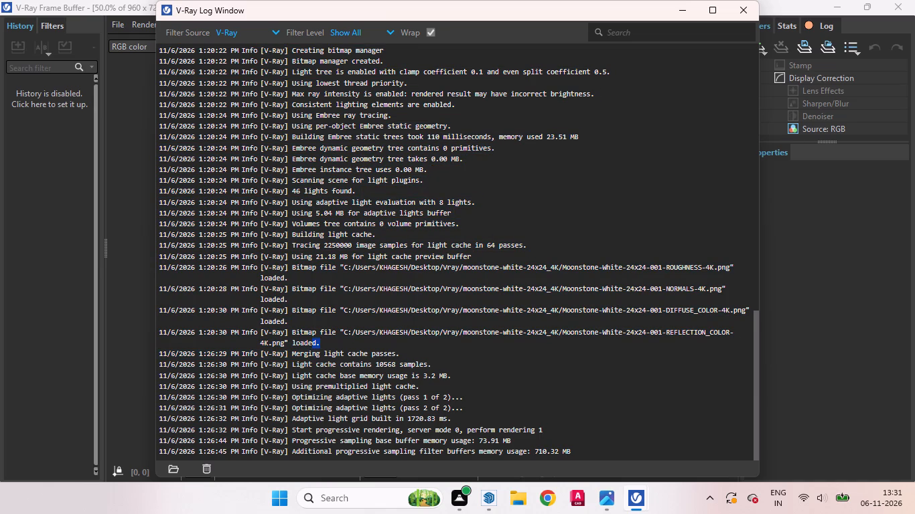
drag(307, 345, 293, 341)
click(334, 345)
drag(287, 343, 257, 343)
drag(320, 340, 304, 344)
drag(304, 344, 293, 344)
drag(350, 357, 368, 357)
drag(373, 353, 396, 353)
drag(401, 364, 433, 363)
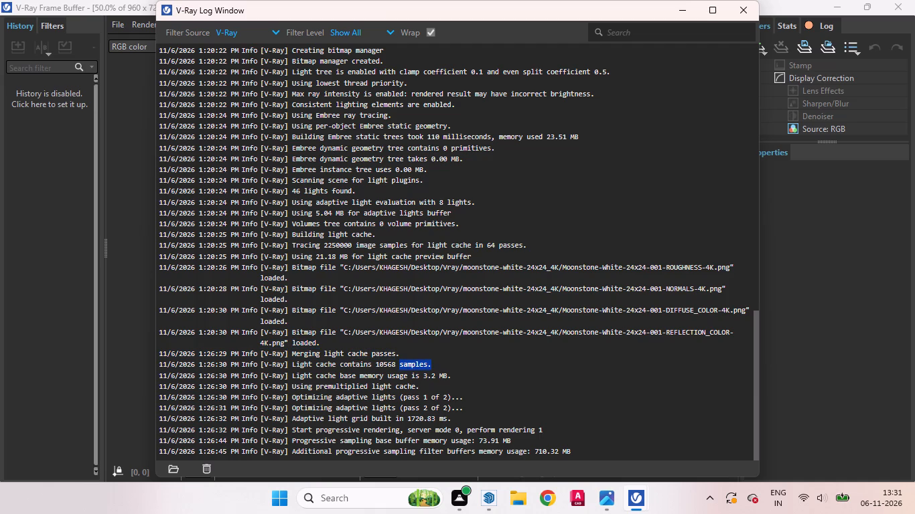
drag(433, 363, 435, 363)
drag(423, 376, 449, 376)
click(474, 376)
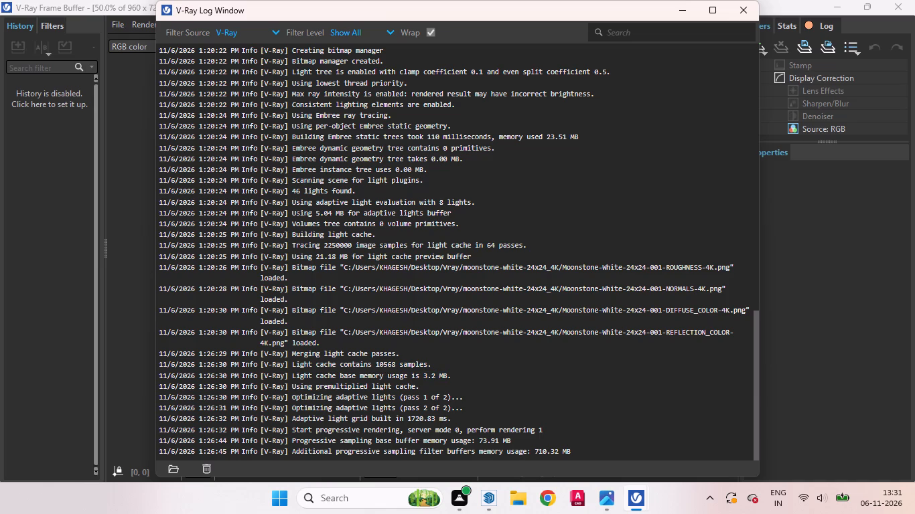
click(733, 12)
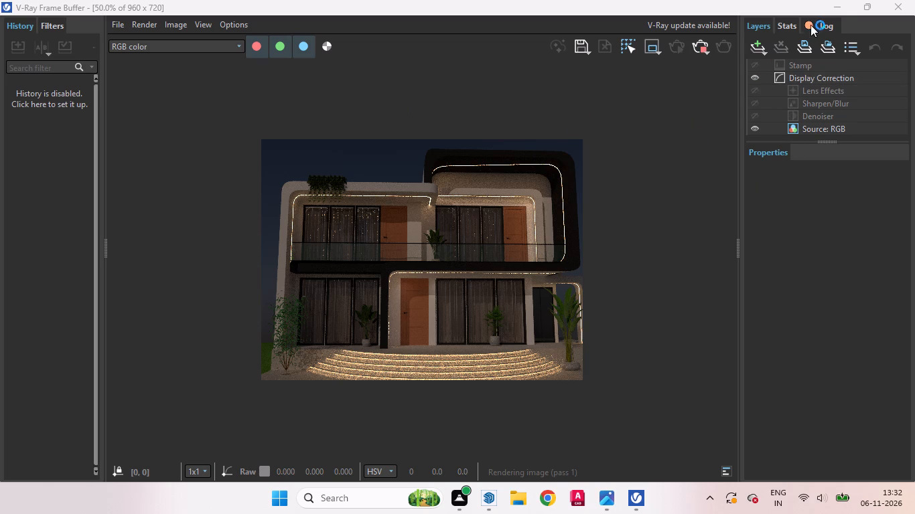
Switch back to the SketchUp model and examine the house's roof, side walls and balcony from above and around.
click(839, 0)
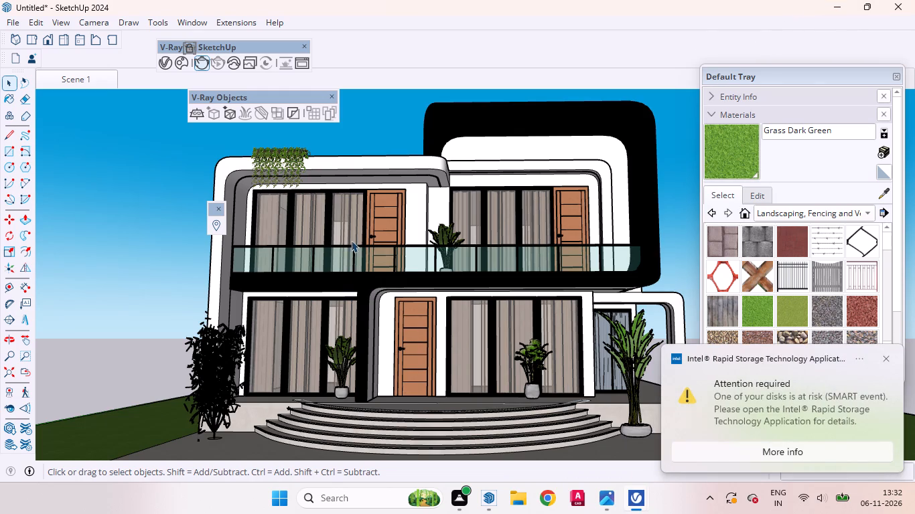
middle_drag(367, 215, 516, 369)
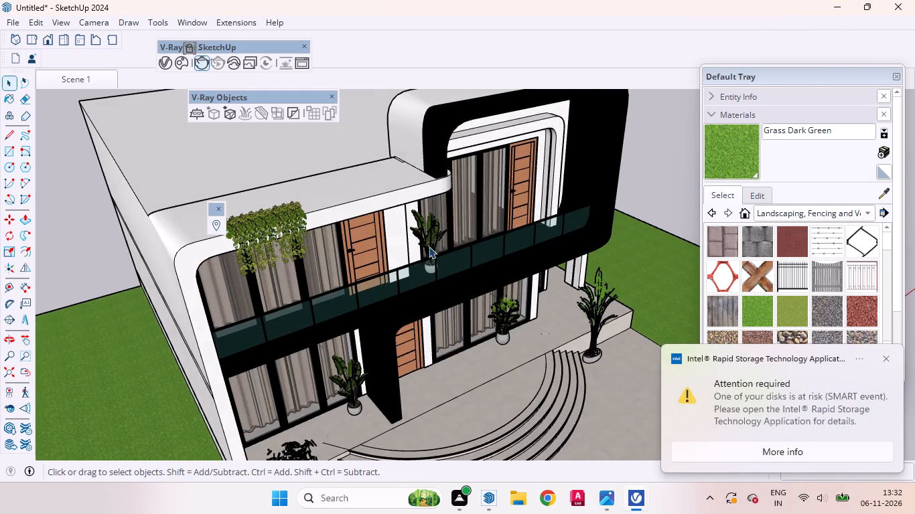
scroll(492, 289, down, 5)
scroll(378, 200, up, 4)
middle_drag(421, 270, 496, 301)
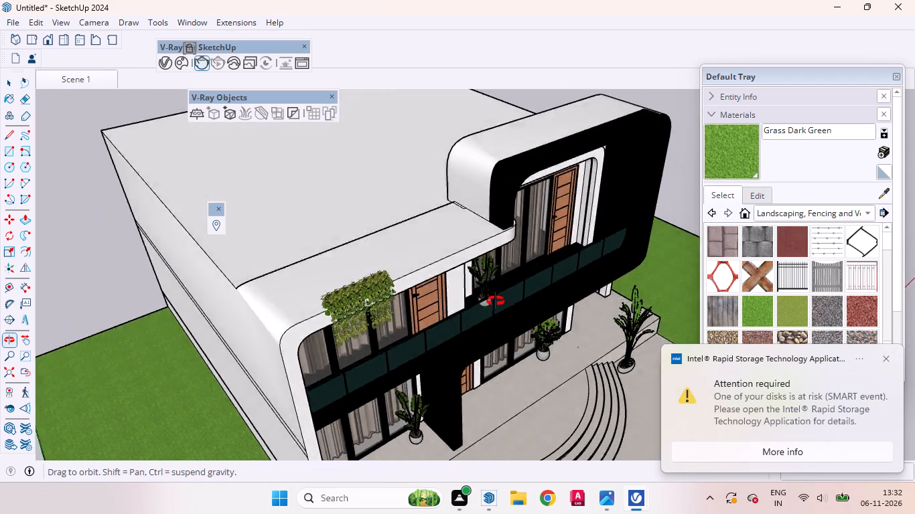
middle_drag(496, 301, 615, 300)
scroll(630, 256, down, 5)
scroll(458, 227, up, 5)
middle_drag(465, 280, 542, 353)
scroll(546, 270, down, 6)
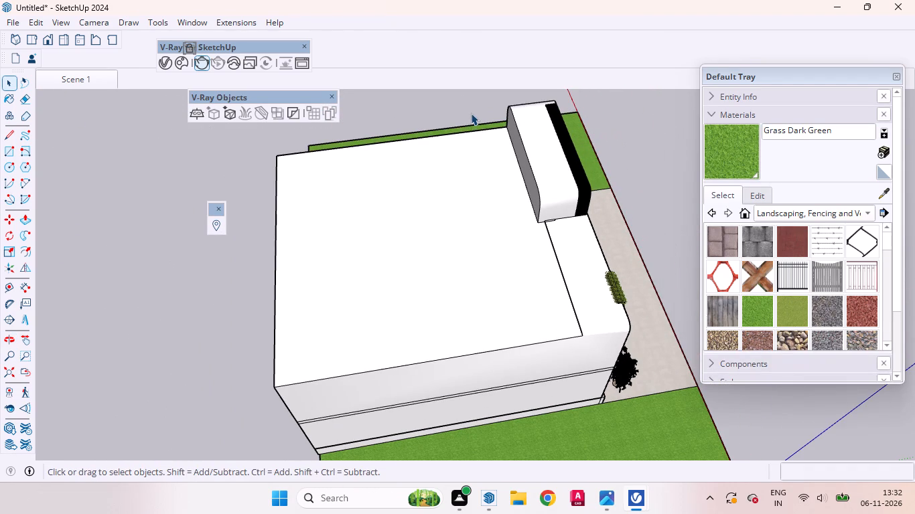
scroll(442, 186, up, 3)
scroll(449, 189, down, 4)
Open the nested house groups level by level to inspect the grouping, reaching the top face of the flat main roof.
click(360, 240)
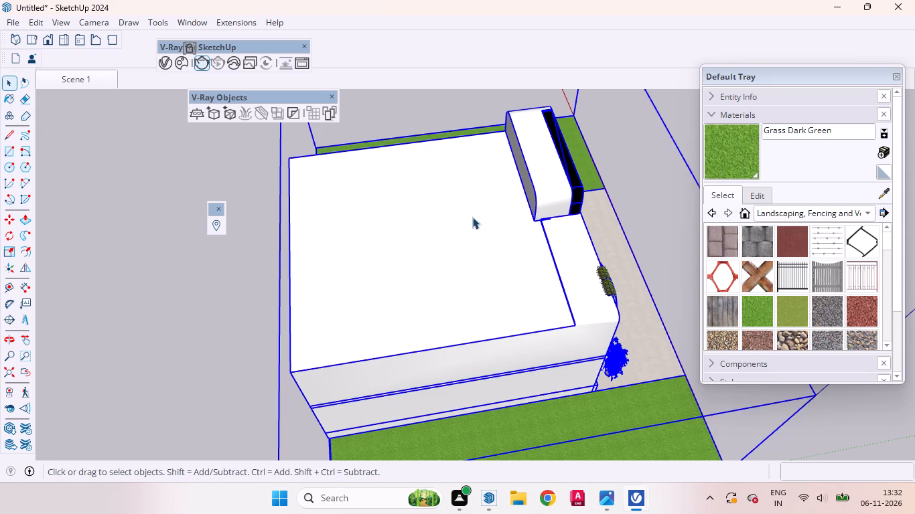
drag(465, 248, 465, 254)
double_click(465, 254)
double_click(457, 248)
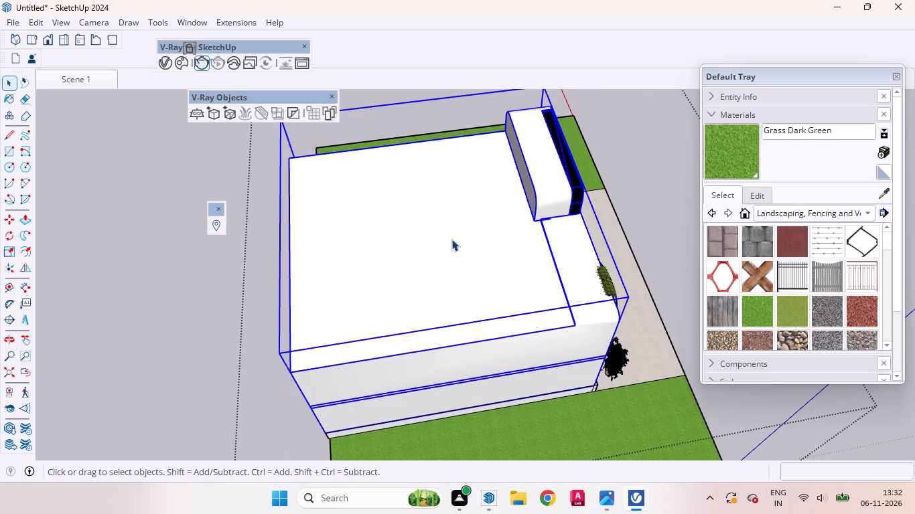
double_click(453, 246)
click(455, 250)
click(455, 250)
click(446, 242)
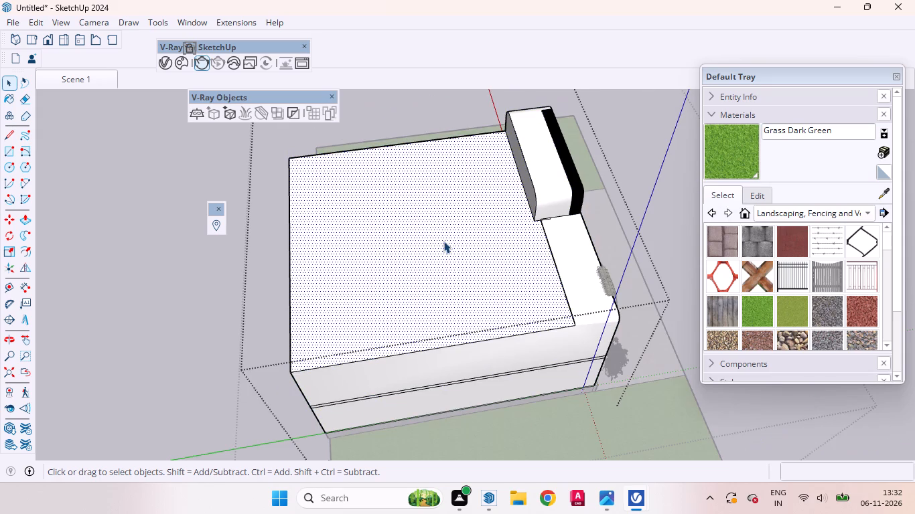
click(401, 242)
View the whole plot from the front, check the lawn face beside the origin, and close the open groups.
scroll(455, 260, down, 5)
middle_drag(549, 274, 427, 197)
middle_drag(557, 257, 474, 246)
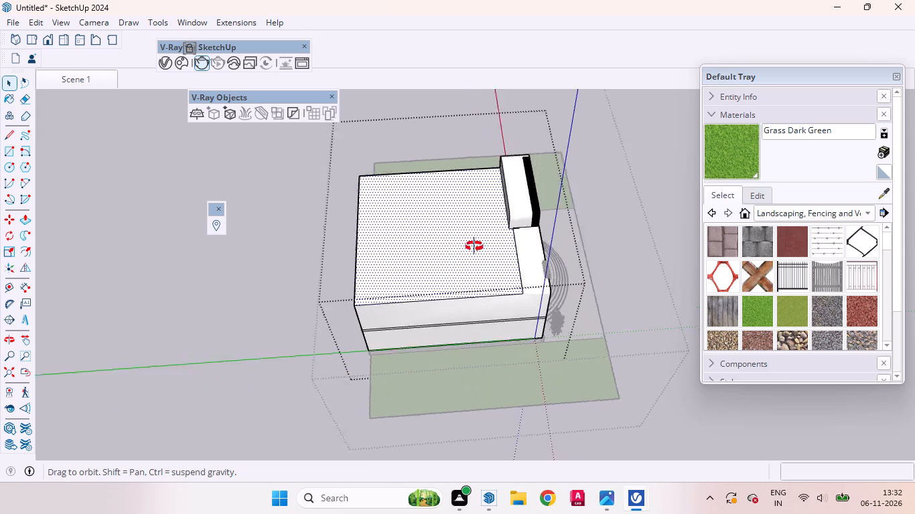
middle_drag(474, 246, 279, 152)
click(303, 290)
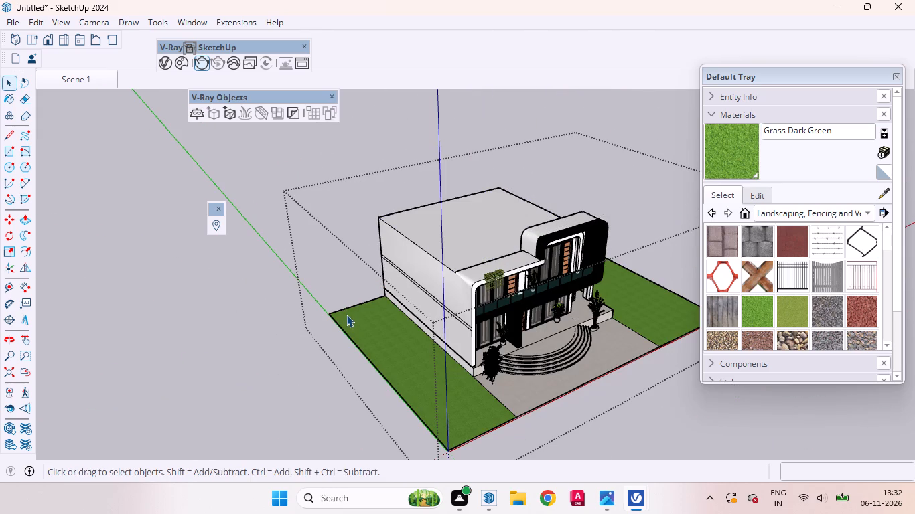
scroll(334, 275, down, 5)
middle_drag(510, 384, 389, 303)
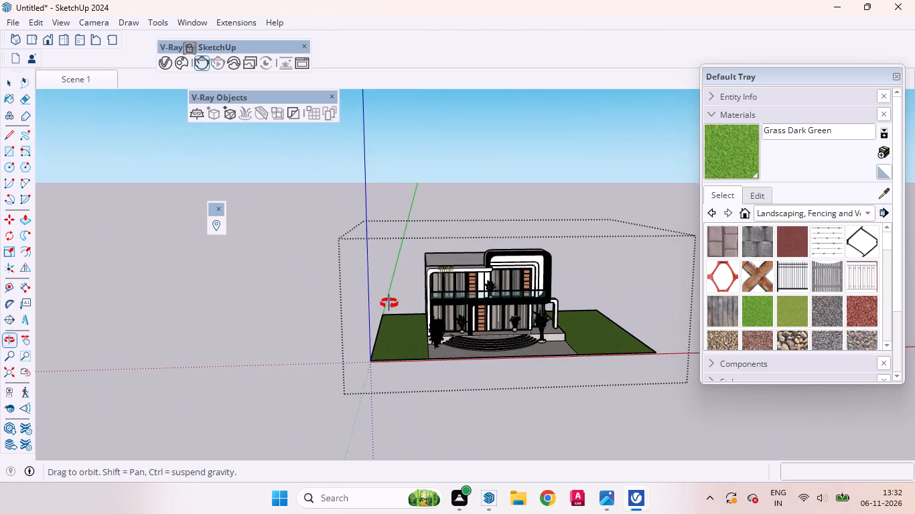
middle_drag(389, 303, 390, 304)
scroll(411, 371, up, 5)
click(402, 336)
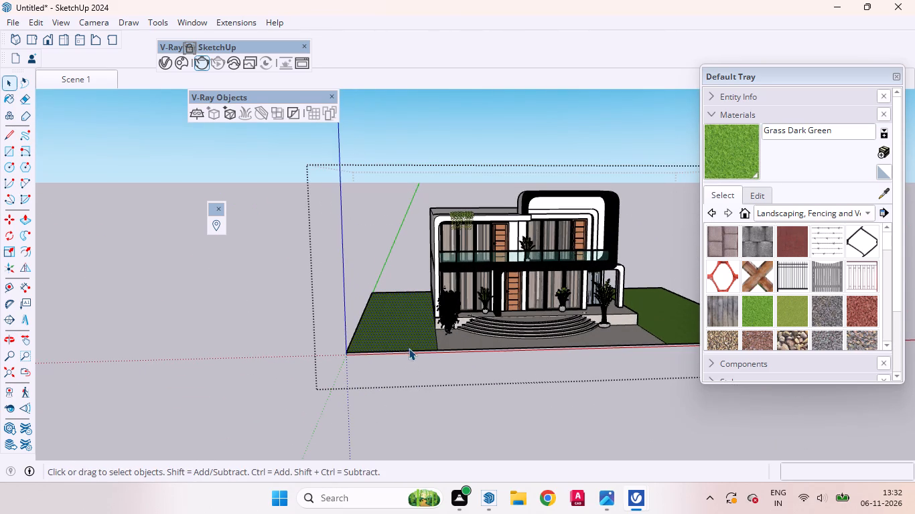
click(440, 382)
click(509, 408)
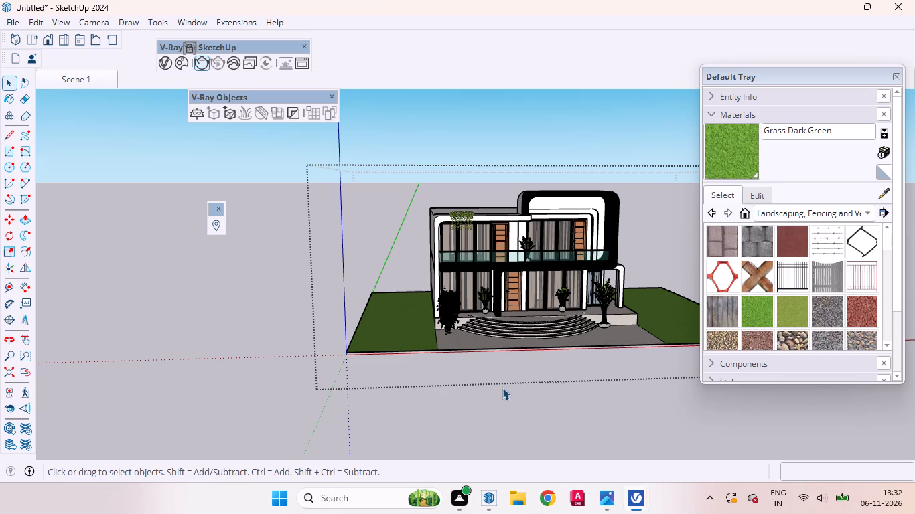
click(504, 390)
click(504, 390)
Move the whole house-and-plot group by its front corner from the origin about 47' 5" along the red axis.
click(403, 327)
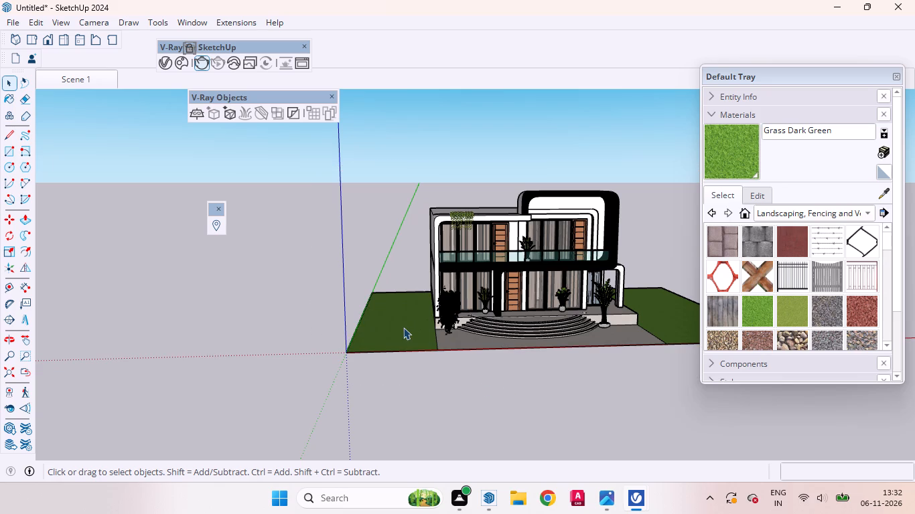
scroll(397, 341, up, 8)
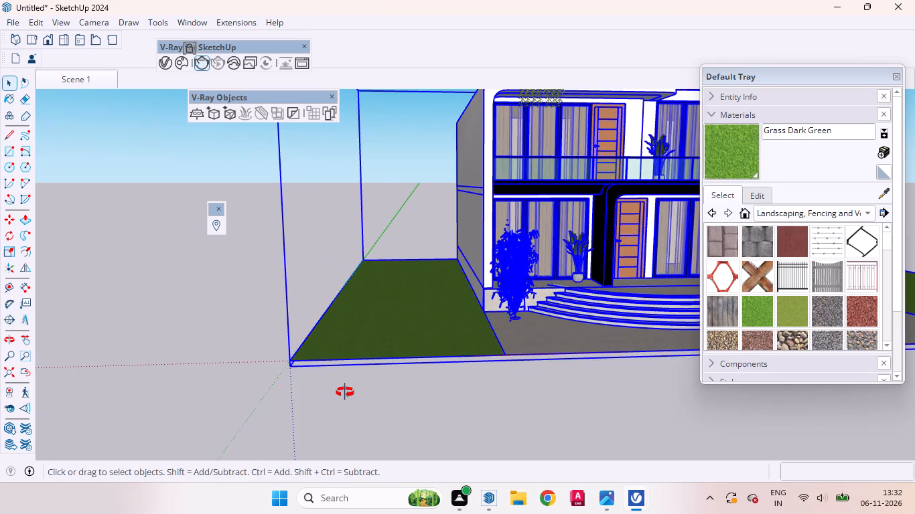
middle_drag(342, 386, 402, 485)
scroll(374, 391, down, 9)
middle_drag(496, 446, 479, 442)
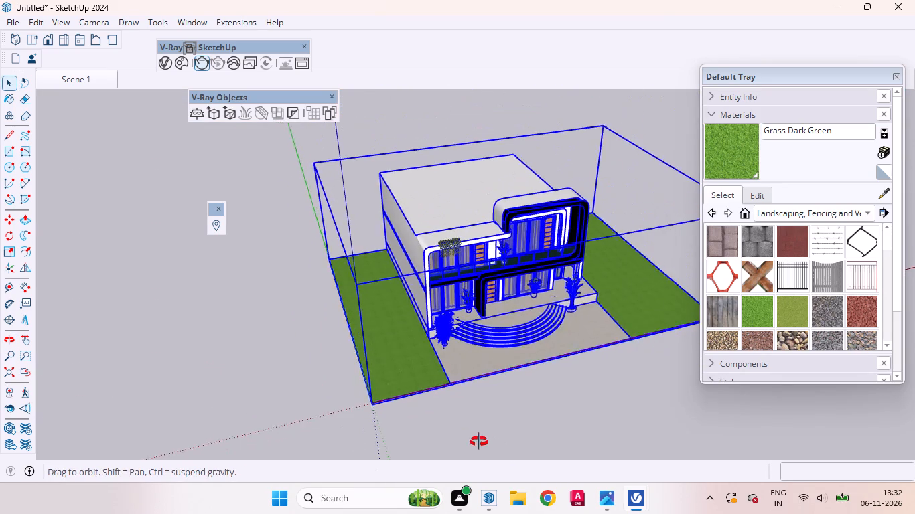
middle_drag(479, 442, 383, 362)
scroll(383, 362, up, 18)
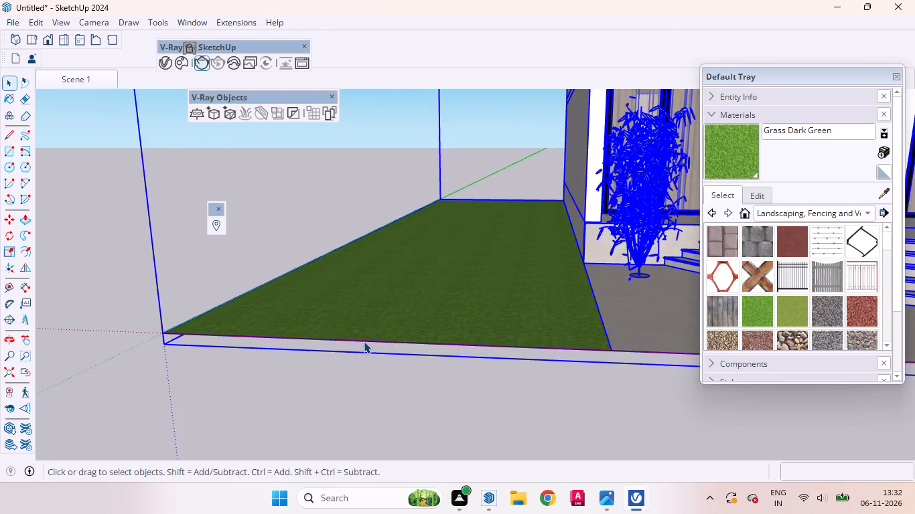
middle_drag(365, 341, 419, 402)
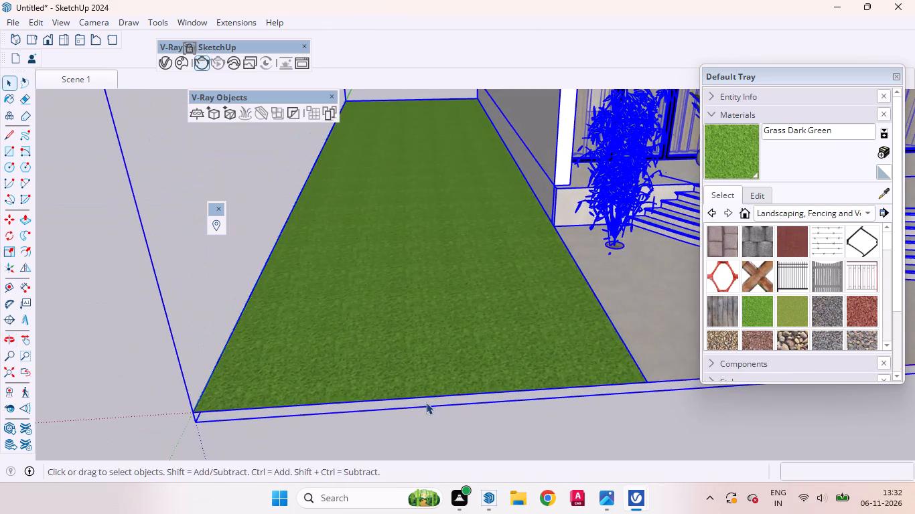
scroll(433, 398, down, 12)
scroll(538, 283, down, 4)
middle_drag(593, 325, 590, 328)
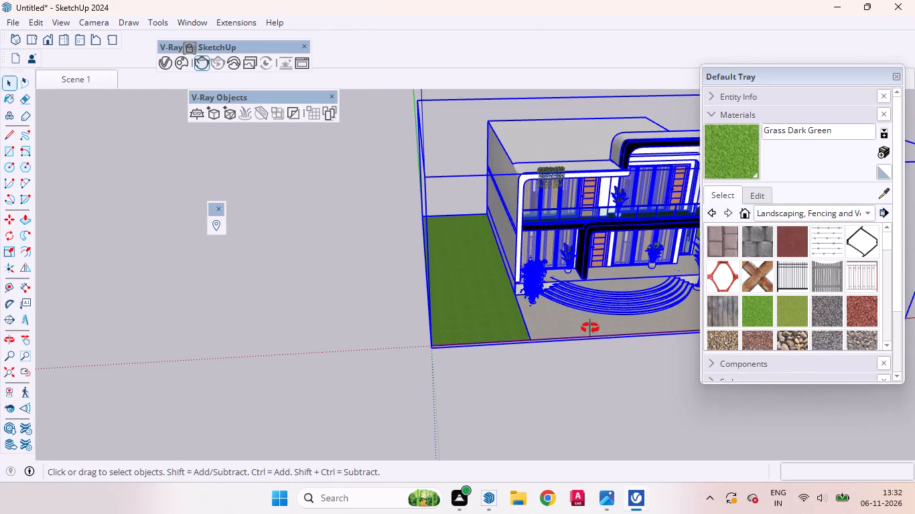
middle_drag(590, 328, 531, 405)
scroll(489, 353, up, 6)
scroll(431, 351, up, 4)
scroll(331, 319, up, 2)
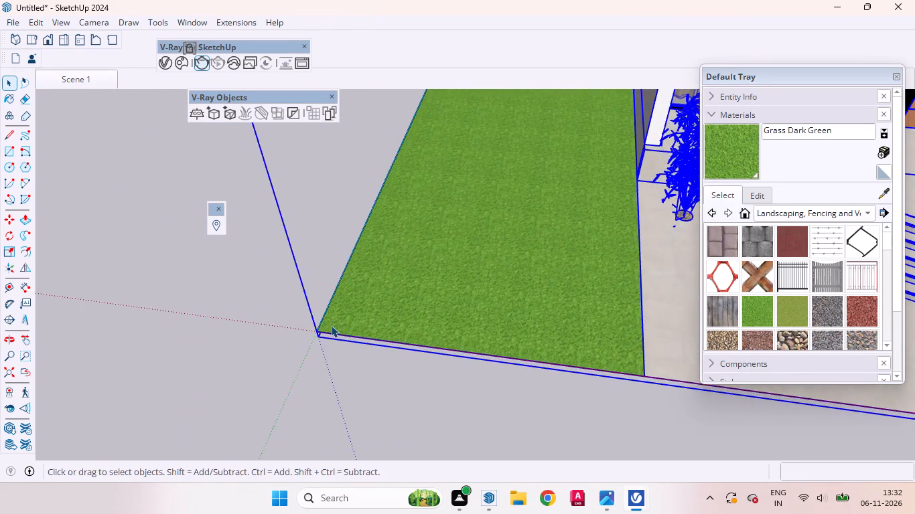
middle_drag(341, 343, 391, 349)
scroll(391, 349, up, 1)
key(m)
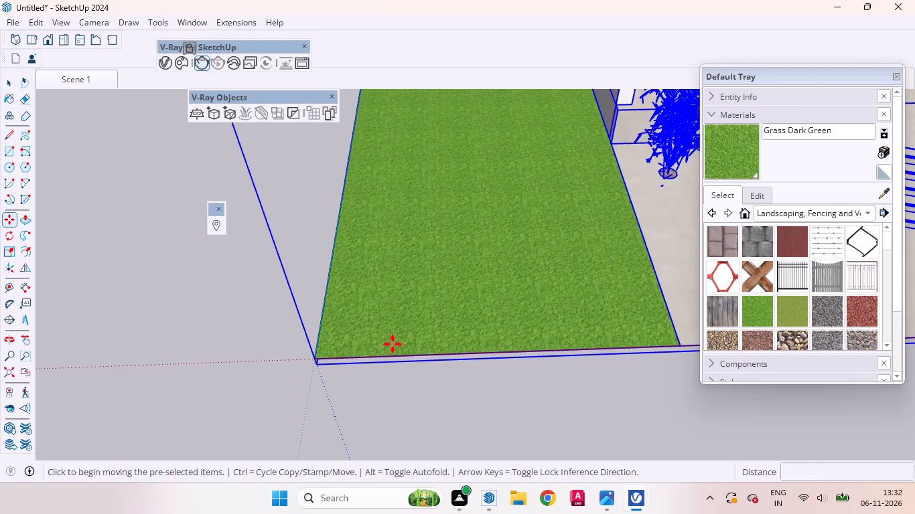
click(315, 359)
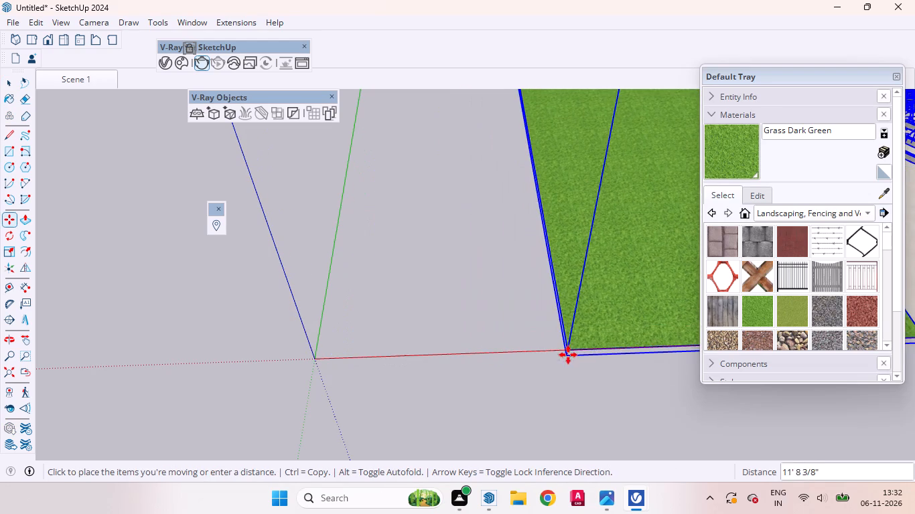
scroll(562, 325, down, 4)
scroll(512, 360, down, 12)
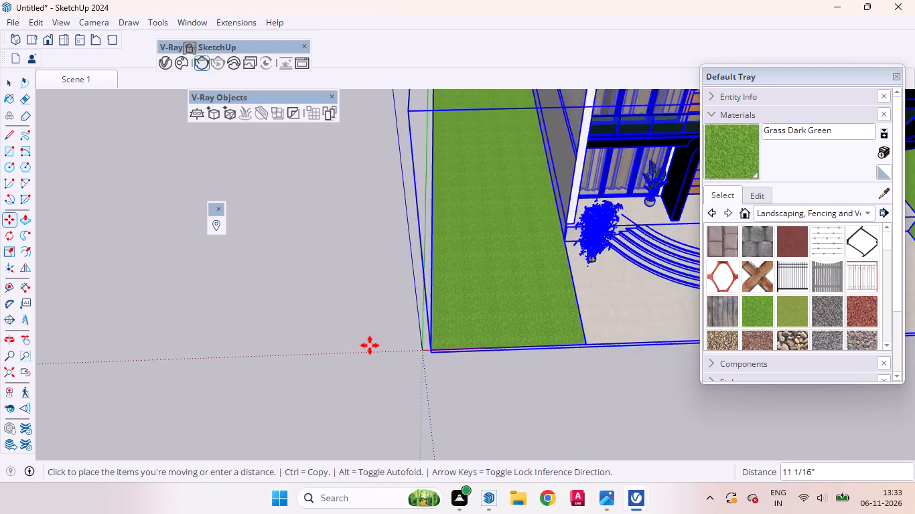
scroll(333, 348, down, 7)
scroll(283, 354, up, 2)
scroll(283, 354, down, 6)
scroll(216, 377, down, 6)
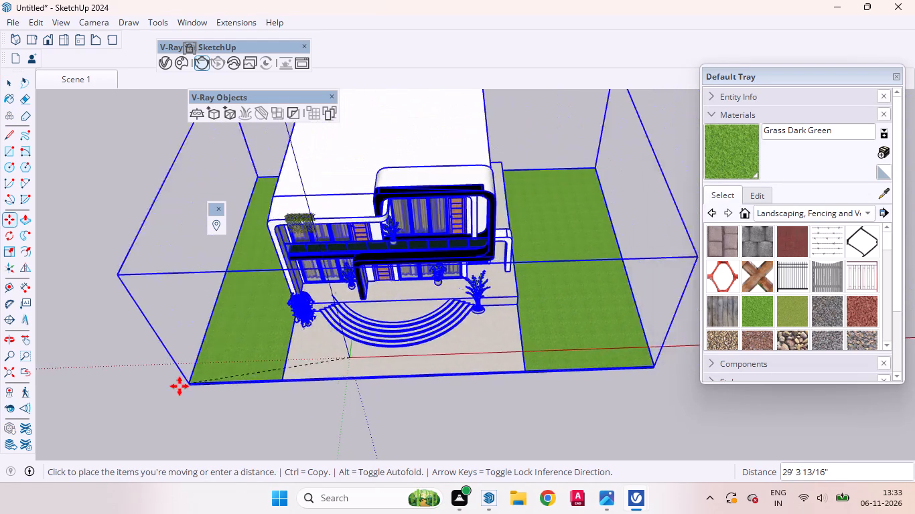
scroll(180, 386, down, 5)
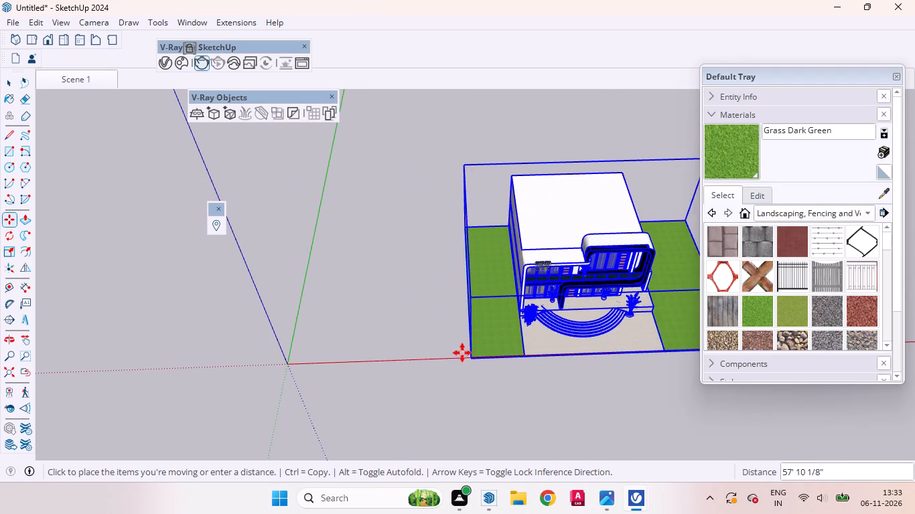
click(438, 354)
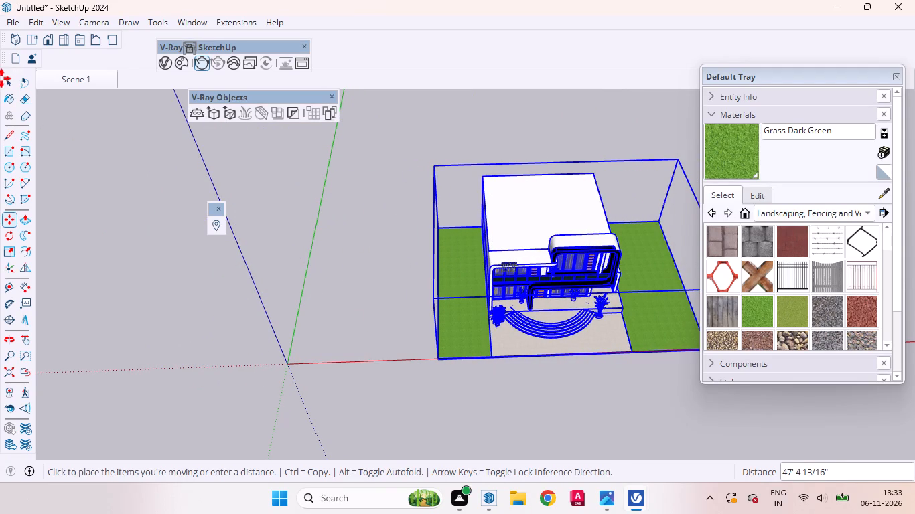
key(space)
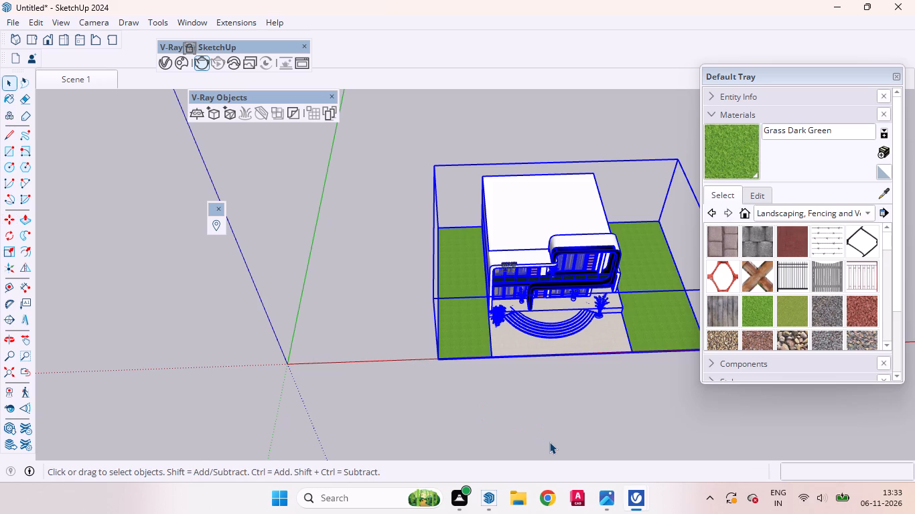
click(395, 264)
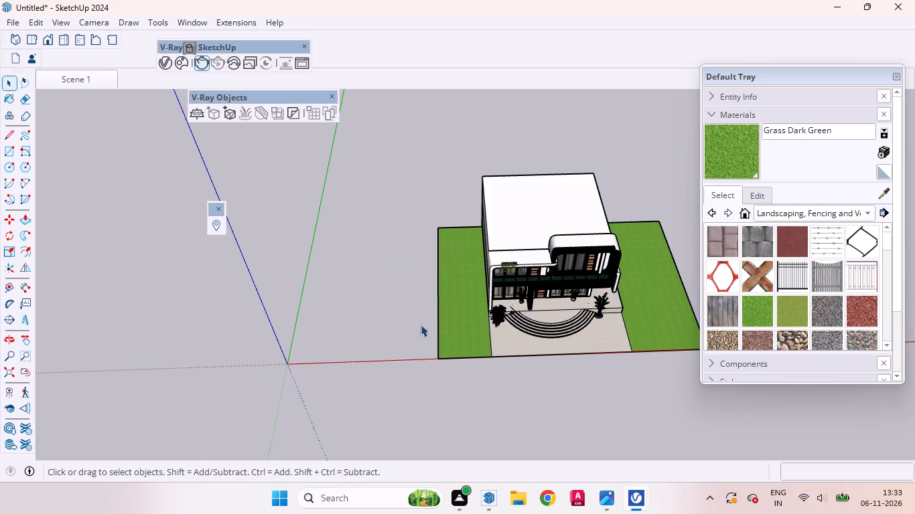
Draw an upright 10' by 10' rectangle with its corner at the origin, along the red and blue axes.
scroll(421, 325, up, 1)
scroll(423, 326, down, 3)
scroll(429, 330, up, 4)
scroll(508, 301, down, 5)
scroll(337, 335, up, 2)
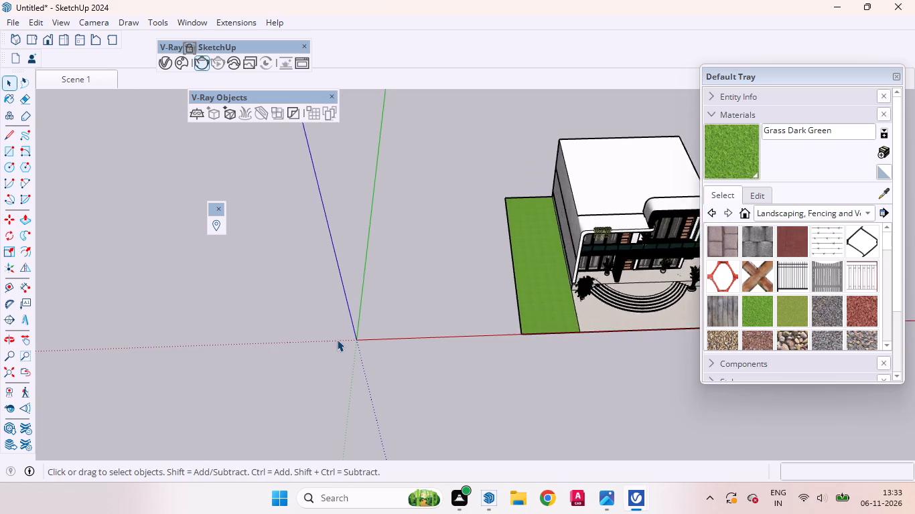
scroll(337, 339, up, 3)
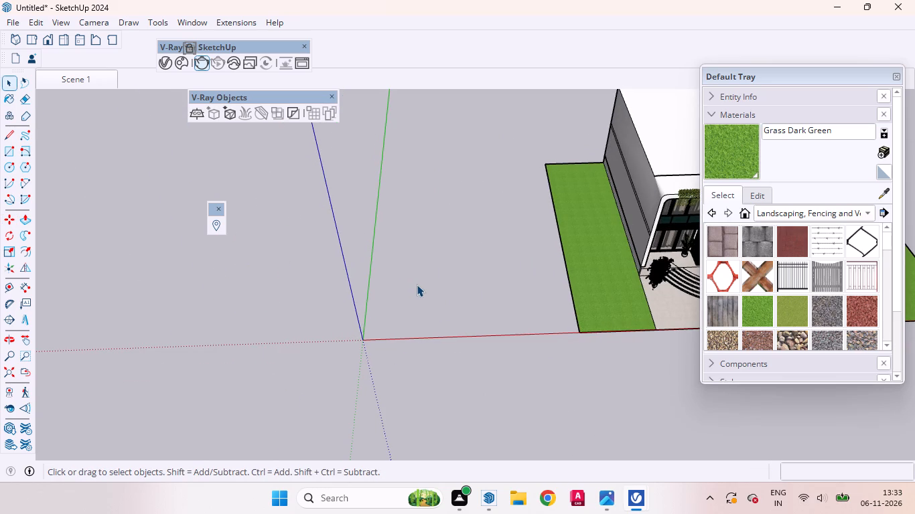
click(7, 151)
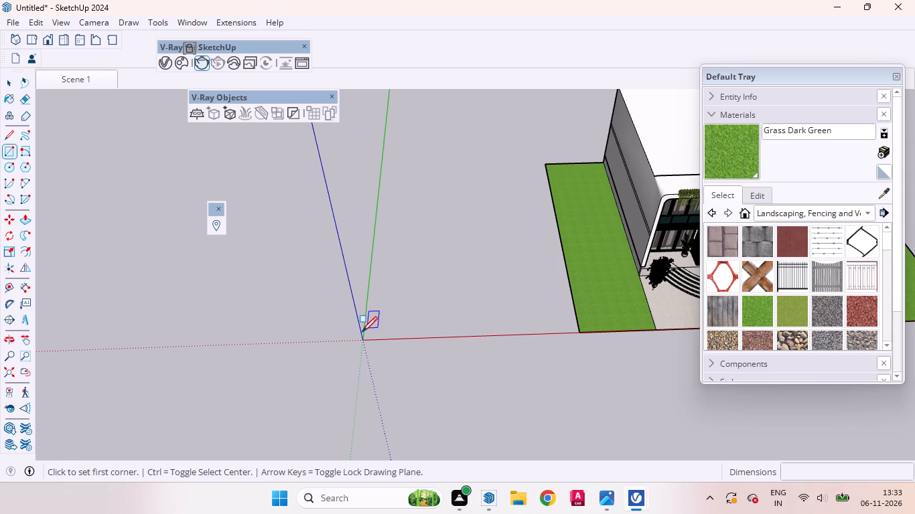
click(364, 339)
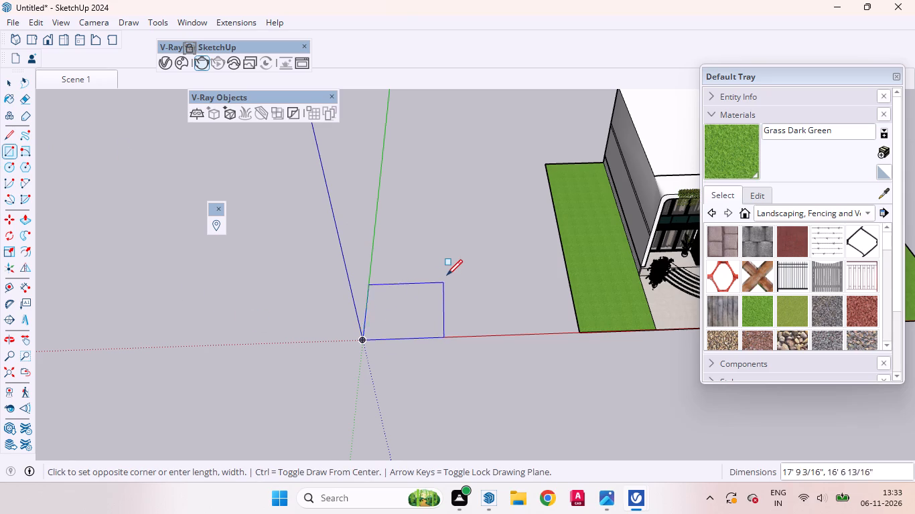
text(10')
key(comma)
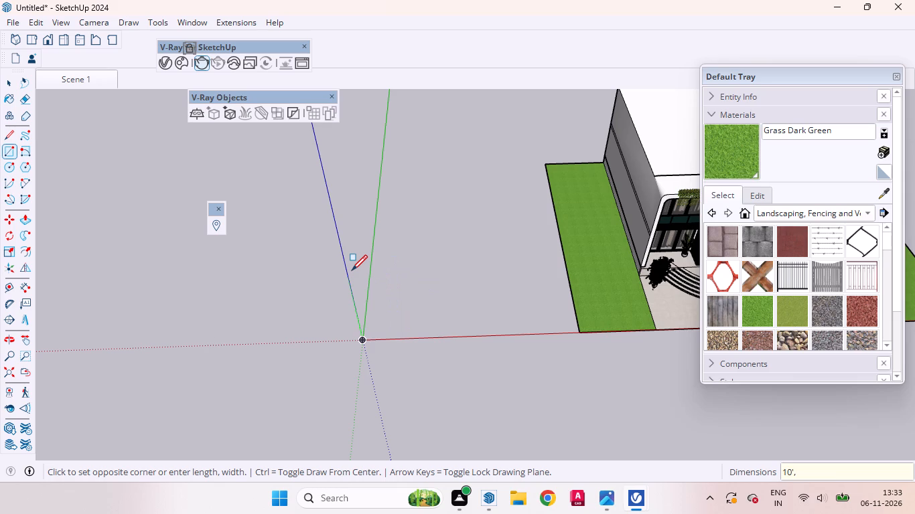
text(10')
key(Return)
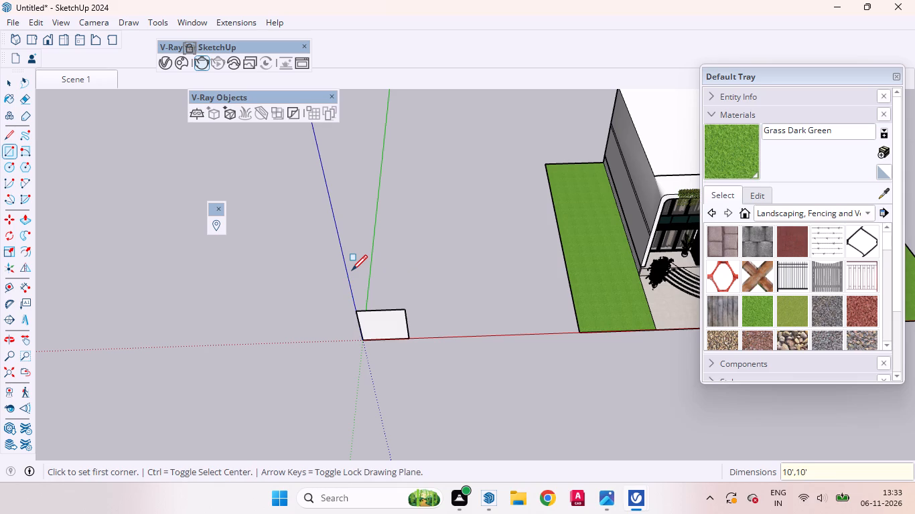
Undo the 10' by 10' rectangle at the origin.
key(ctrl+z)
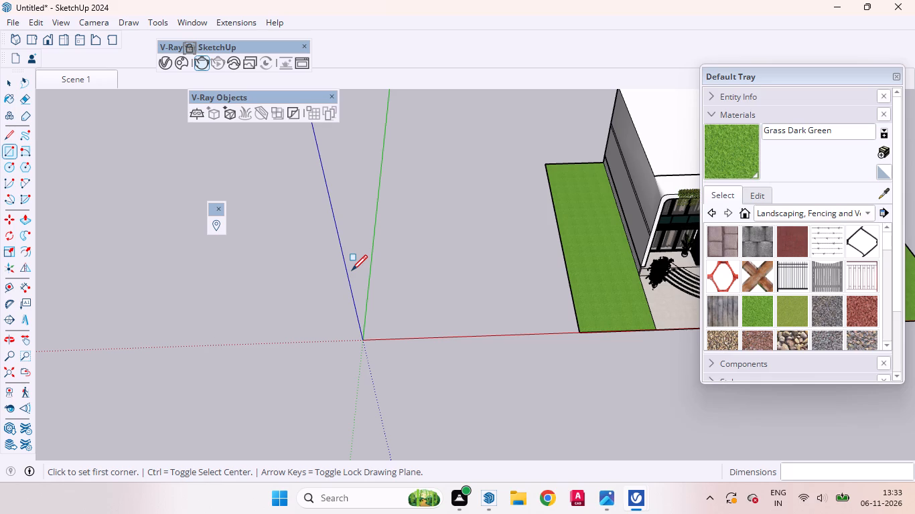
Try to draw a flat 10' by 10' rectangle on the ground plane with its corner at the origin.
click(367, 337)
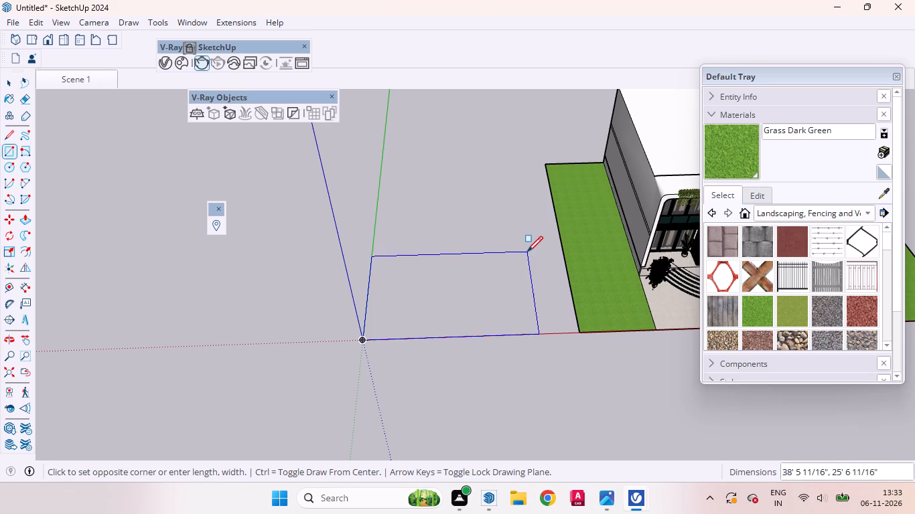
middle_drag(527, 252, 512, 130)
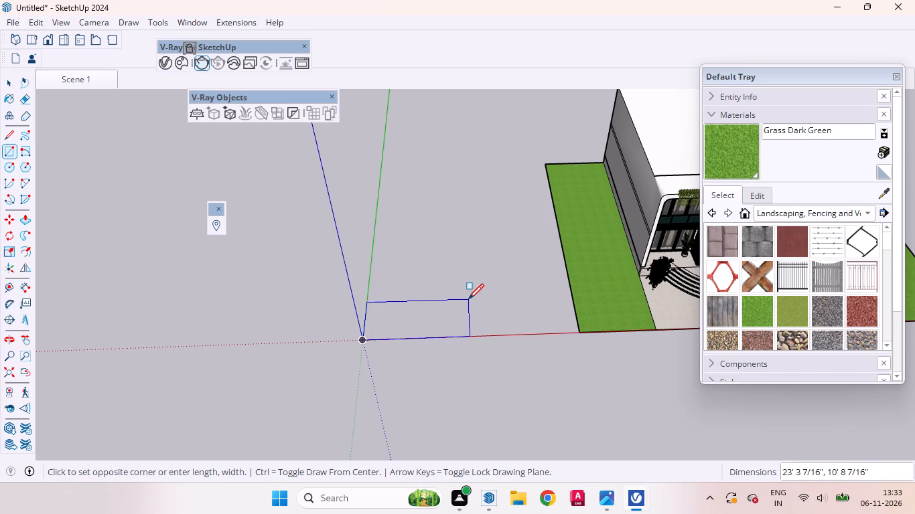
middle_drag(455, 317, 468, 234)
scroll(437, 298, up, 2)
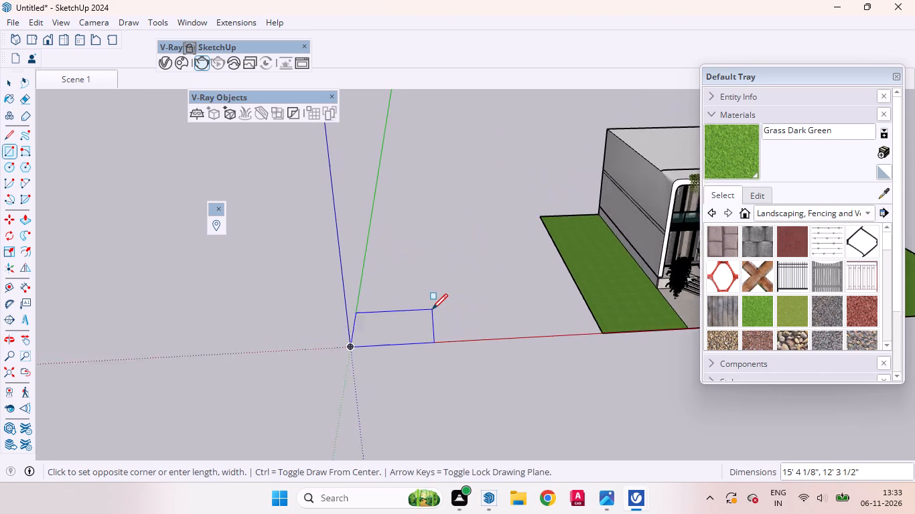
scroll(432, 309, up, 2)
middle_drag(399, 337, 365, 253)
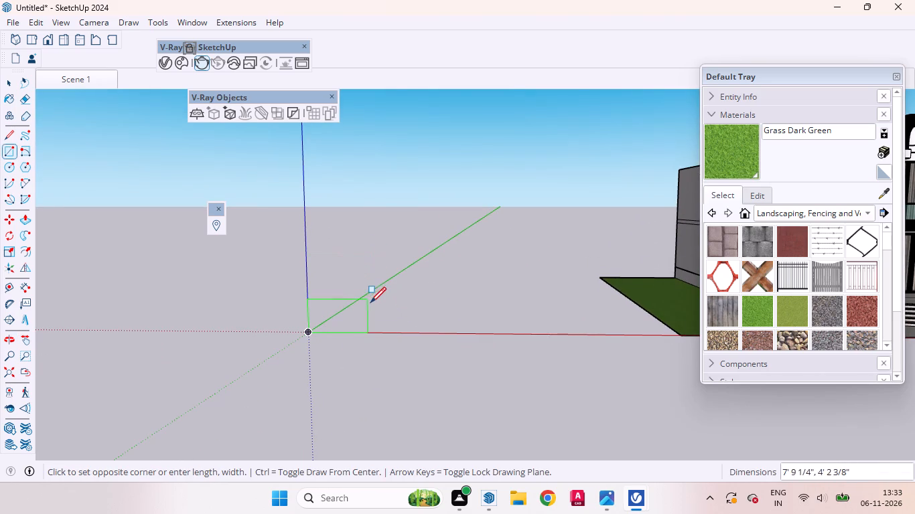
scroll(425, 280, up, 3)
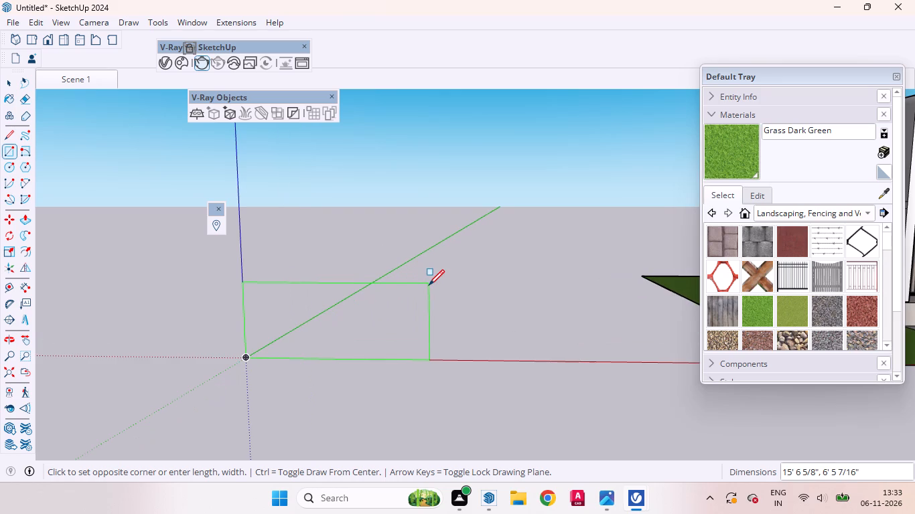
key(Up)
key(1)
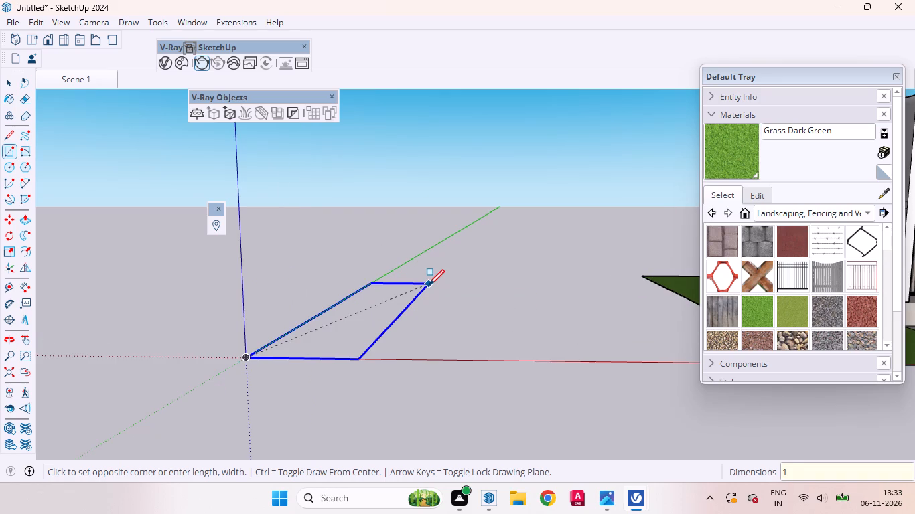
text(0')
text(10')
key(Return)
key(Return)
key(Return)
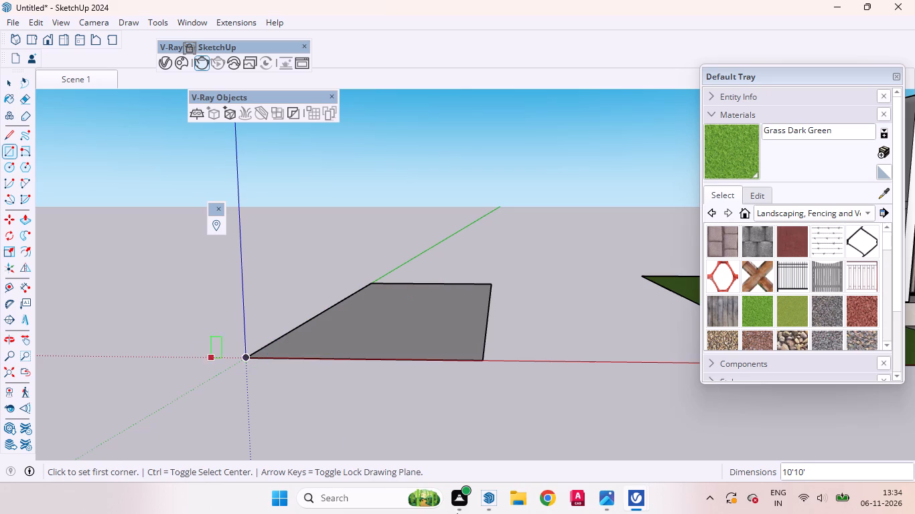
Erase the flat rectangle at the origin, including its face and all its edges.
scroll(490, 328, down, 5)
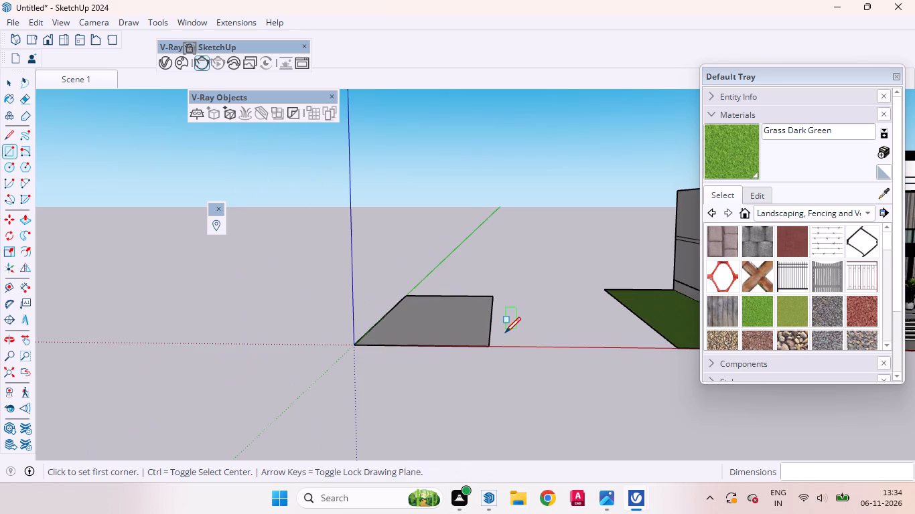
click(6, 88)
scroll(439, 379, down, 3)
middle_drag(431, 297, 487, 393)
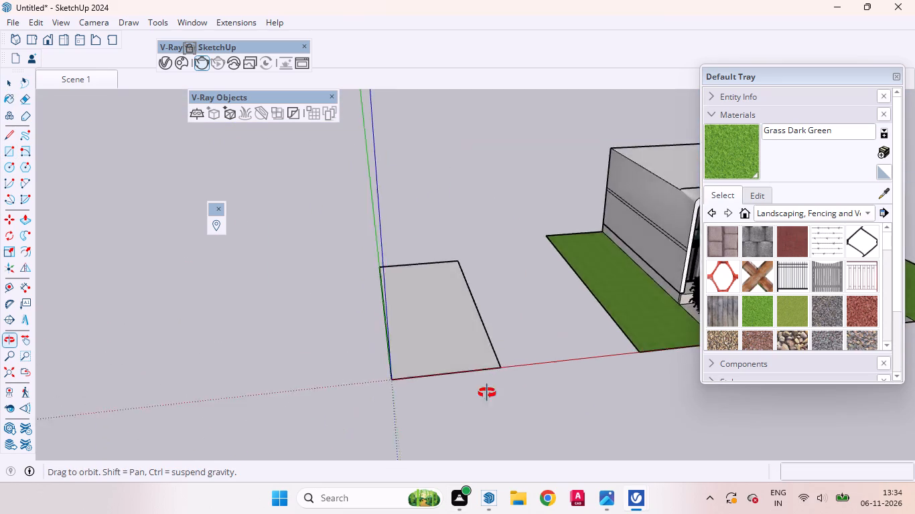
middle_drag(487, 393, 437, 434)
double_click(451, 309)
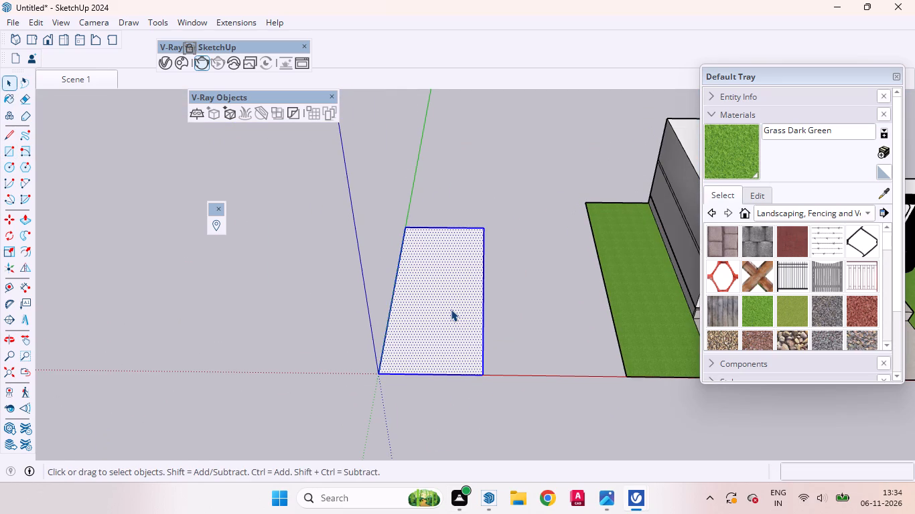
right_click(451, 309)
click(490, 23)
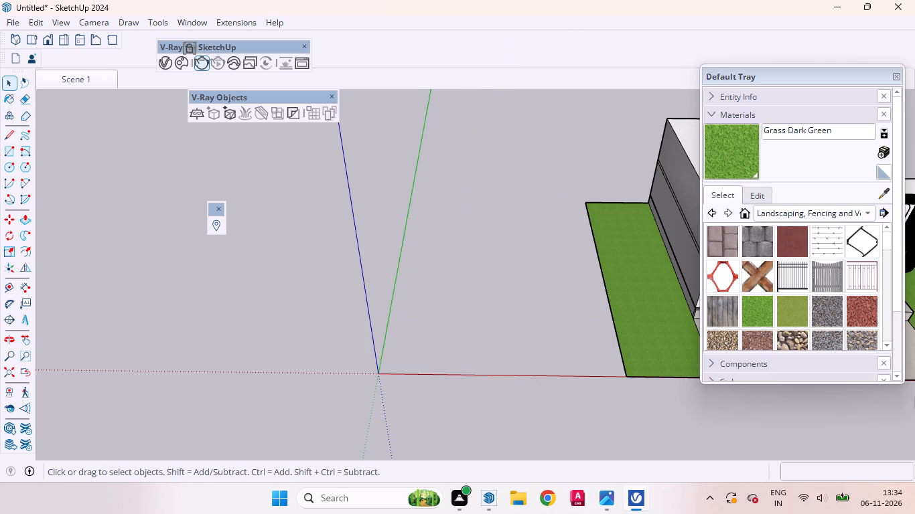
Examine the moved house's front facade from a low viewpoint.
scroll(563, 336, down, 10)
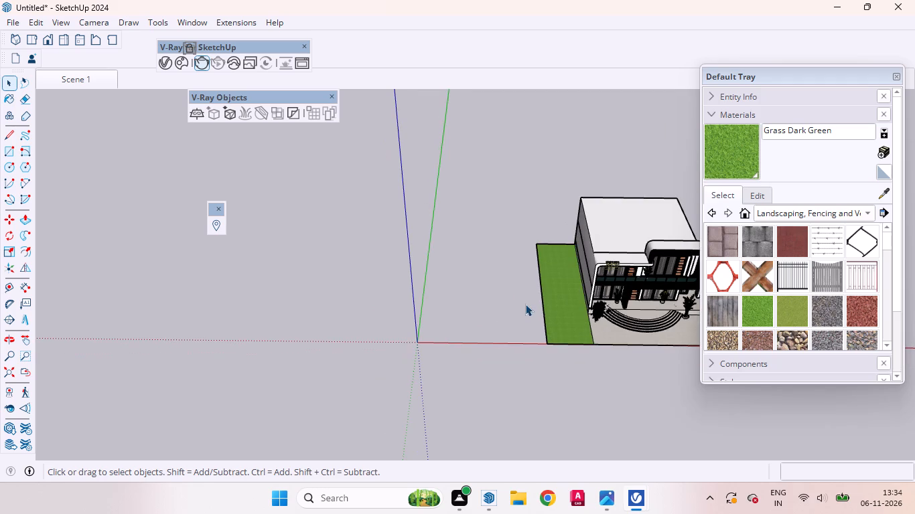
middle_drag(525, 304, 472, 222)
scroll(620, 246, up, 6)
scroll(683, 295, down, 1)
scroll(683, 296, up, 6)
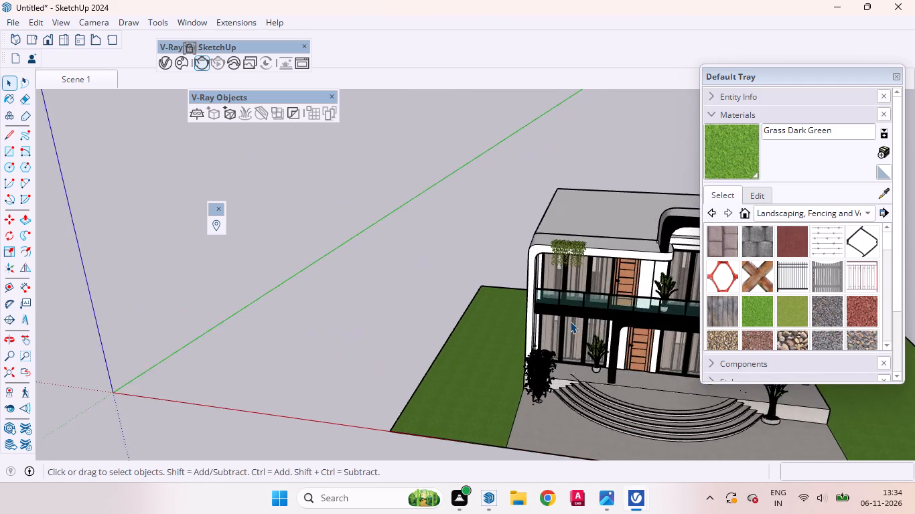
scroll(570, 321, up, 3)
scroll(552, 321, down, 8)
middle_drag(569, 363, 553, 261)
scroll(626, 252, up, 4)
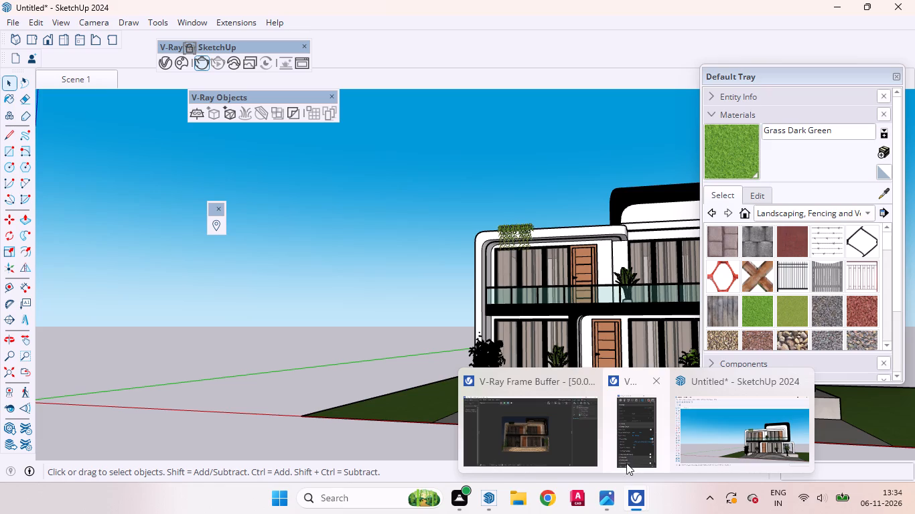
Check the V-Ray render of the house front, examining it up close and whole, and return to the model.
click(543, 427)
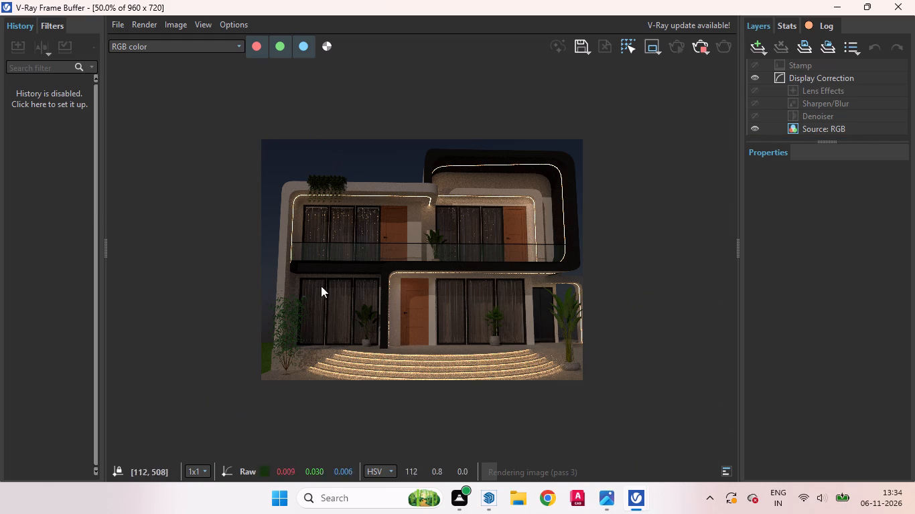
scroll(474, 327, up, 2)
scroll(411, 336, down, 1)
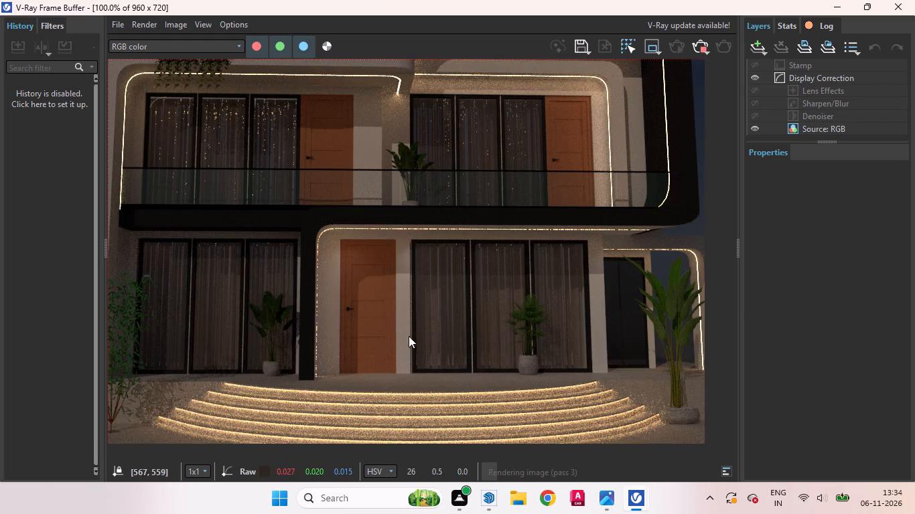
scroll(328, 318, down, 1)
middle_drag(310, 320, 340, 338)
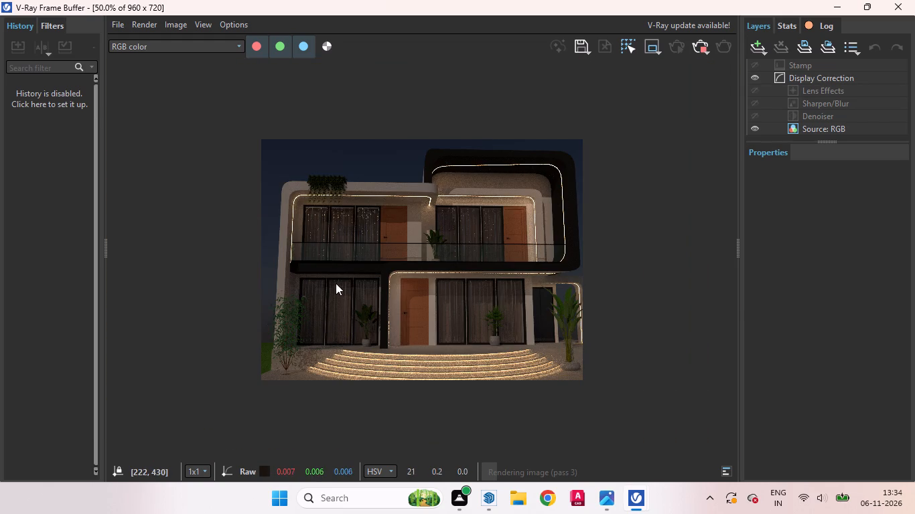
click(826, 9)
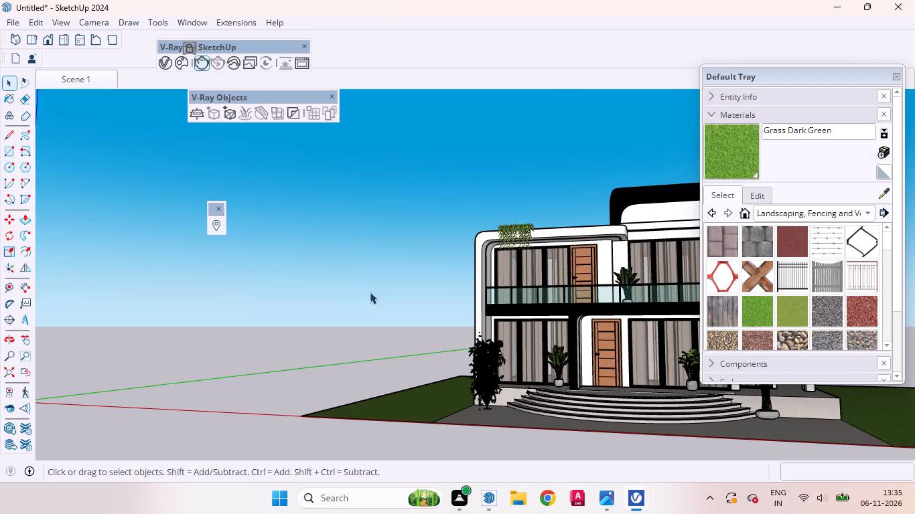
Draw a flat 10' by 10' square on the ground plane with its corner at the origin.
scroll(370, 292, down, 4)
middle_drag(349, 331, 479, 390)
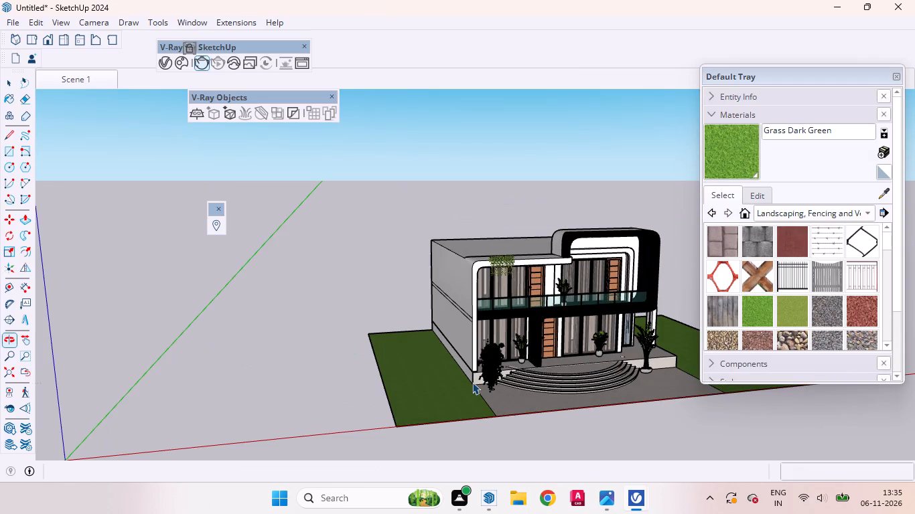
scroll(450, 369, down, 8)
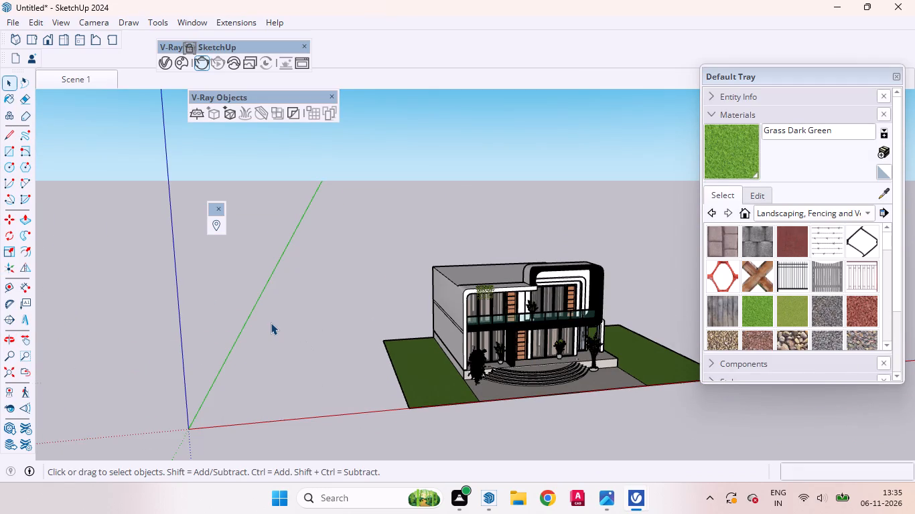
key(r)
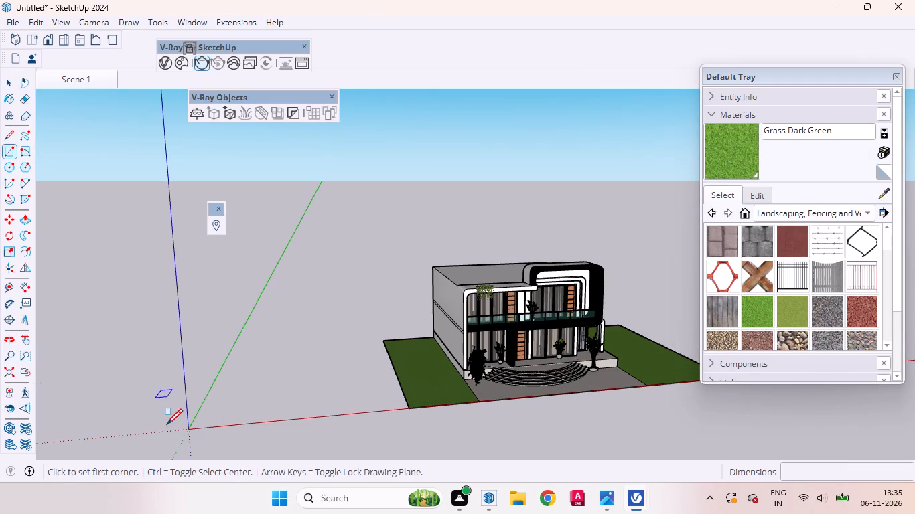
click(189, 430)
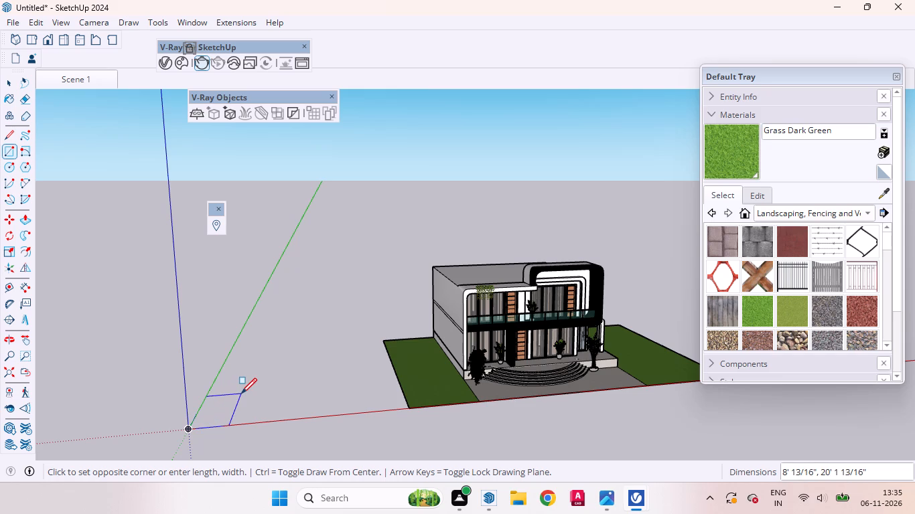
key(1)
text(0')
text(,1)
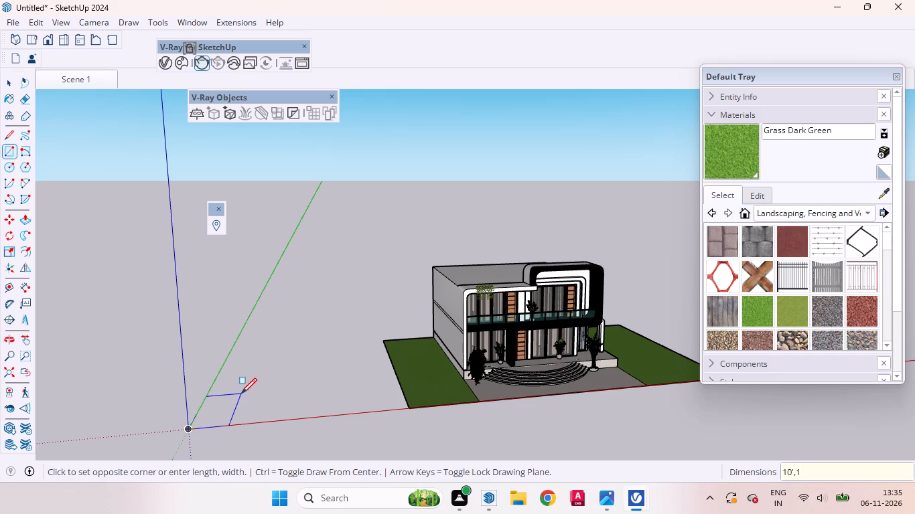
text(0')
key(Return)
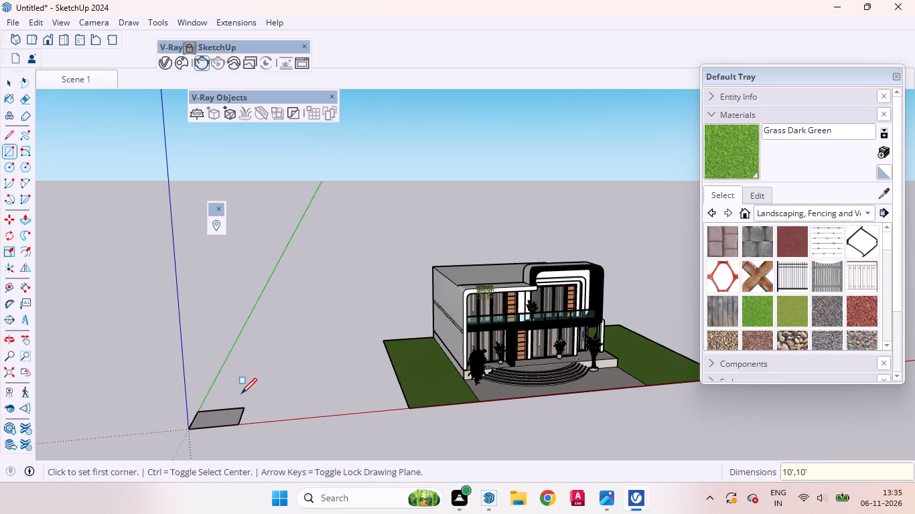
key(space)
Extrude the 10' by 10' square at the origin upward by 6" with Push/Pull to form a slab.
scroll(230, 404, up, 5)
scroll(330, 310, down, 4)
middle_drag(278, 364, 274, 392)
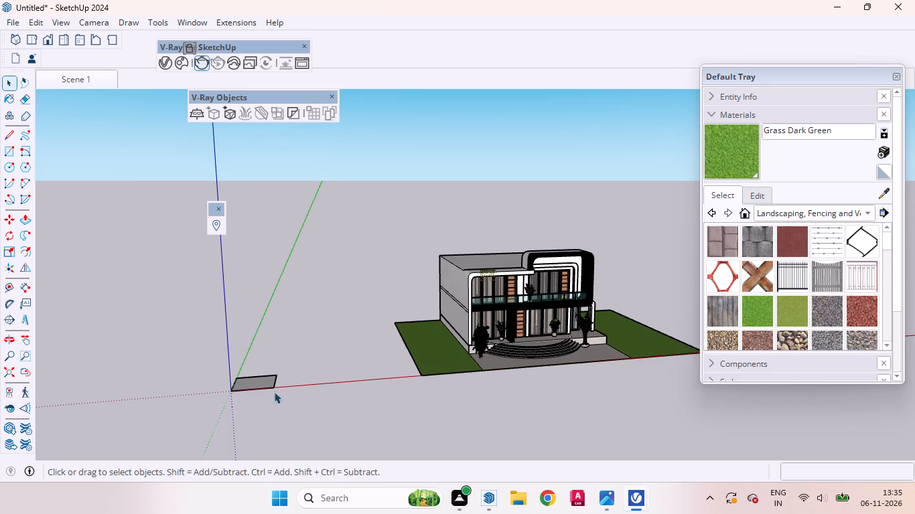
middle_drag(274, 392, 265, 480)
scroll(267, 350, up, 8)
scroll(334, 264, down, 5)
middle_drag(318, 355, 249, 355)
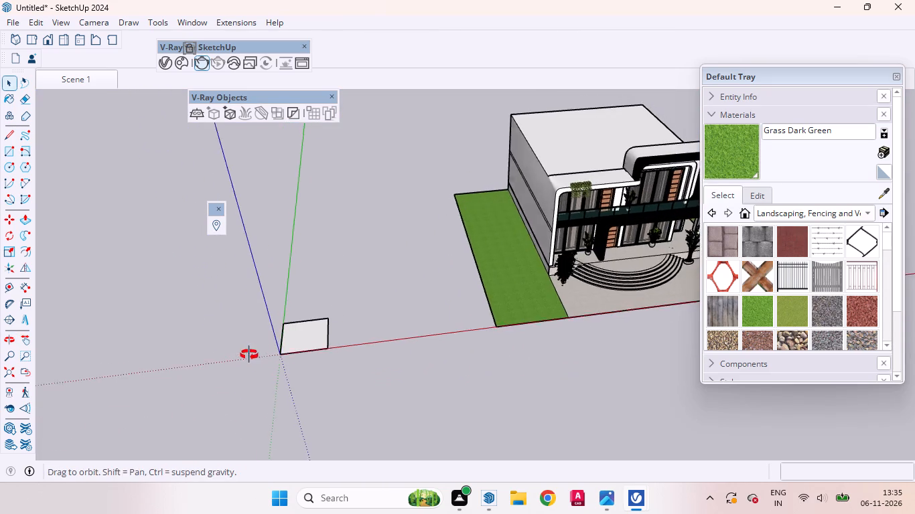
middle_drag(249, 355, 244, 353)
scroll(298, 297, up, 8)
click(314, 308)
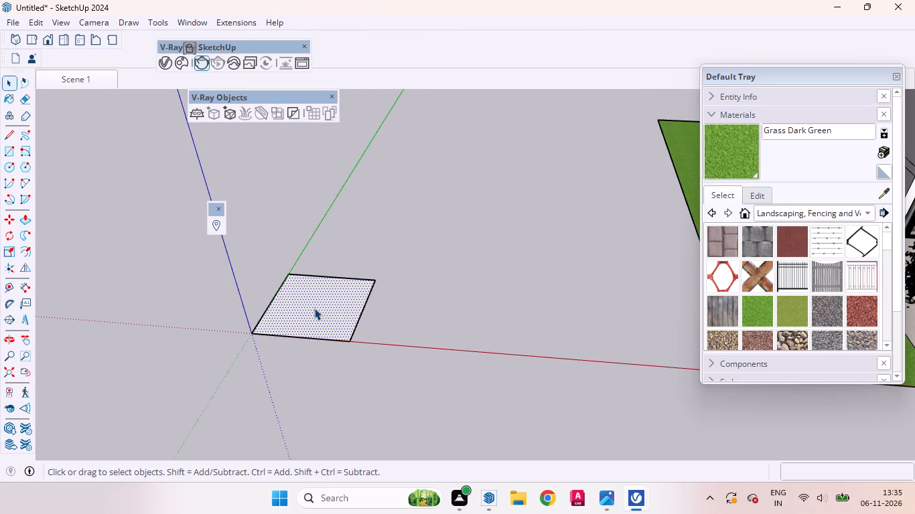
key(p)
key(p)
key(p)
key(p)
click(9, 81)
scroll(330, 317, up, 10)
key(p)
drag(337, 321, 336, 312)
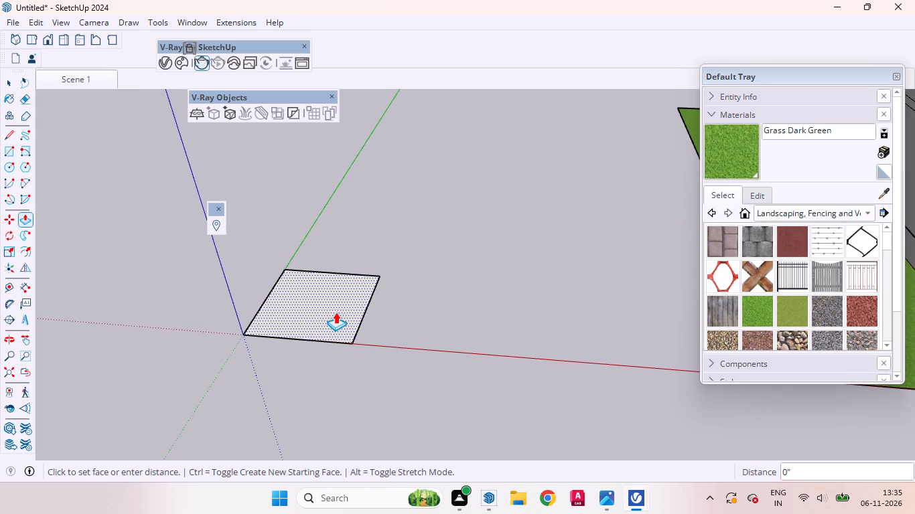
drag(336, 312, 352, 232)
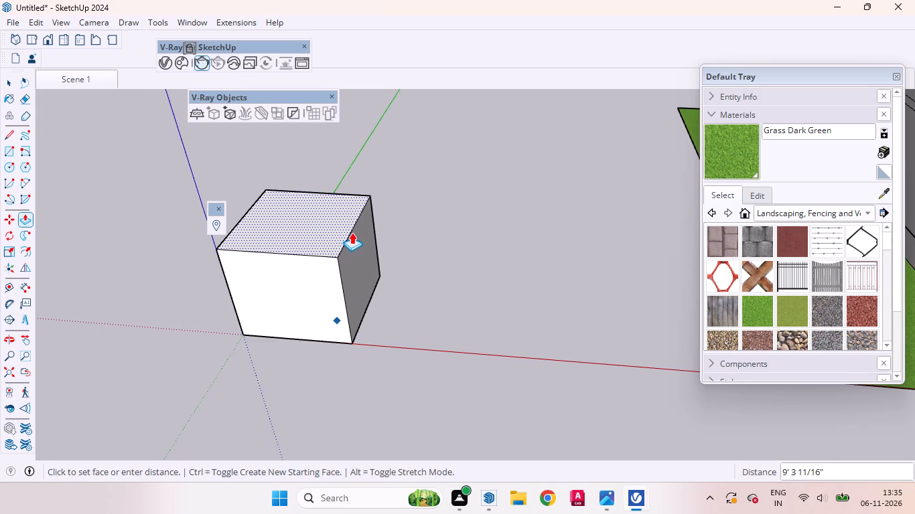
drag(352, 232, 352, 234)
key(6)
key(Return)
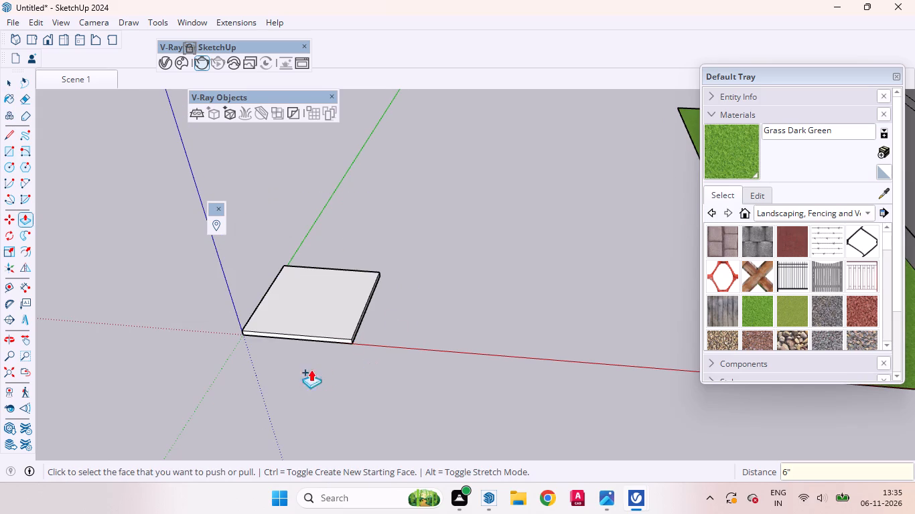
click(11, 83)
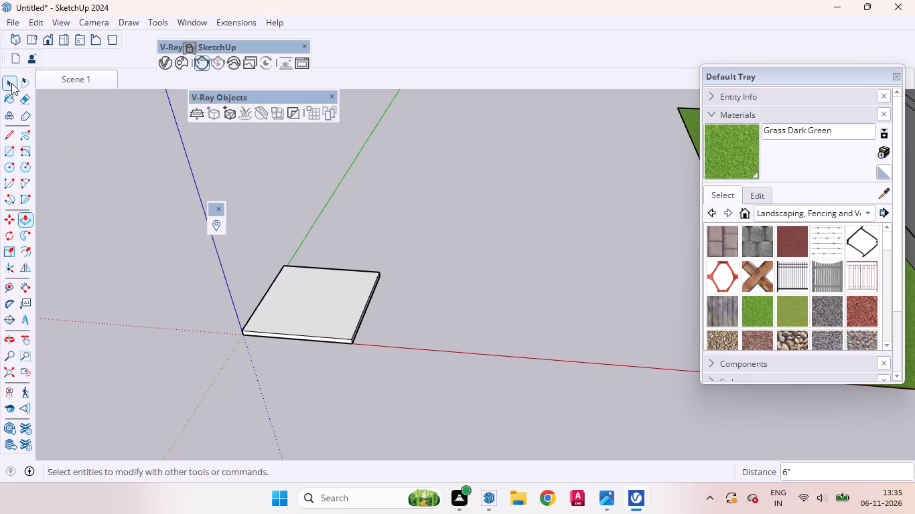
Make a group from the whole slab at the origin, including all its faces and edges.
scroll(323, 179, down, 2)
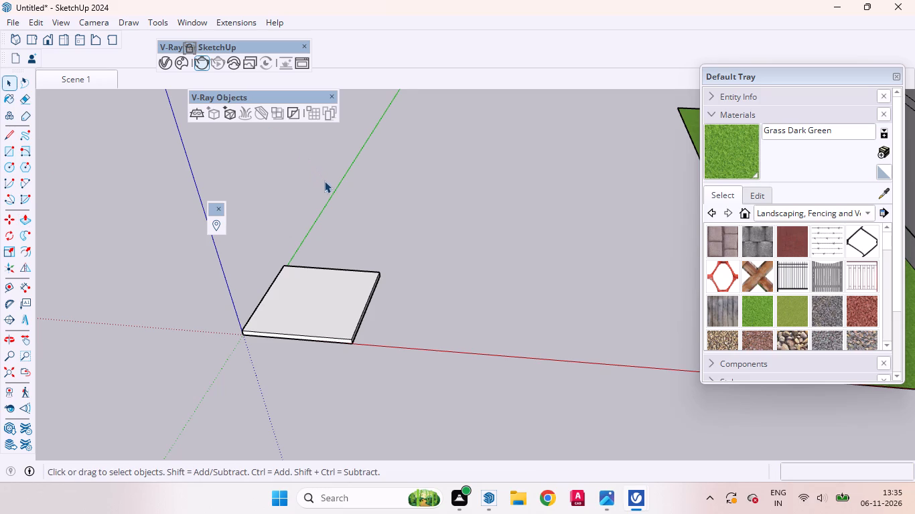
scroll(324, 181, down, 2)
click(413, 265)
click(332, 276)
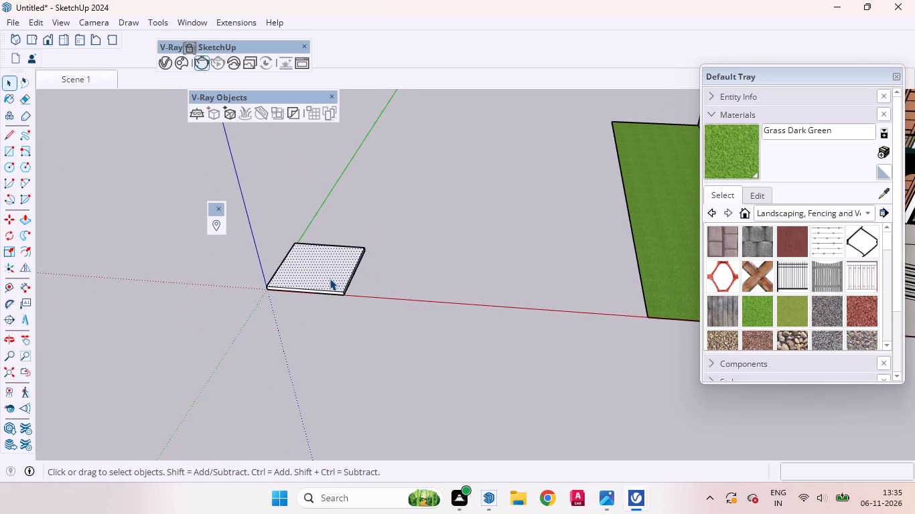
triple_click(330, 276)
click(330, 276)
right_click(331, 275)
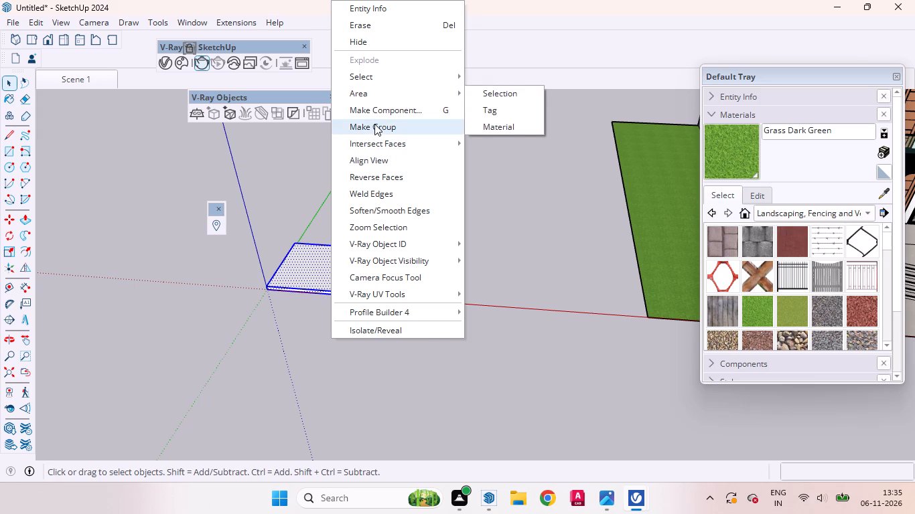
click(374, 124)
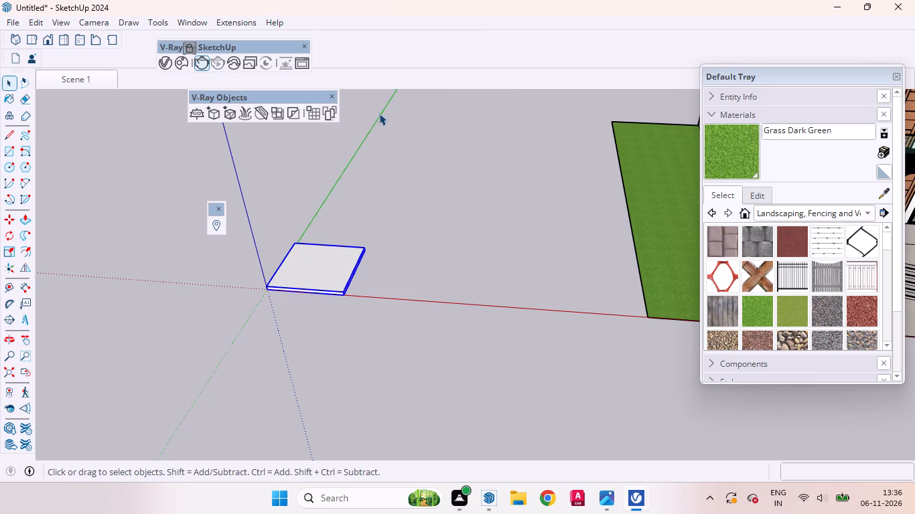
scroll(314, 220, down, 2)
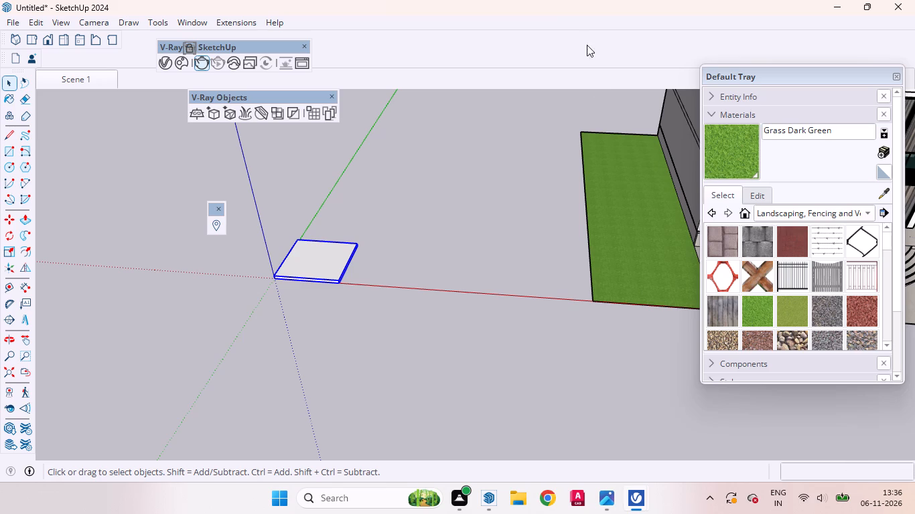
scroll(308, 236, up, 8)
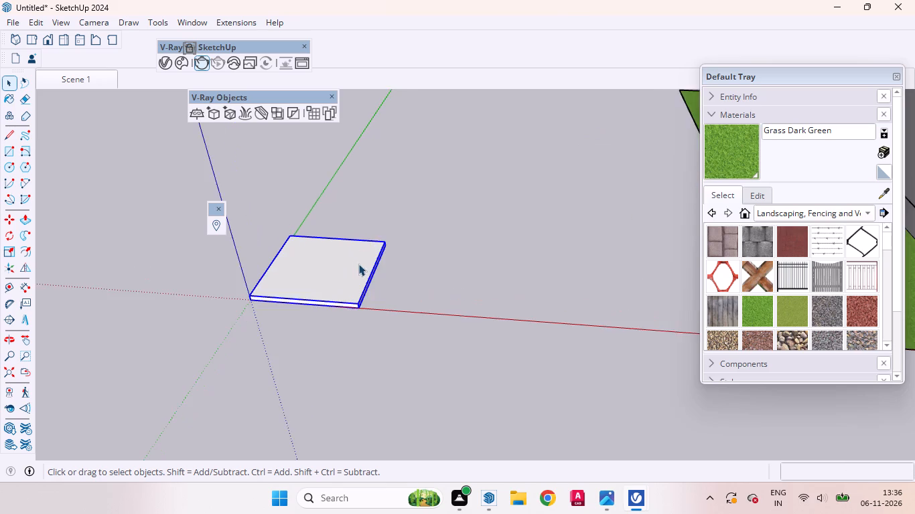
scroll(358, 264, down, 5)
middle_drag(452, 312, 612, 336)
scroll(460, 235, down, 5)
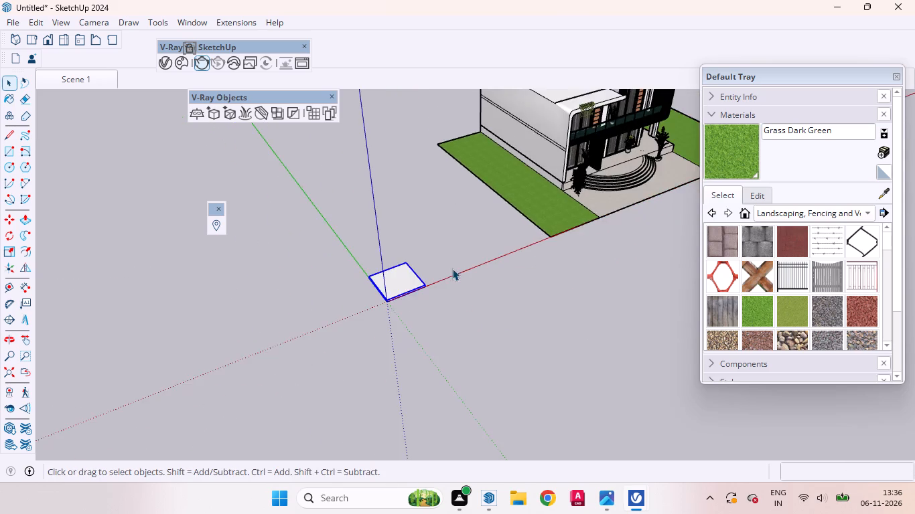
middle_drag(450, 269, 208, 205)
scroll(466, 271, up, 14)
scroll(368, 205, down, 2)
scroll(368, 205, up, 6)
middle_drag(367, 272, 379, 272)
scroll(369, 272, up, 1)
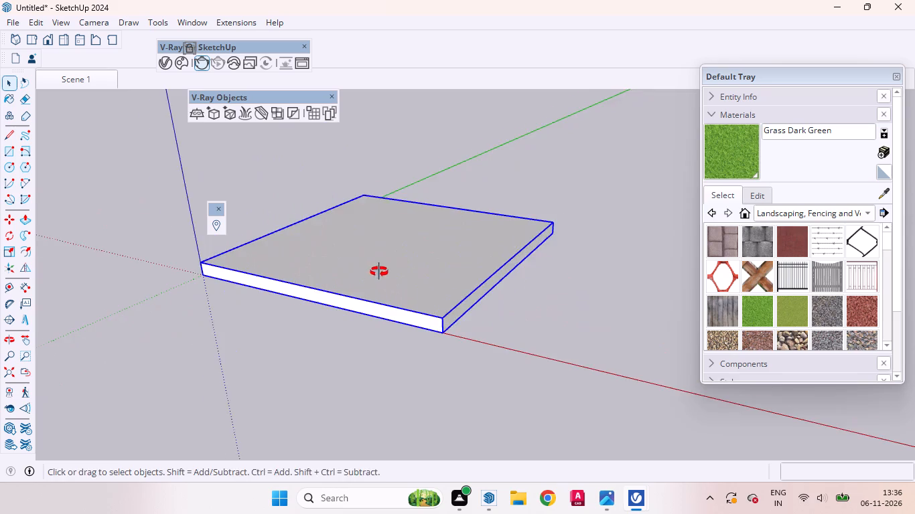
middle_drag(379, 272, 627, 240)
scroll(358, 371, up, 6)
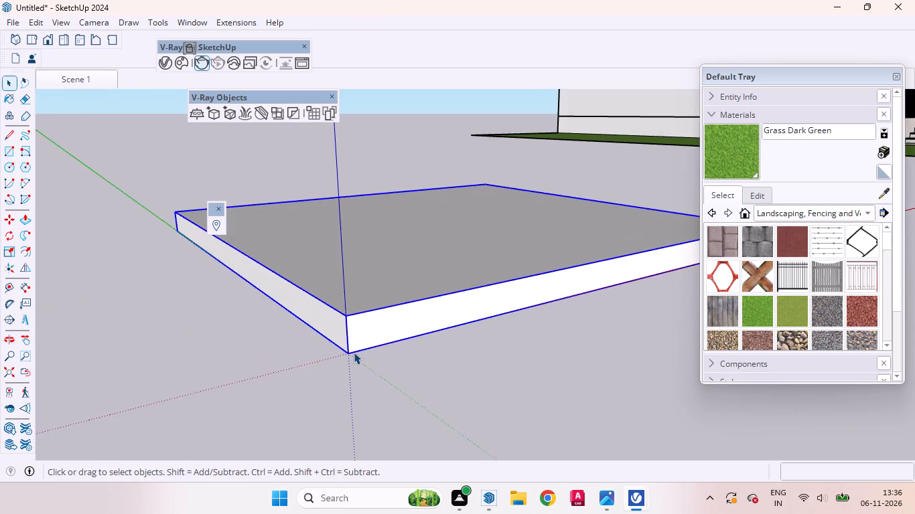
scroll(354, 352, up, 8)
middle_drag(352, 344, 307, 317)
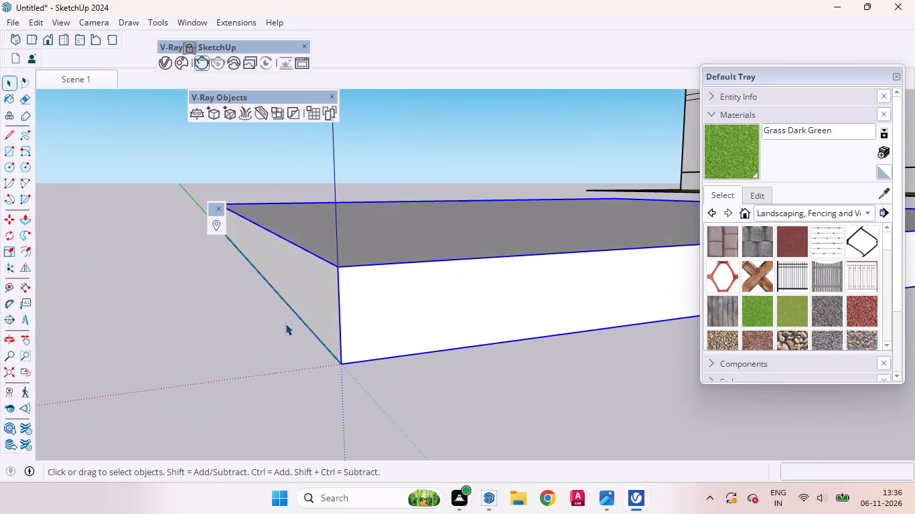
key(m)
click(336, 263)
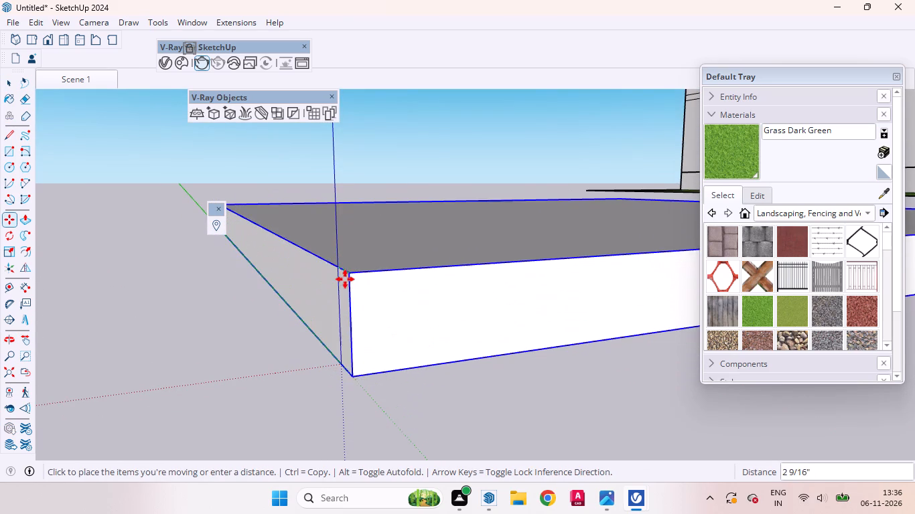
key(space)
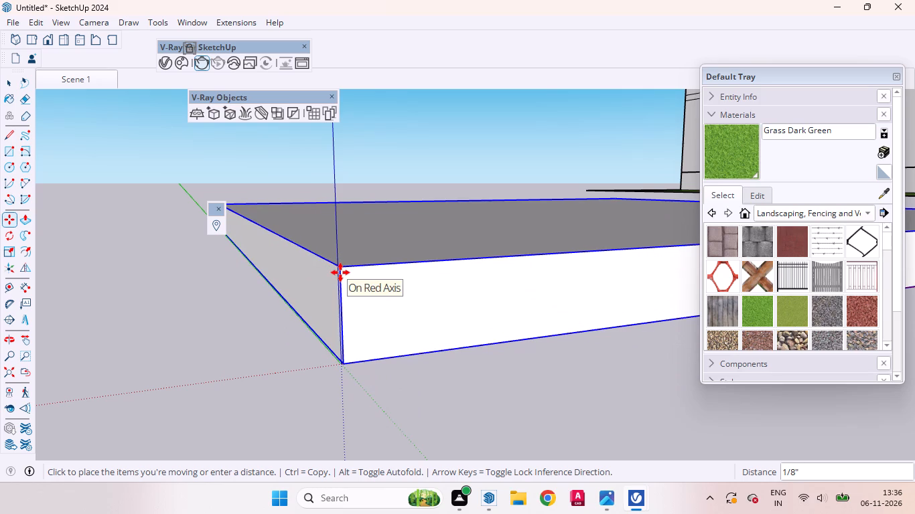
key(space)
Place a guide line on the slab's top, 24" in from the far edge that runs parallel to the red axis.
scroll(358, 296, down, 4)
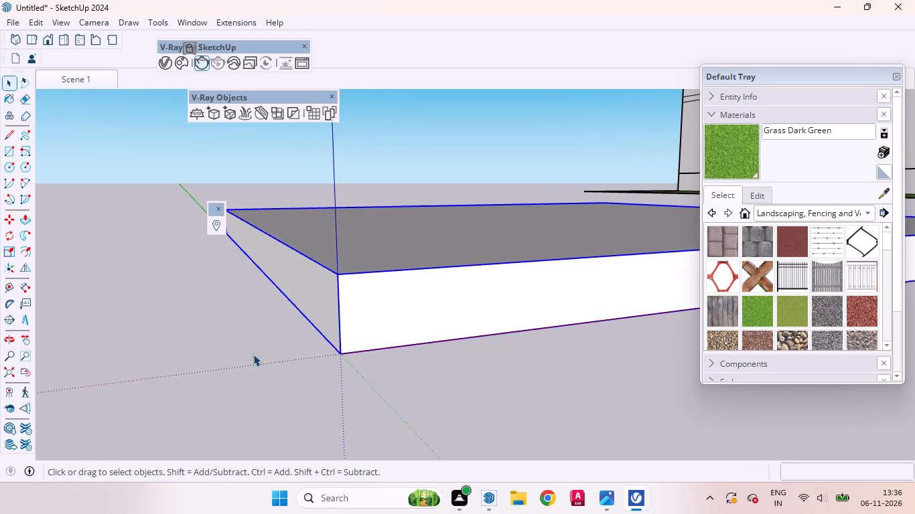
middle_drag(342, 249, 230, 436)
scroll(210, 329, down, 20)
scroll(210, 329, down, 4)
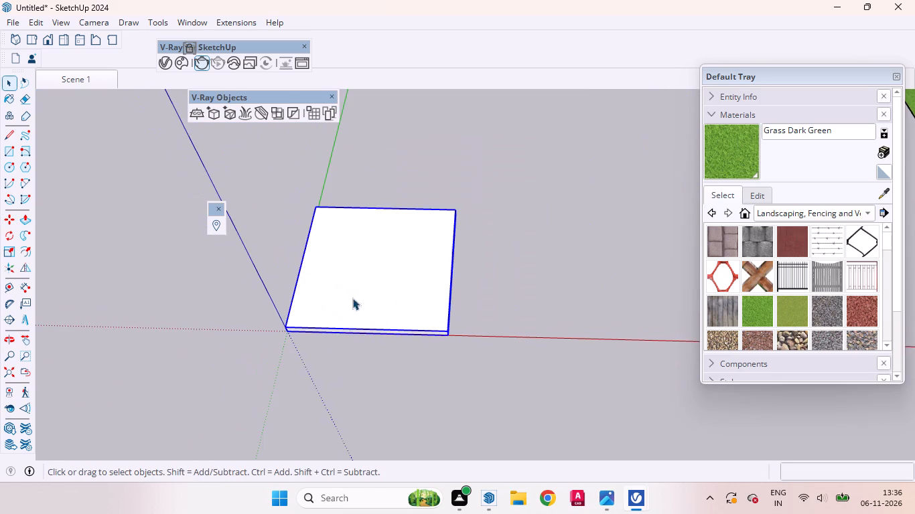
middle_drag(369, 265, 374, 301)
scroll(370, 217, up, 5)
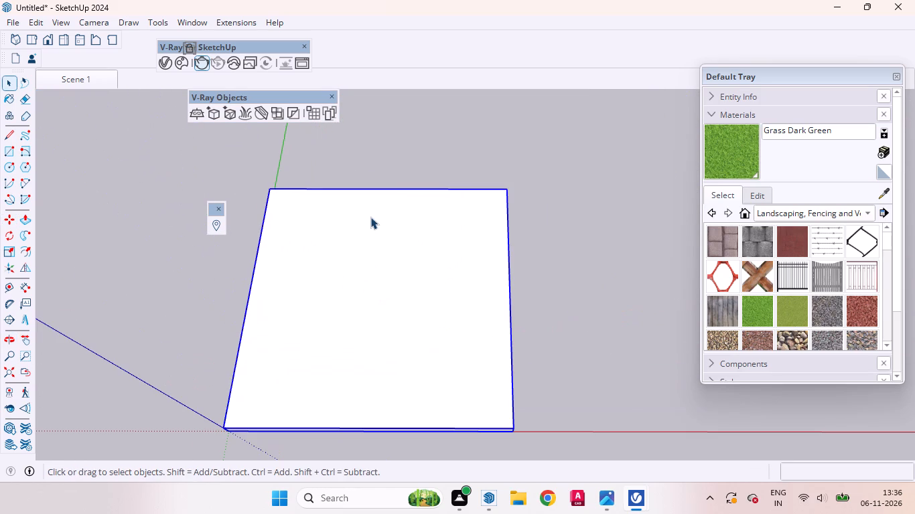
middle_drag(425, 175, 224, 180)
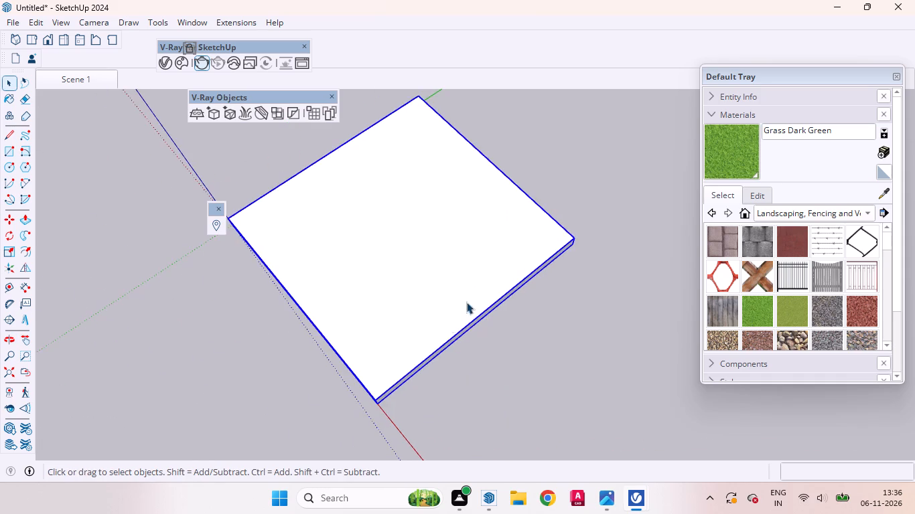
scroll(464, 305, down, 5)
scroll(497, 199, up, 5)
middle_drag(492, 201, 352, 185)
scroll(533, 208, up, 4)
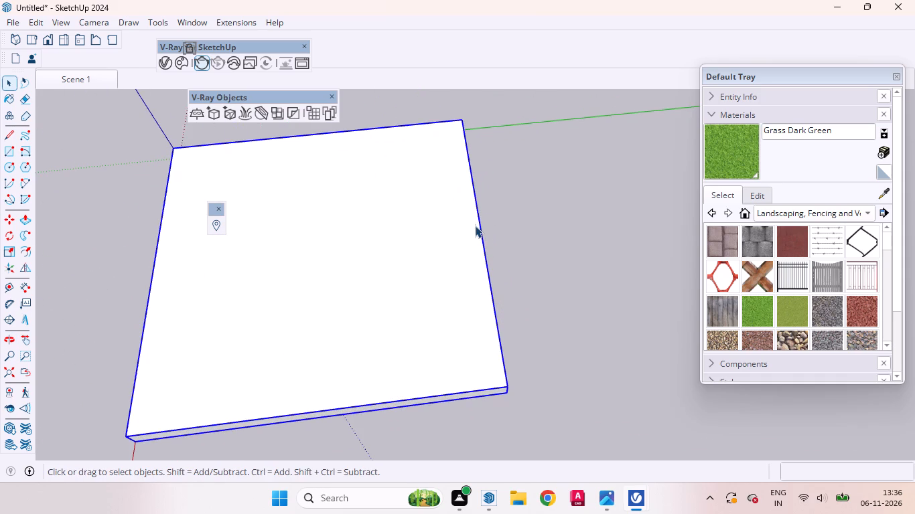
key(t)
click(477, 225)
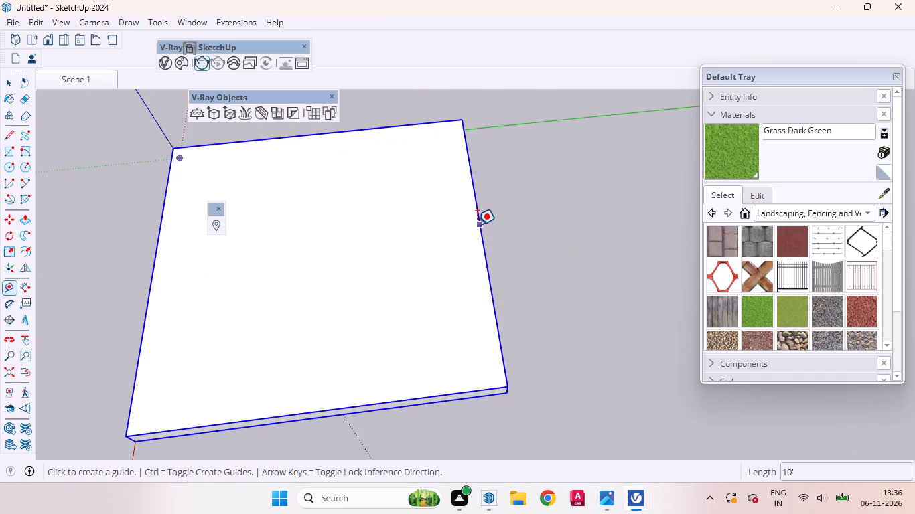
text(24)
key(Return)
key(space)
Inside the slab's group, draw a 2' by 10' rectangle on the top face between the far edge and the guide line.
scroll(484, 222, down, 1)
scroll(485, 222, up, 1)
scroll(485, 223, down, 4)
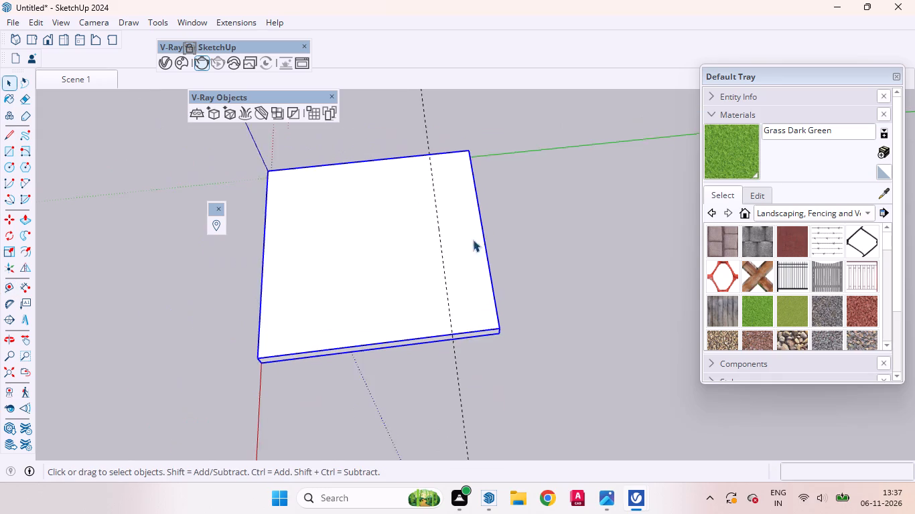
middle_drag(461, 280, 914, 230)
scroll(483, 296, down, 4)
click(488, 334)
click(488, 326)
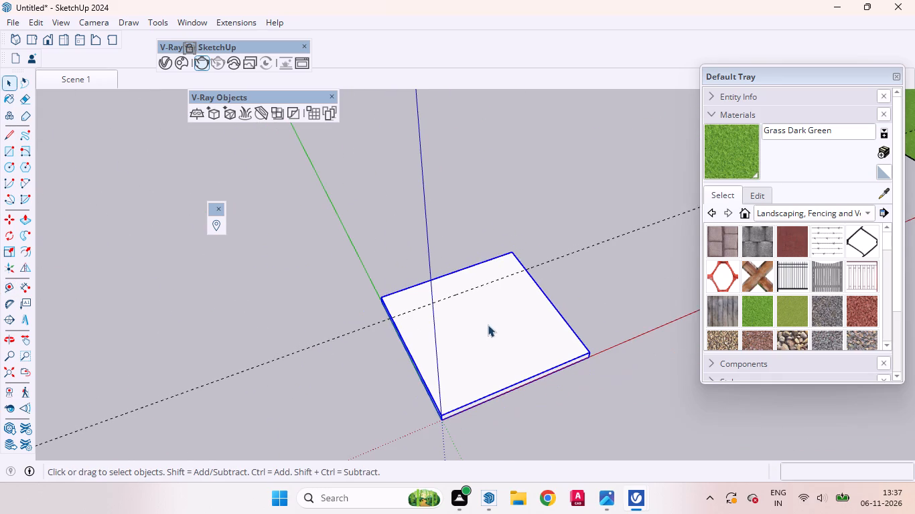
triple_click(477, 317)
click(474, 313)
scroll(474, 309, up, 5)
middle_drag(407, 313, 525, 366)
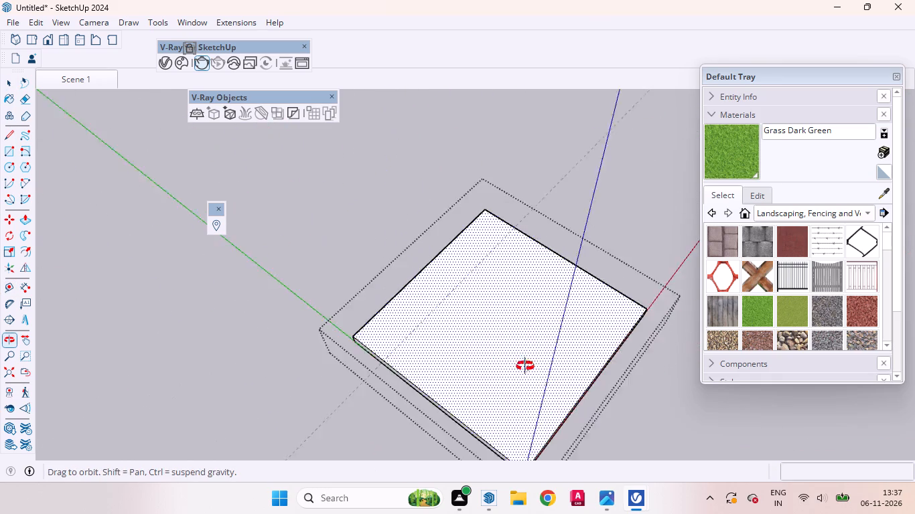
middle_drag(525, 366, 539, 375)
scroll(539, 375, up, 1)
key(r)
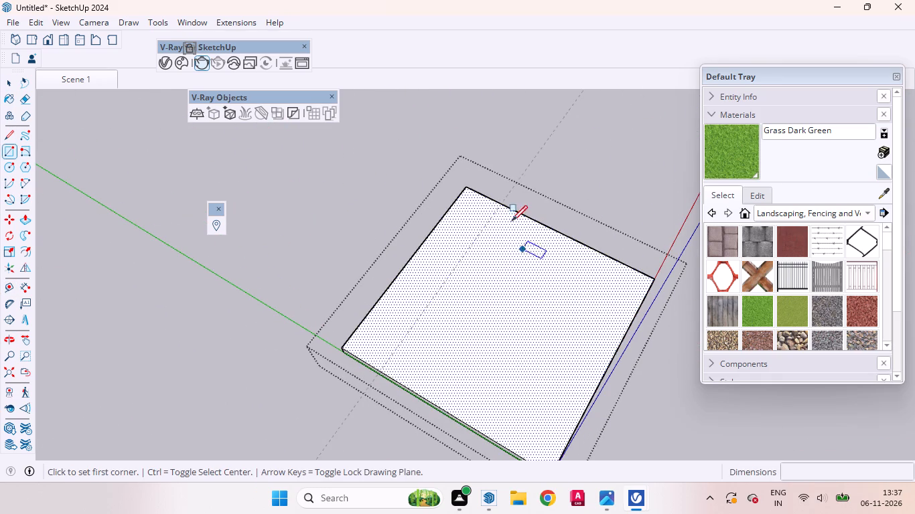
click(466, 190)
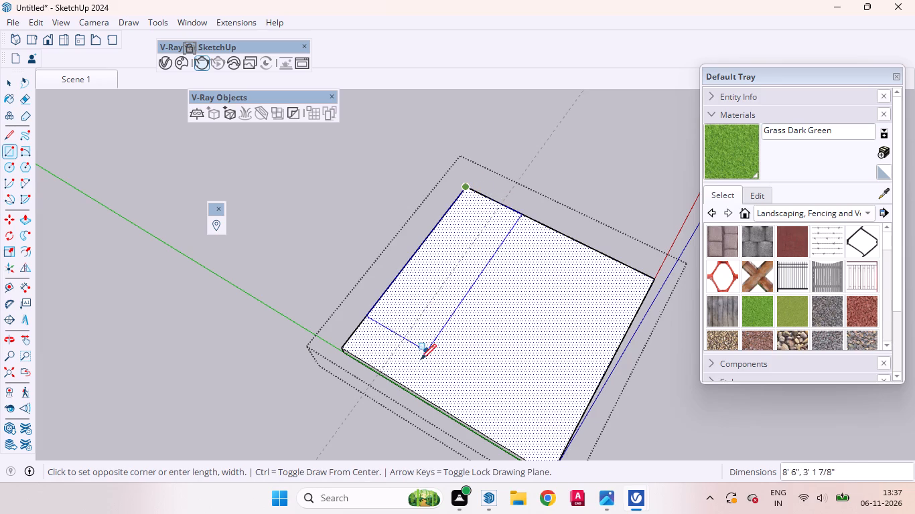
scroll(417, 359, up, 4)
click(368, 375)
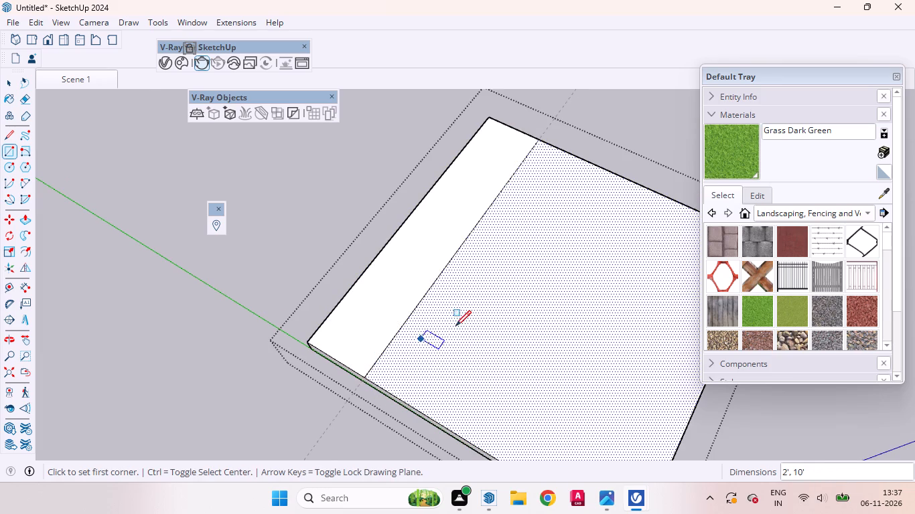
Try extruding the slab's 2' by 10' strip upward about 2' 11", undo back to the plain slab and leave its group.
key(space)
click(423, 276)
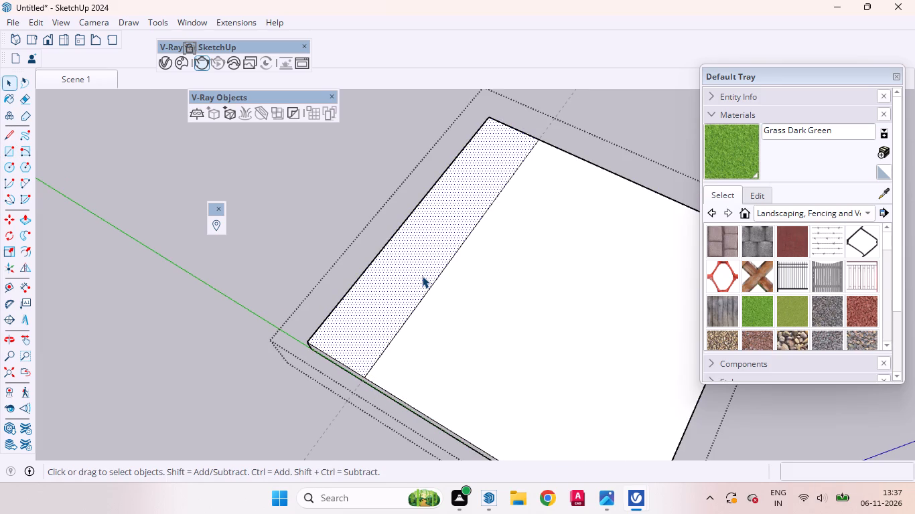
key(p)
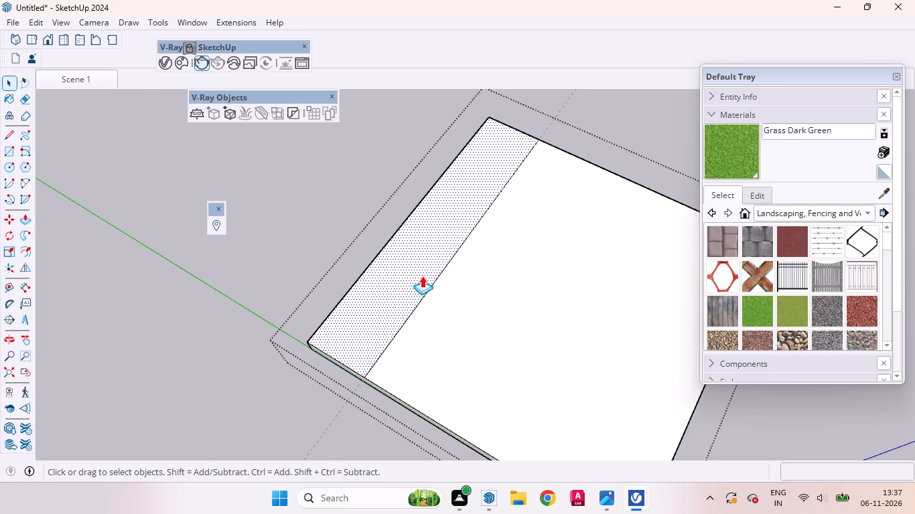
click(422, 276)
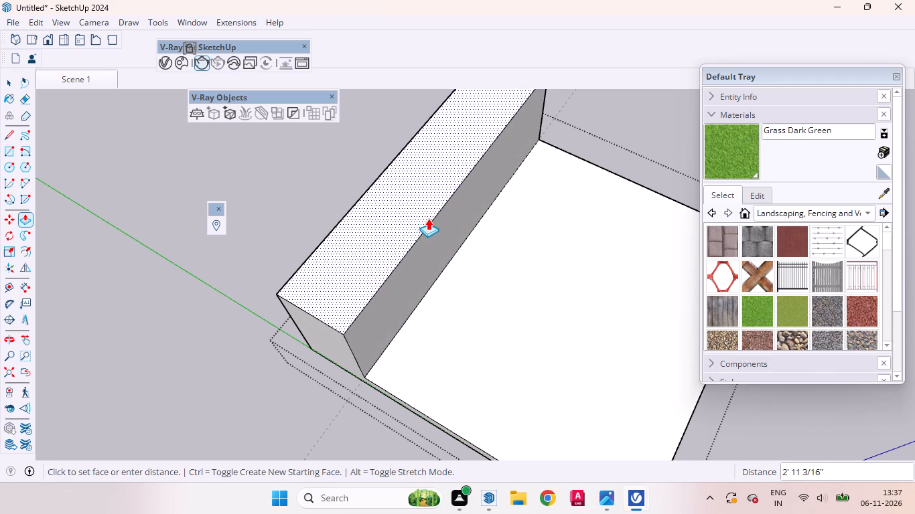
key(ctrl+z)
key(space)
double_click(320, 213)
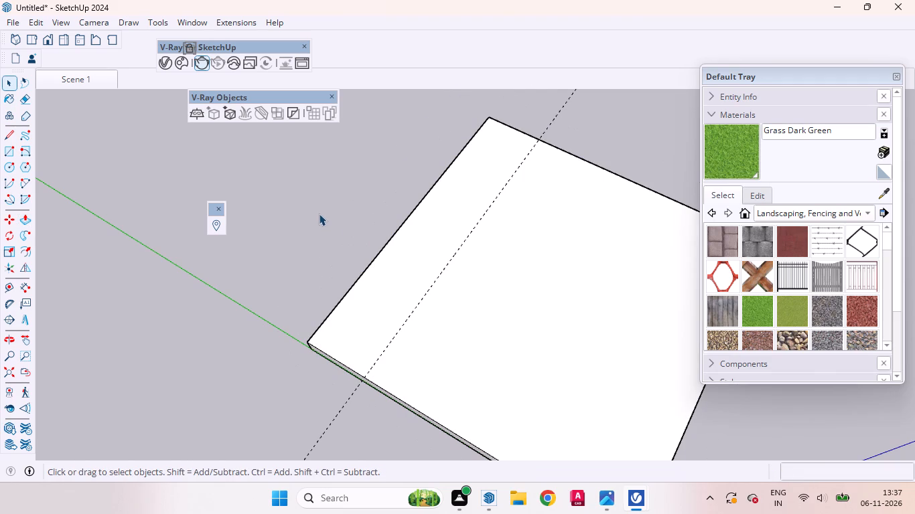
Start a new group and draw in it a 2' by 10' rectangle on the slab's top, between the far edge and the guide line.
right_click(319, 213)
click(354, 258)
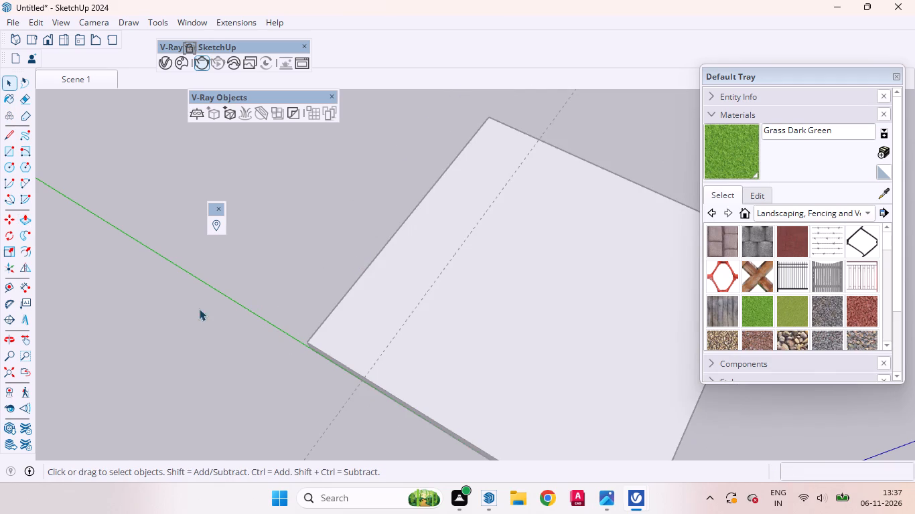
click(7, 153)
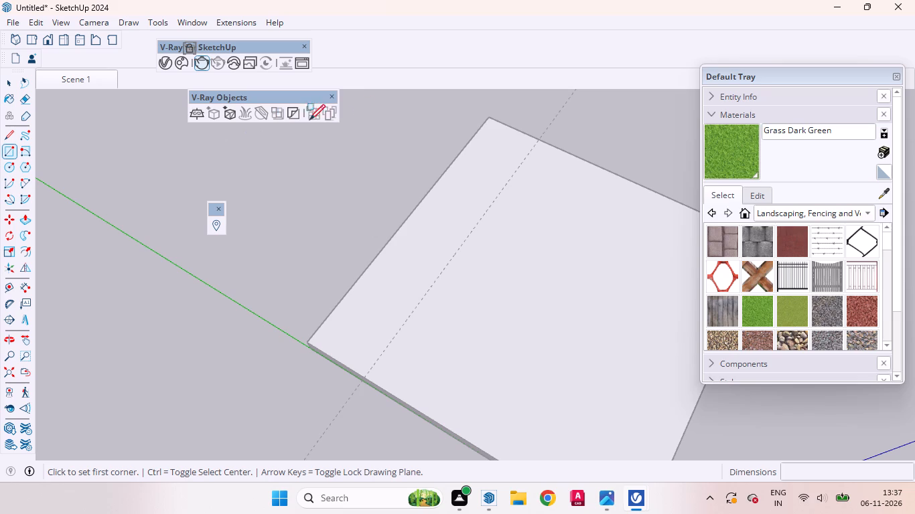
click(485, 118)
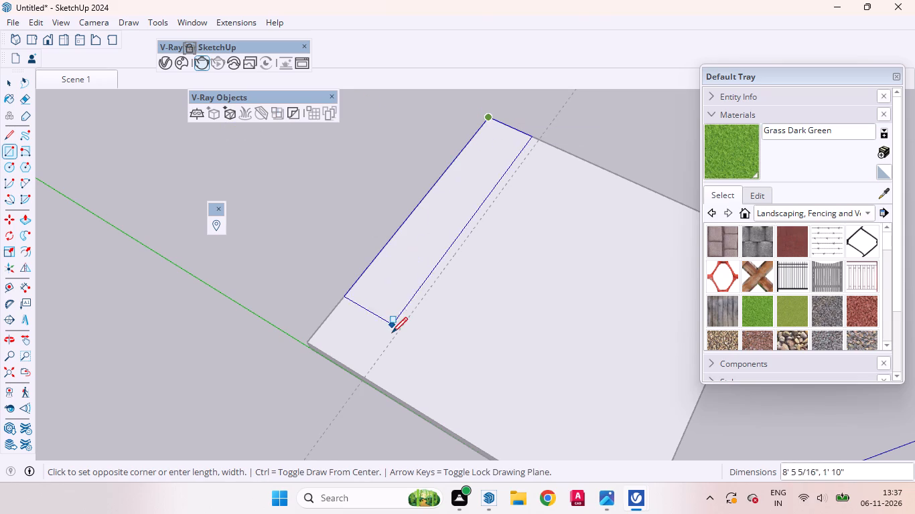
click(363, 376)
key(space)
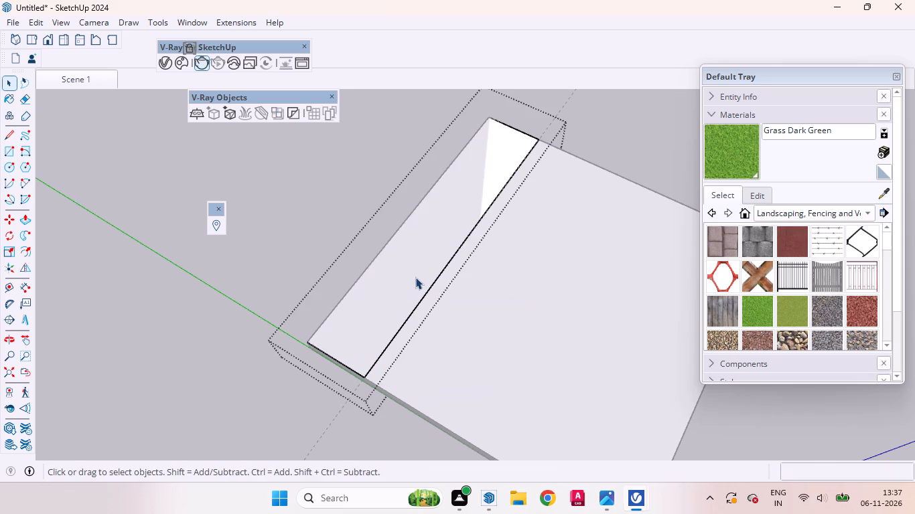
Extrude the 2' by 10' rectangle upward by 9' with Push/Pull and close its group.
key(p)
drag(431, 254, 430, 223)
text(9')
key(Return)
key(space)
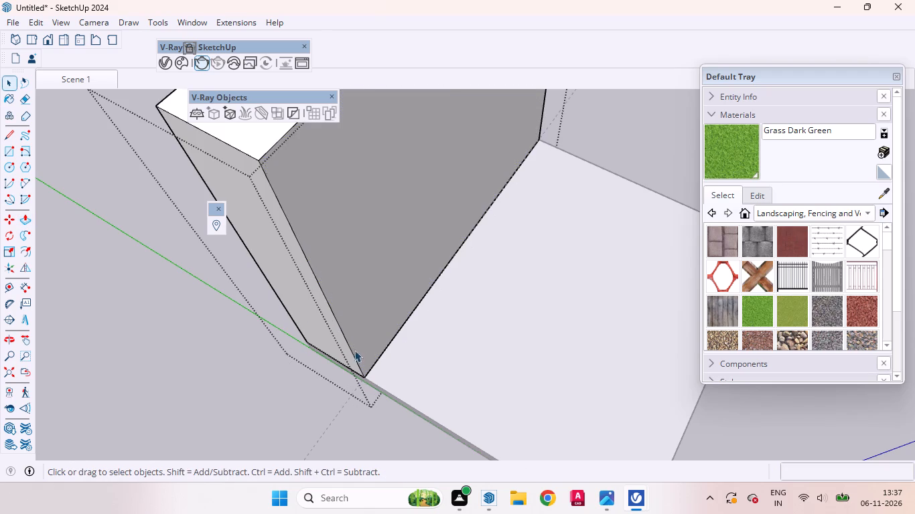
scroll(351, 353, down, 7)
middle_drag(438, 375, 243, 181)
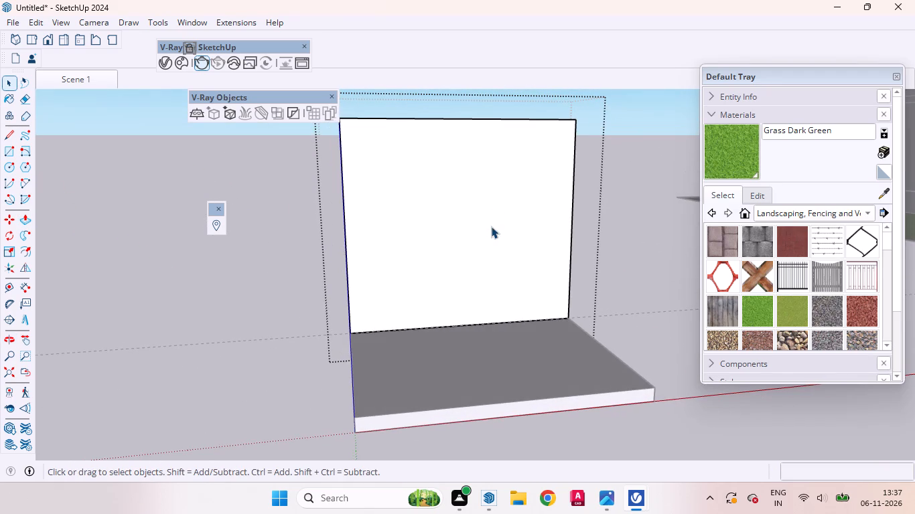
click(491, 226)
double_click(610, 272)
Inside the tall block's group, copy the bottom edge of its large slab-facing side 4" upward.
scroll(332, 355, up, 10)
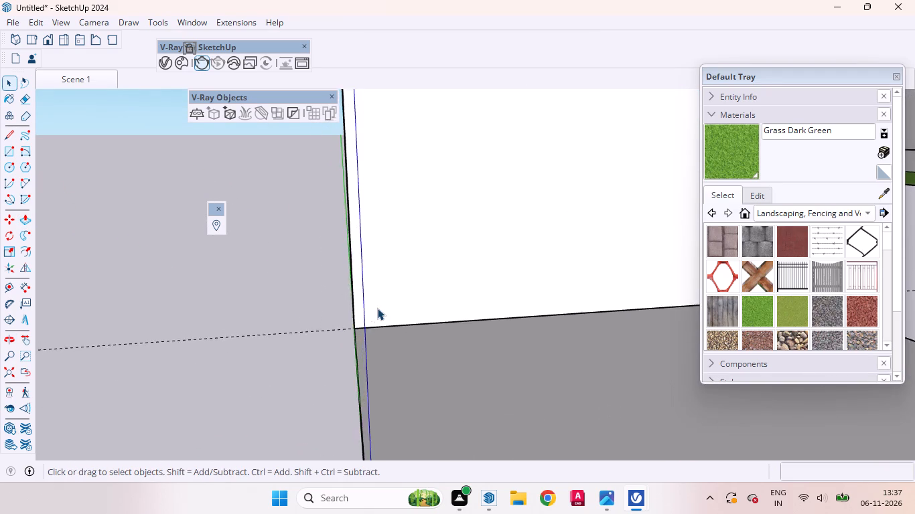
scroll(377, 308, up, 3)
middle_drag(388, 276, 522, 303)
scroll(389, 276, up, 1)
scroll(415, 292, down, 6)
scroll(485, 276, up, 2)
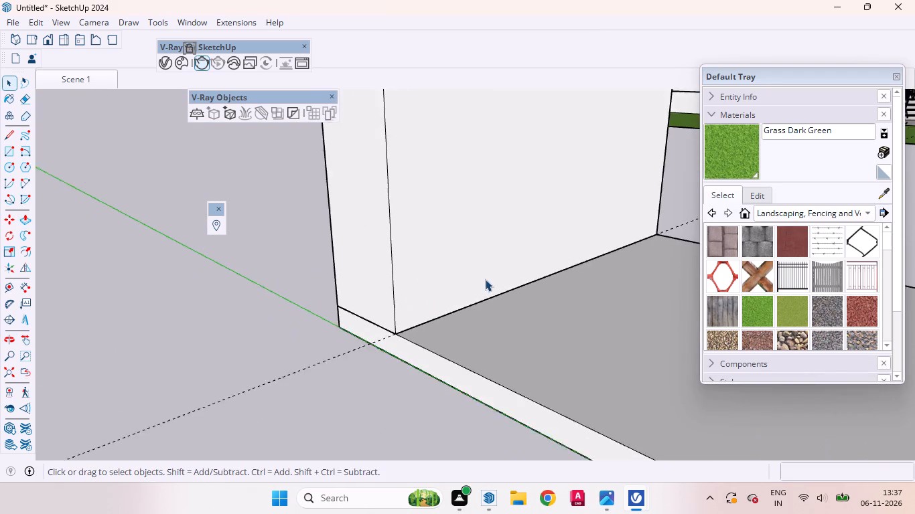
scroll(485, 279, up, 6)
double_click(340, 272)
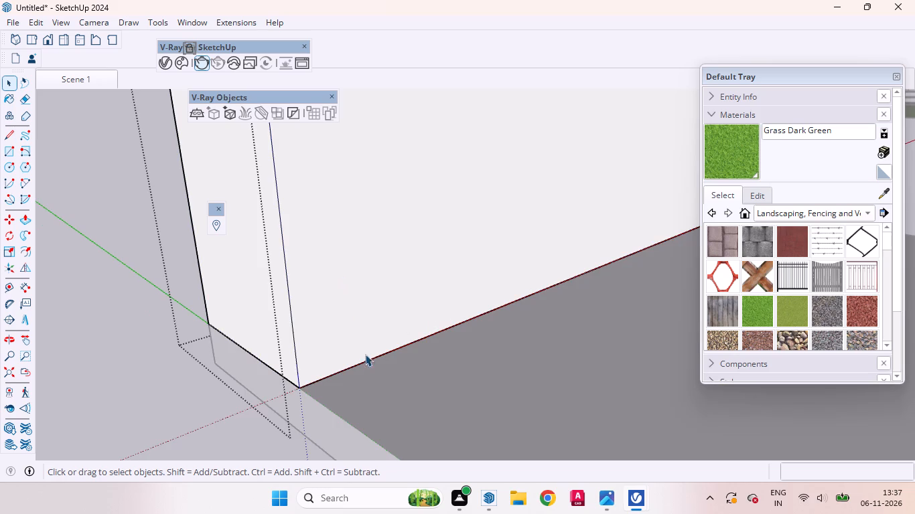
click(368, 363)
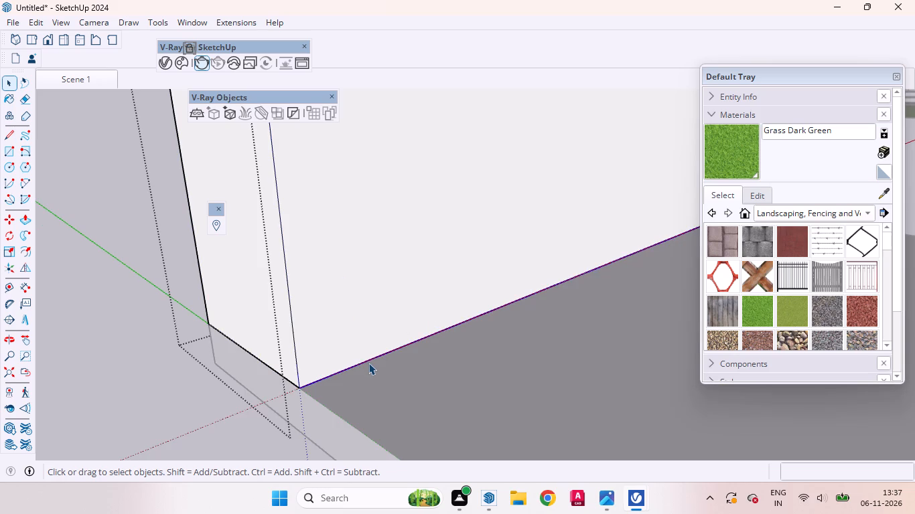
key(m)
click(368, 363)
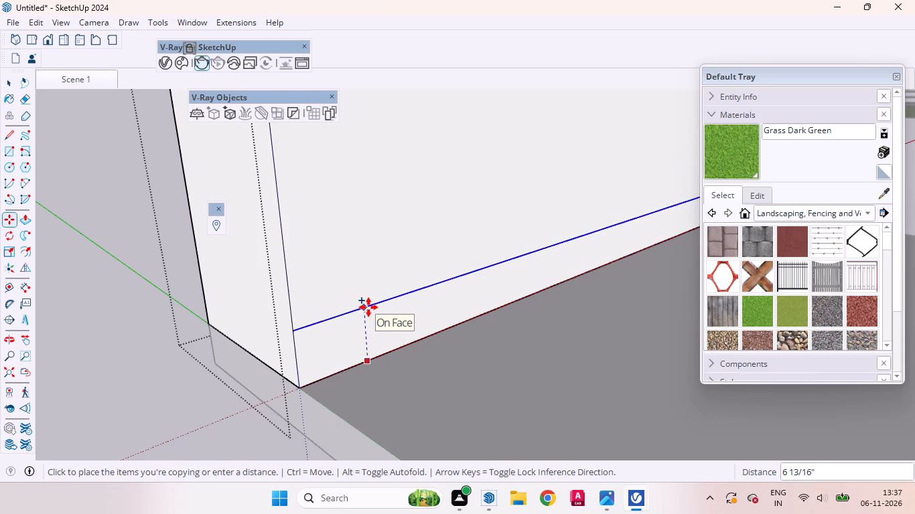
key(4)
key(Return)
key(space)
Push the 4" strip at the block's base inward by 2" to form a recess, and leave the group.
click(369, 341)
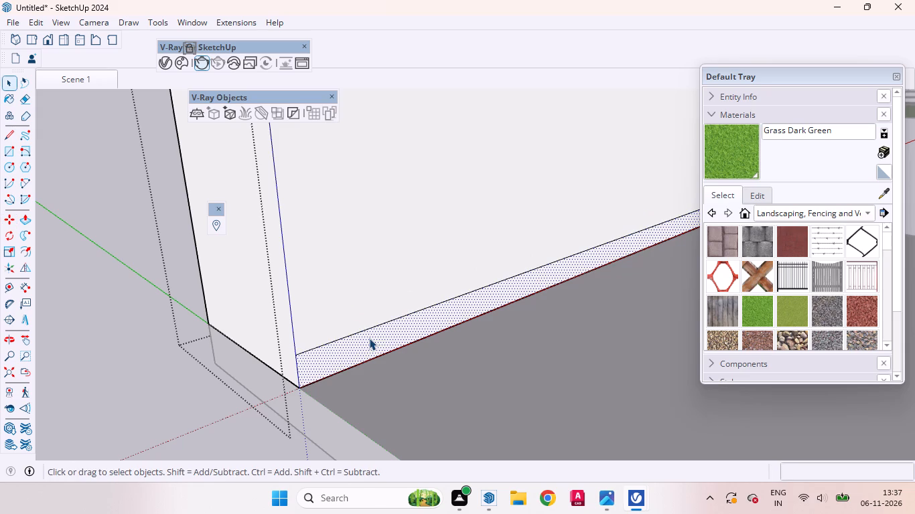
key(p)
drag(368, 337, 362, 334)
key(2)
key(Return)
key(space)
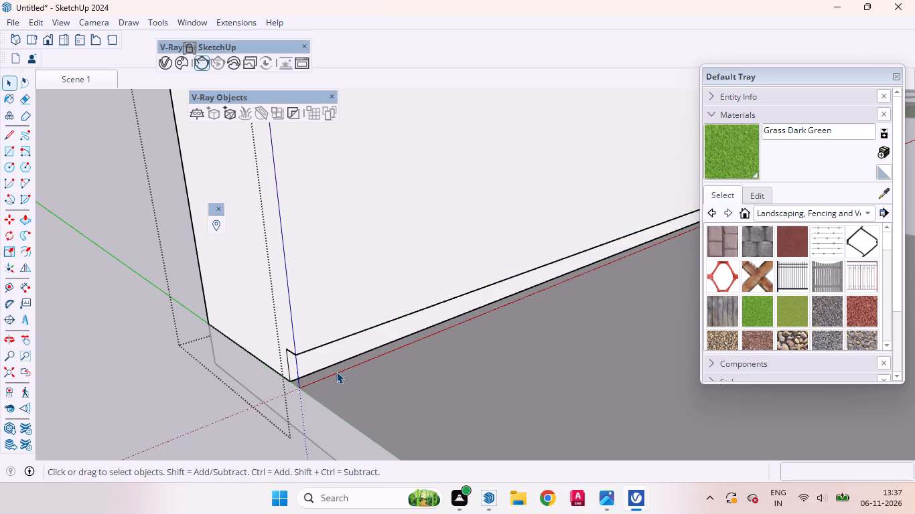
scroll(336, 373, down, 12)
scroll(303, 417, up, 1)
scroll(303, 417, down, 4)
middle_drag(475, 386, 367, 373)
click(561, 336)
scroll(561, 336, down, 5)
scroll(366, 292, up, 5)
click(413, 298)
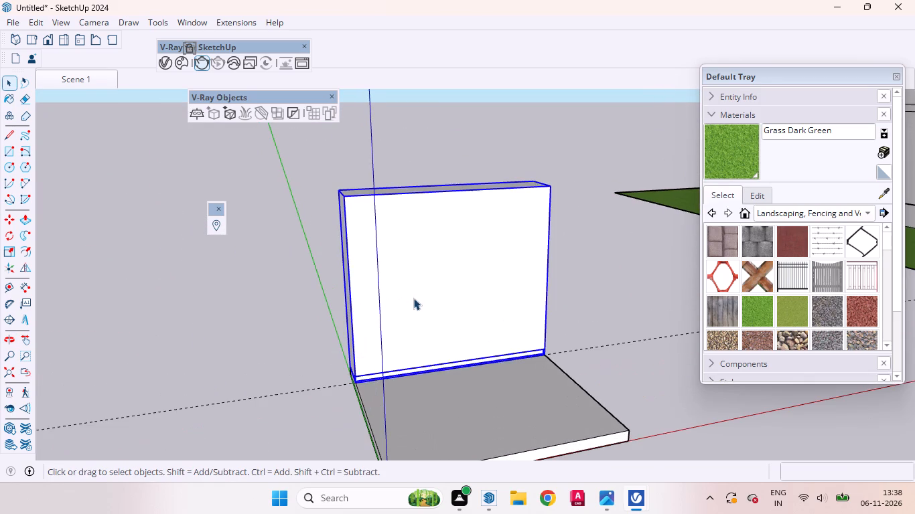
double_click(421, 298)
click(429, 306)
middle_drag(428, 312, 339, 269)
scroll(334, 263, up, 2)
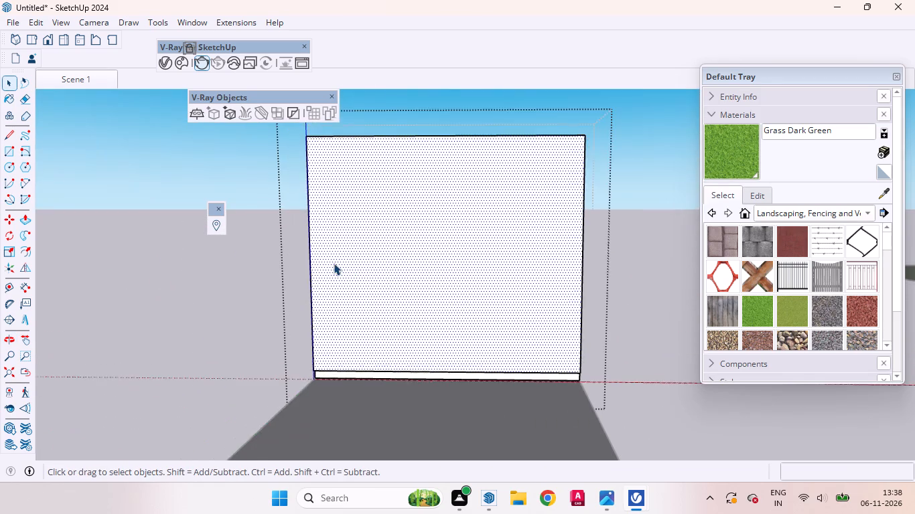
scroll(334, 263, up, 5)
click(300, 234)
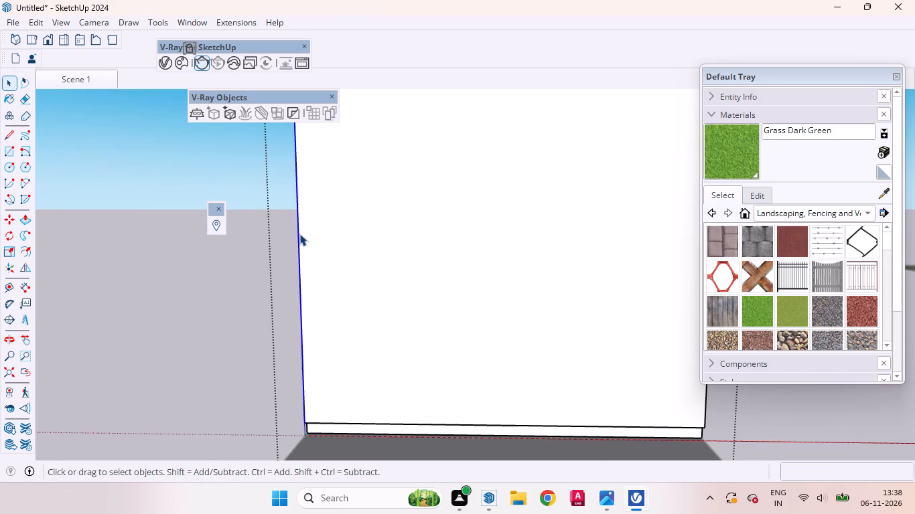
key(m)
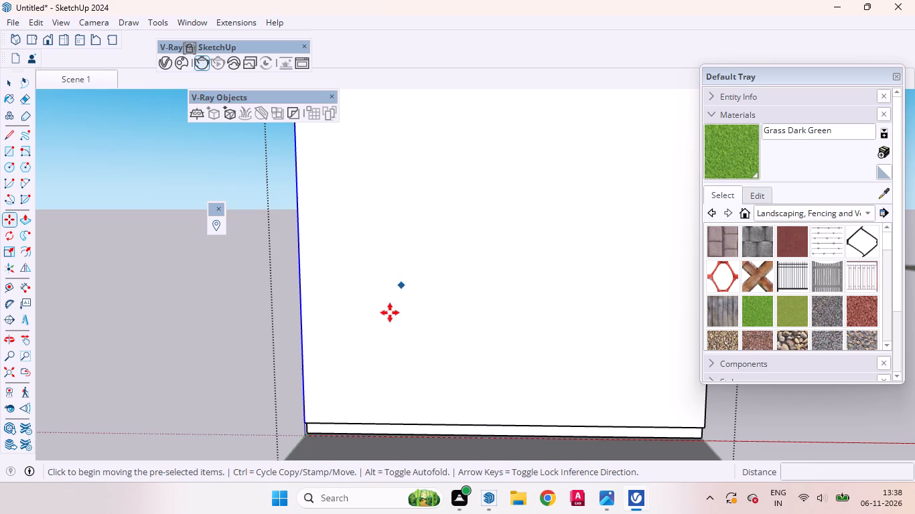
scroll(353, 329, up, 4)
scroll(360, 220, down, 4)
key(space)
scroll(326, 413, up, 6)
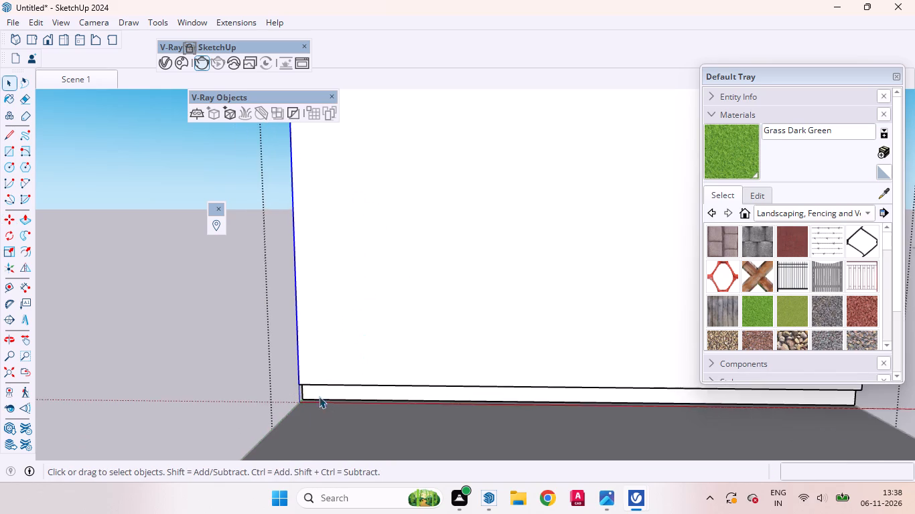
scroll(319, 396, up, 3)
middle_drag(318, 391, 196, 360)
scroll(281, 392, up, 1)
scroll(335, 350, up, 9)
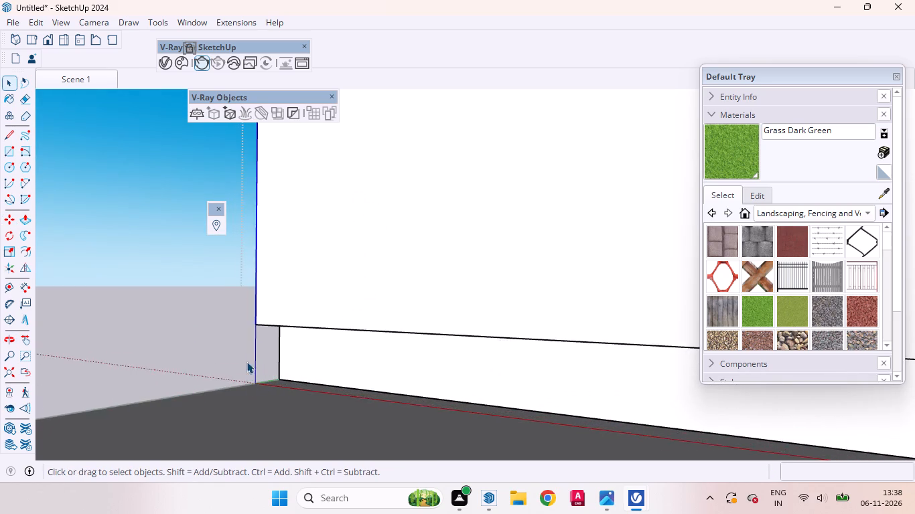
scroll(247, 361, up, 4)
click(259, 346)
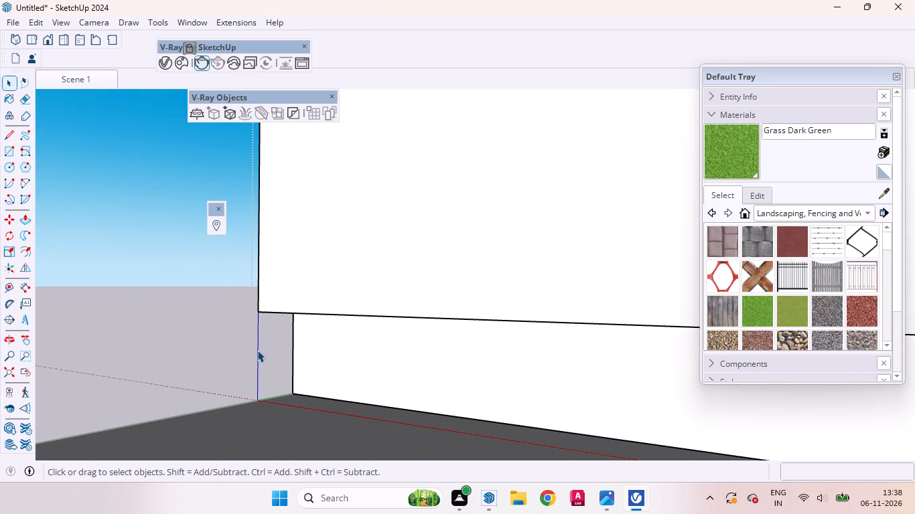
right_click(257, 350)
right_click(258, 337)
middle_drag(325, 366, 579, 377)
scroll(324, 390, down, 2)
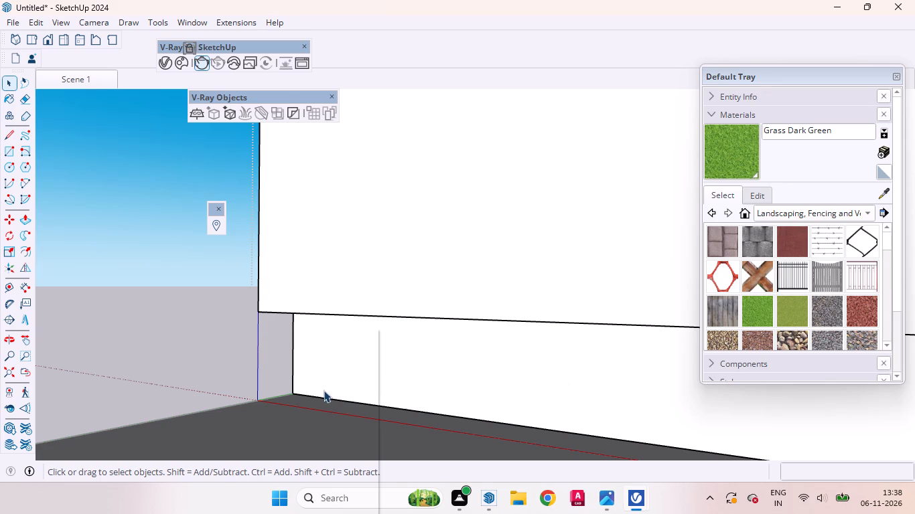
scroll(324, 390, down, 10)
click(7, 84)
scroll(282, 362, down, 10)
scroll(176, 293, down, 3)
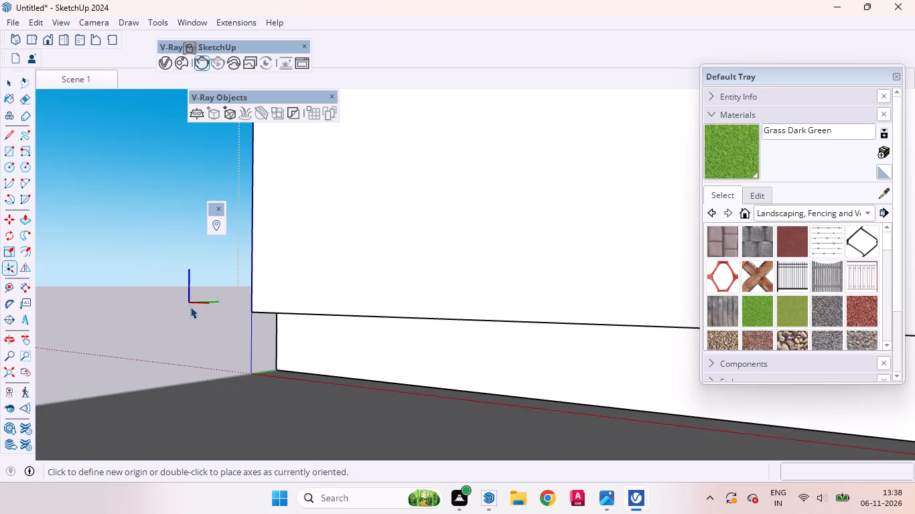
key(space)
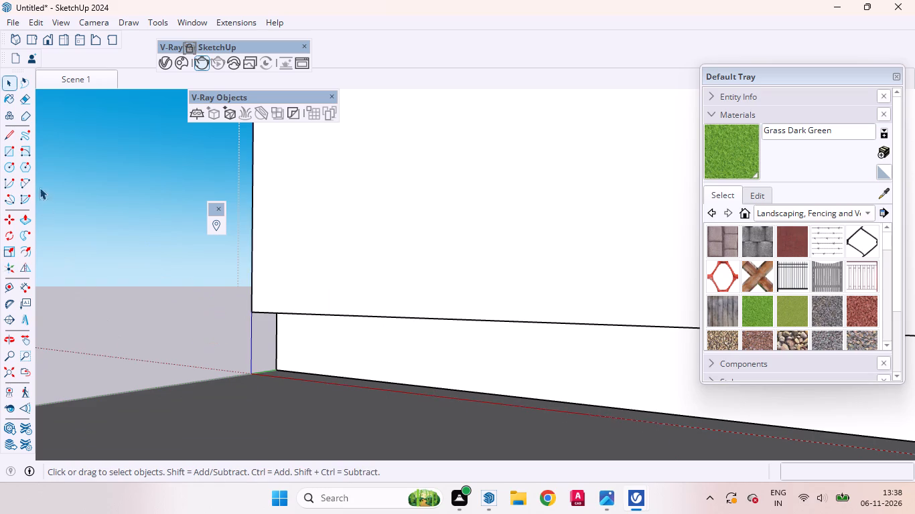
On the tall block's large slab-facing side, copy the vertical edge along the blue axis 2" inward.
scroll(266, 285, down, 9)
middle_drag(289, 331, 460, 421)
scroll(451, 365, up, 2)
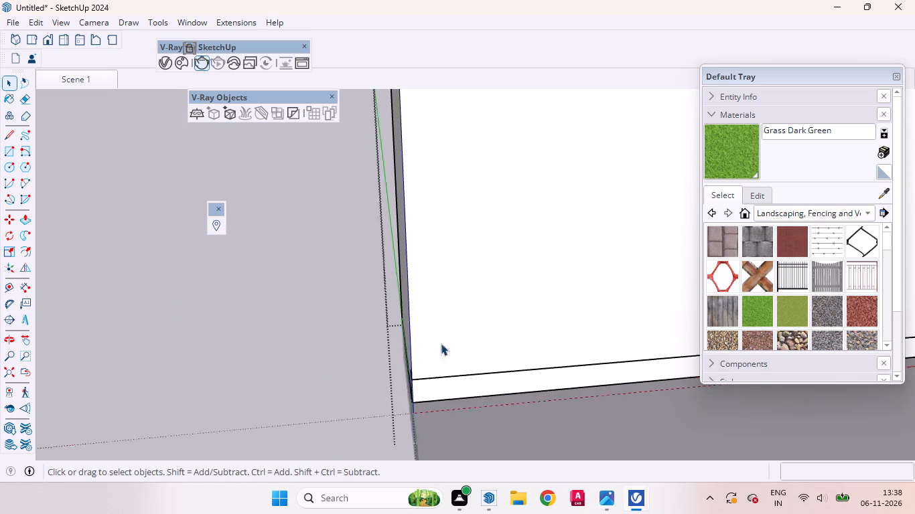
scroll(441, 343, up, 2)
click(400, 250)
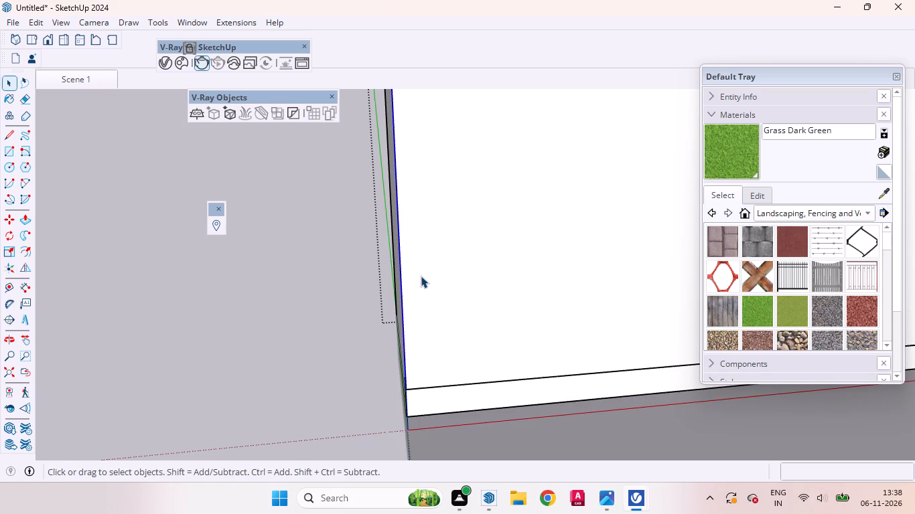
key(m)
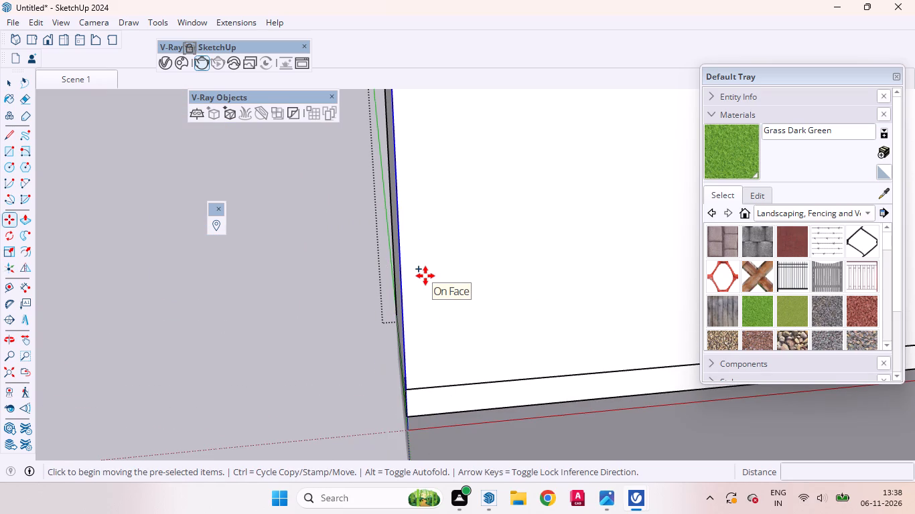
click(425, 275)
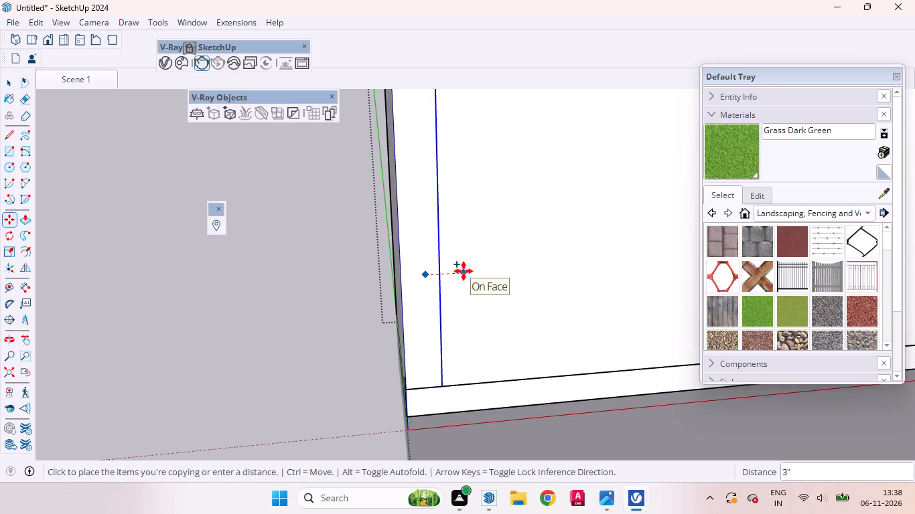
key(2)
key(Return)
key(space)
click(476, 296)
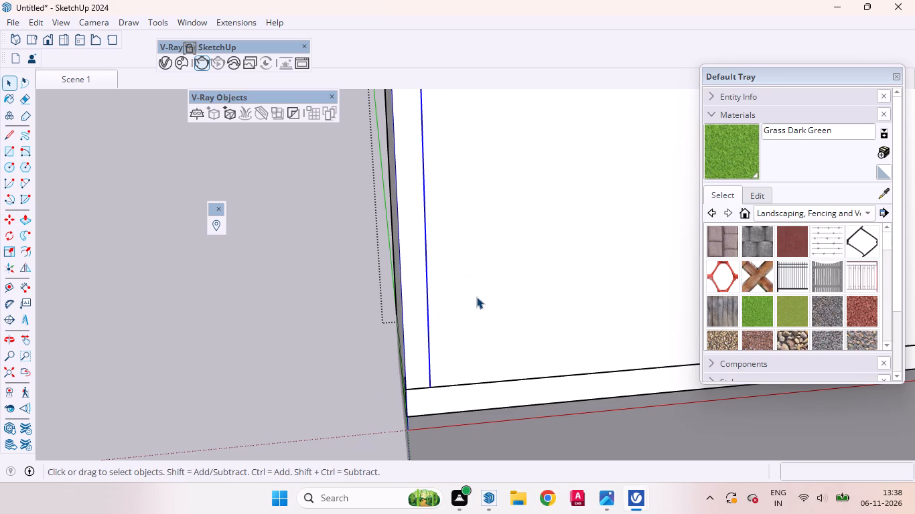
Copy the opposite vertical edge of the same large face 2" inward.
scroll(360, 295, down, 20)
scroll(360, 295, down, 1)
scroll(355, 401, up, 1)
scroll(355, 401, down, 11)
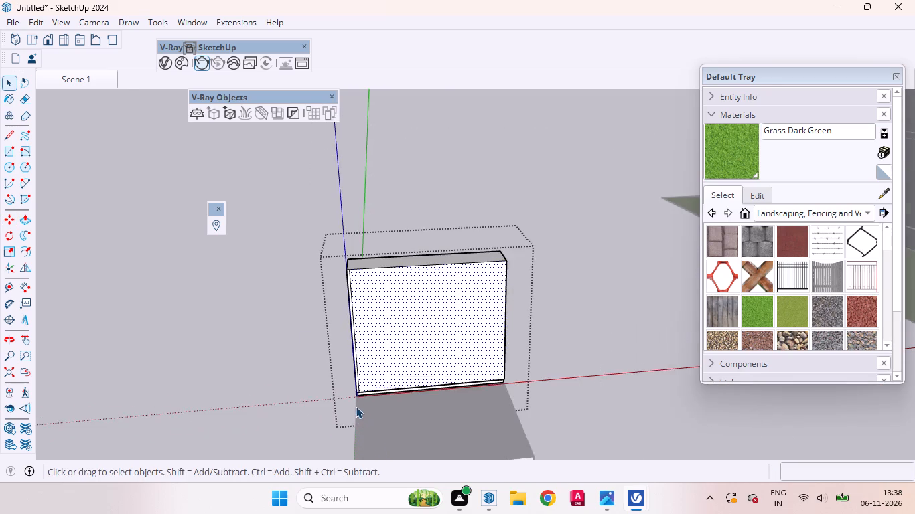
scroll(480, 310, up, 9)
click(504, 282)
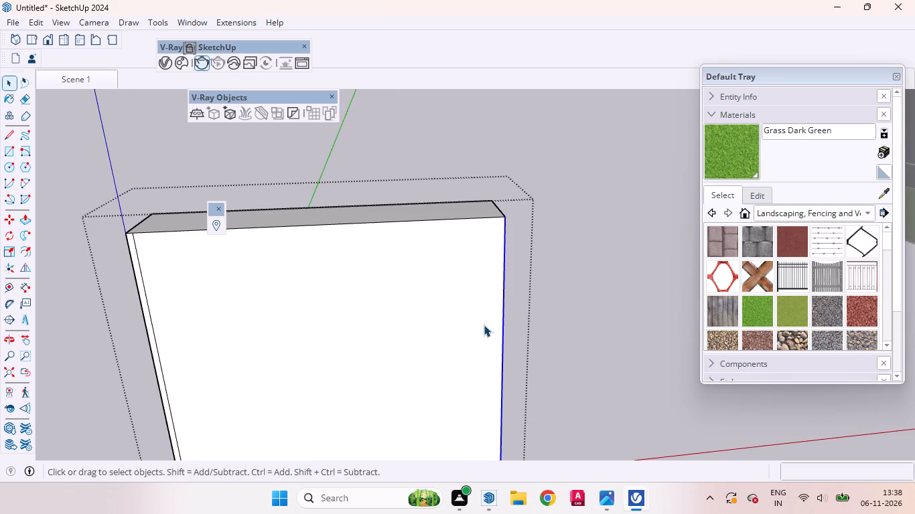
key(m)
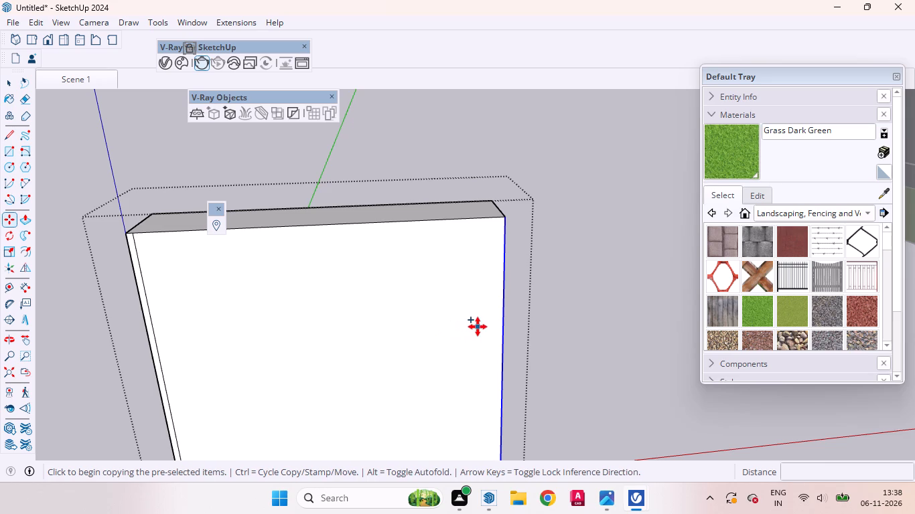
click(478, 327)
key(2)
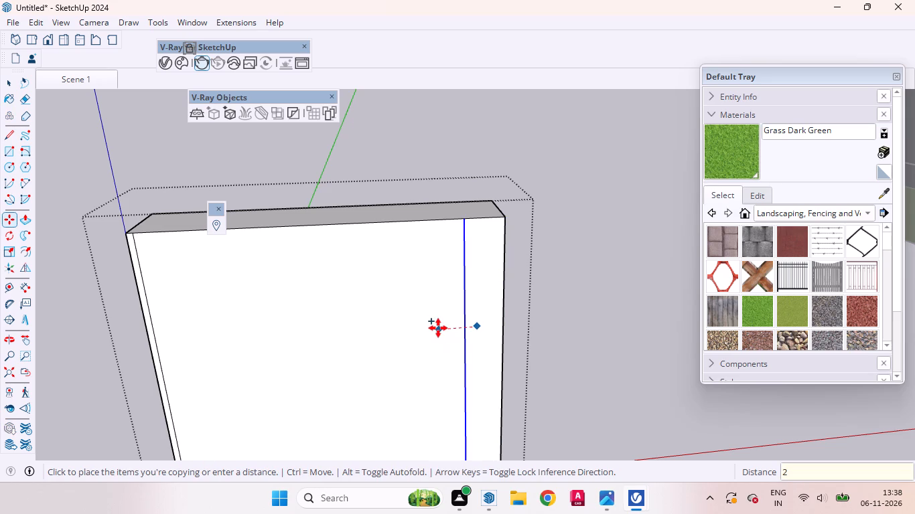
key(Return)
key(space)
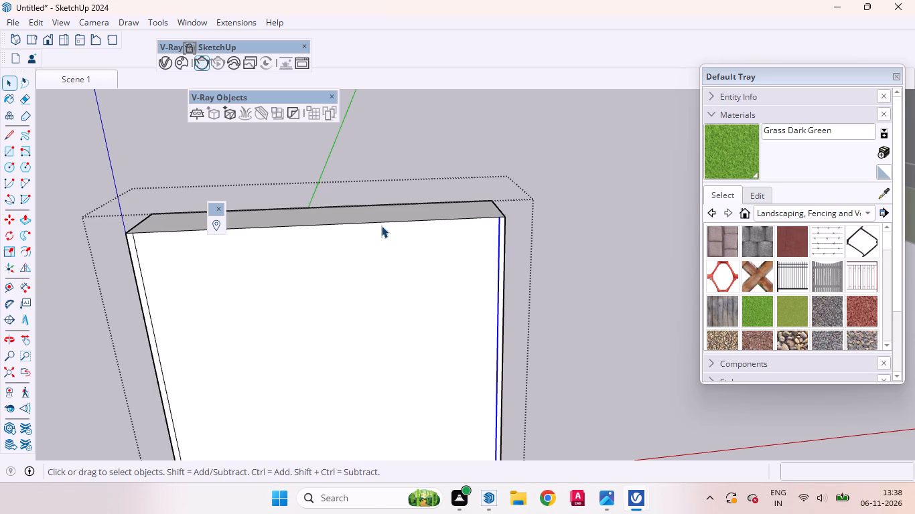
Copy the top edge of the tall block's large slab-facing side 40mm downward.
click(380, 224)
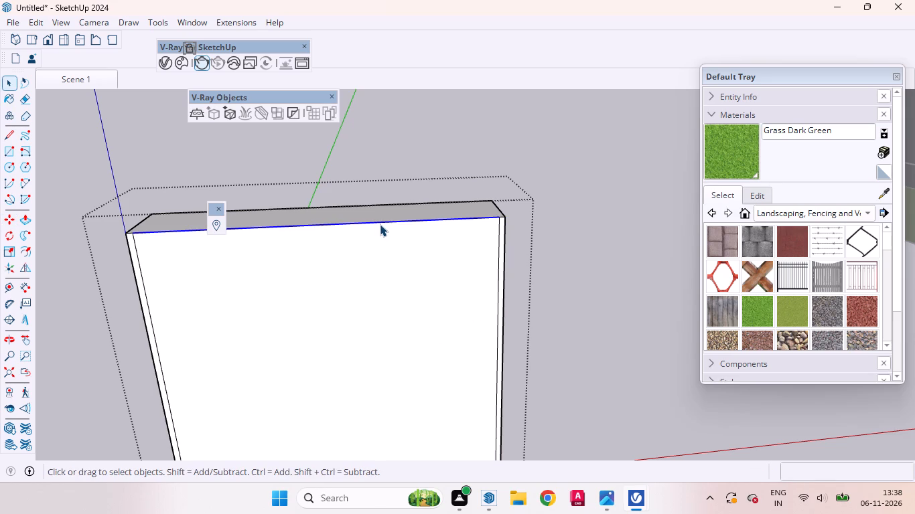
key(m)
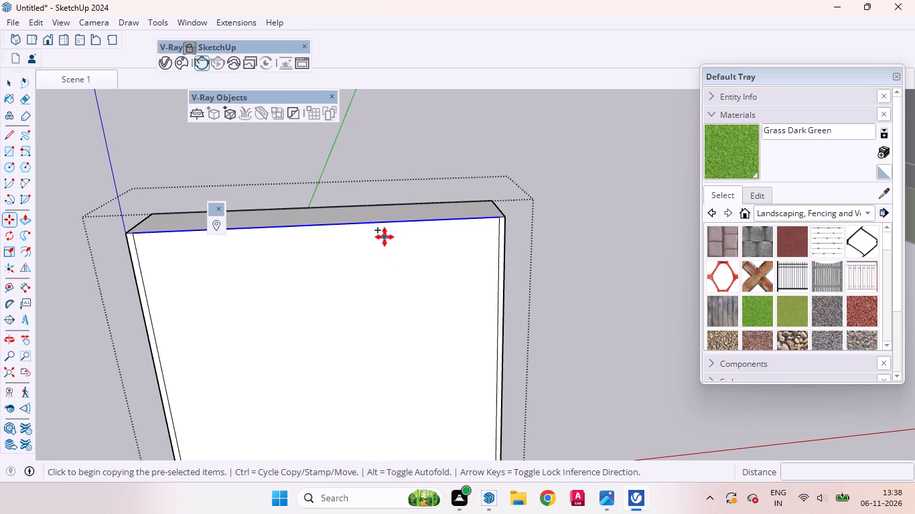
middle_drag(397, 263, 204, 240)
scroll(386, 234, up, 4)
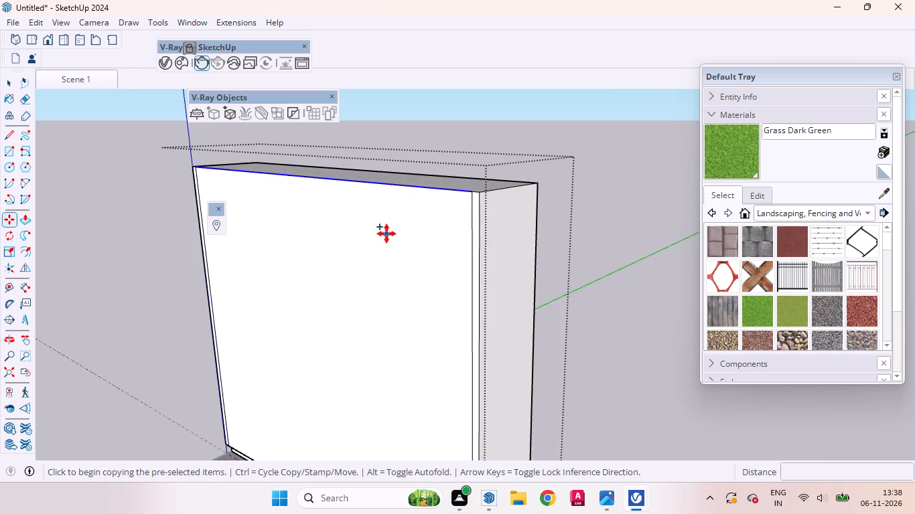
scroll(386, 234, up, 3)
click(366, 177)
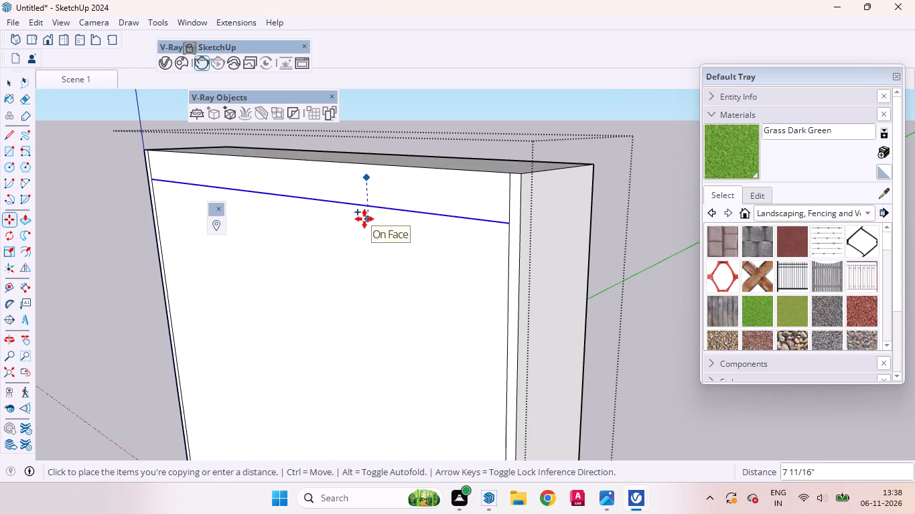
text(40)
text(mm)
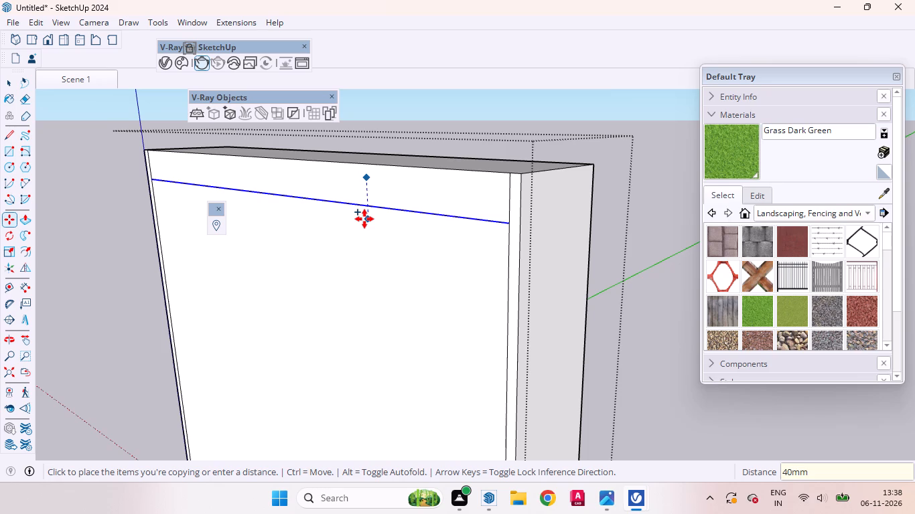
key(Return)
key(space)
click(388, 267)
Erase the two short leftover edge segments at the border's upper corners to make one continuous frame.
scroll(572, 265, down, 3)
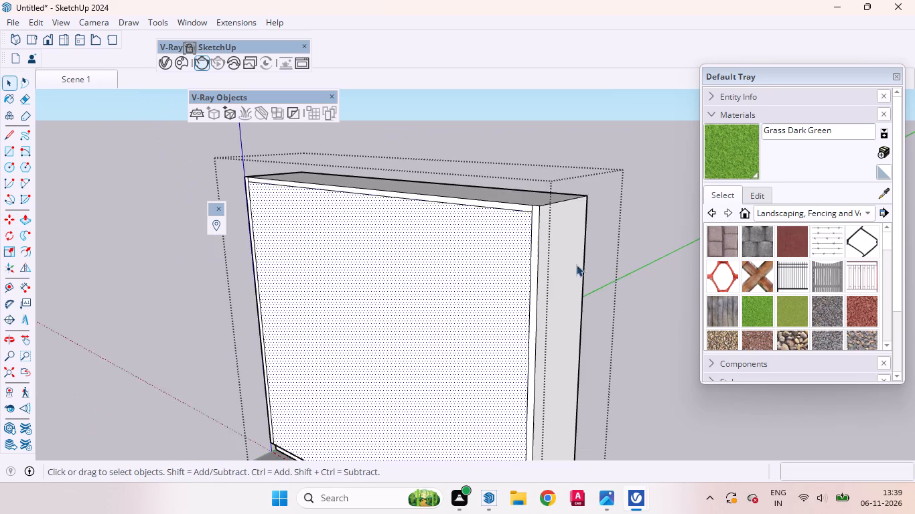
scroll(576, 264, down, 5)
scroll(524, 222, up, 18)
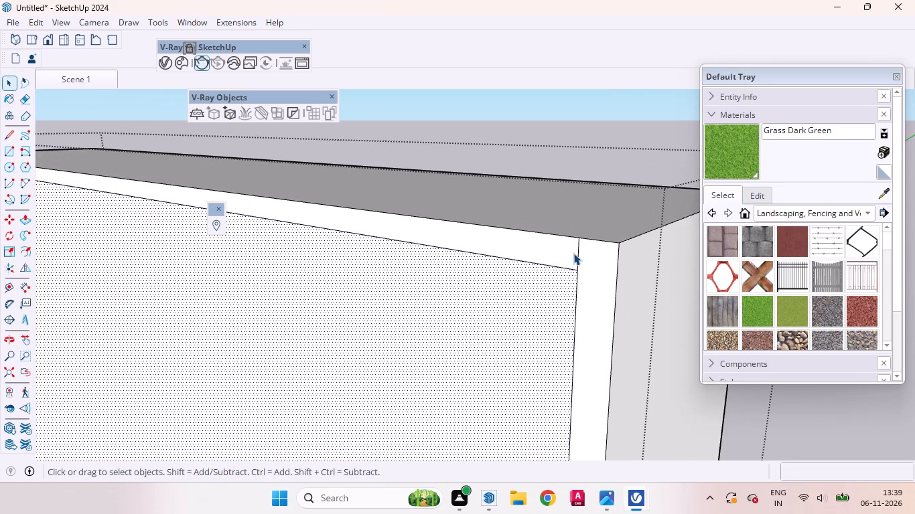
click(577, 253)
right_click(577, 253)
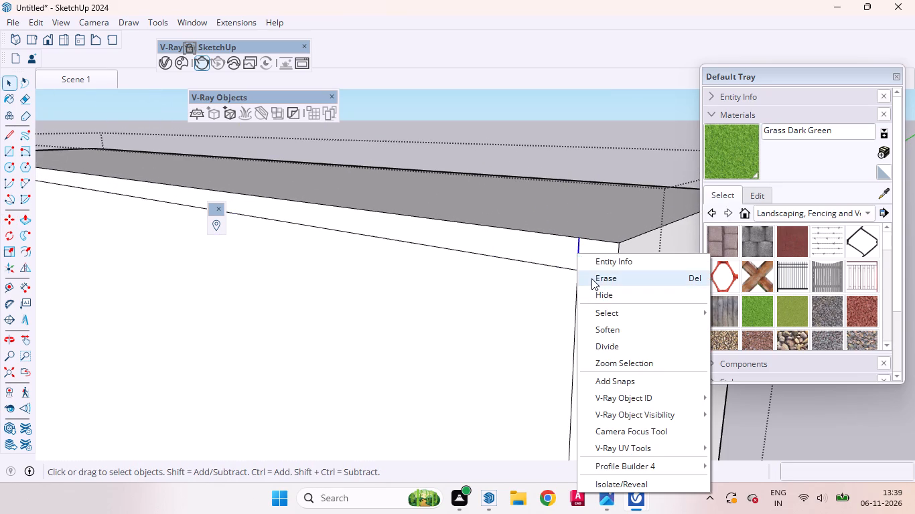
click(591, 278)
scroll(555, 290, down, 3)
scroll(575, 290, up, 1)
scroll(587, 291, down, 13)
scroll(608, 280, up, 1)
scroll(608, 280, down, 13)
scroll(405, 236, up, 4)
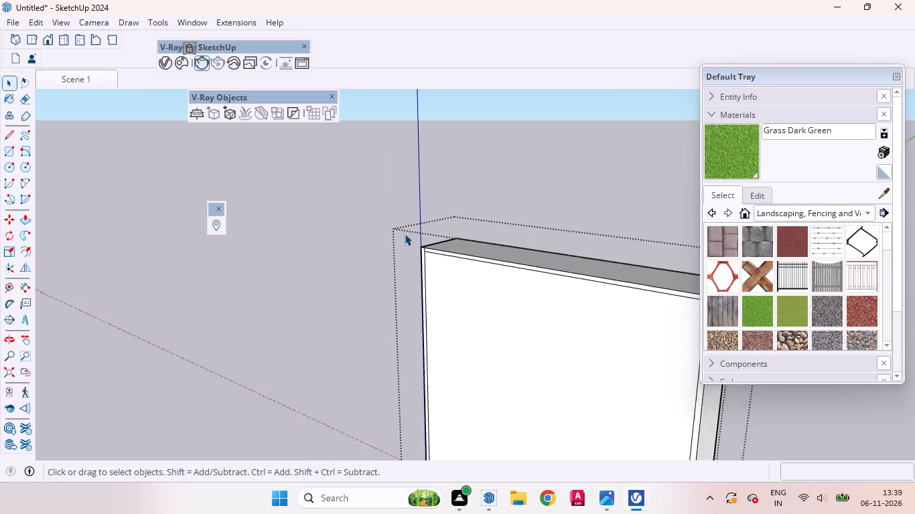
scroll(405, 234, up, 20)
scroll(405, 234, up, 2)
click(439, 258)
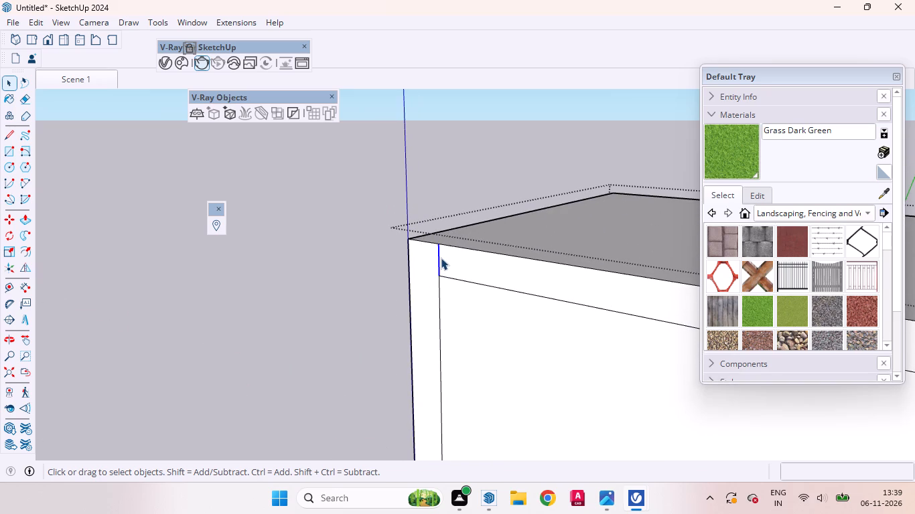
right_click(438, 254)
click(454, 275)
Check the width between the inner panel's two upper corners with the Dimension tool, without placing a dimension.
scroll(433, 226, down, 20)
scroll(433, 226, down, 15)
middle_drag(457, 312, 462, 313)
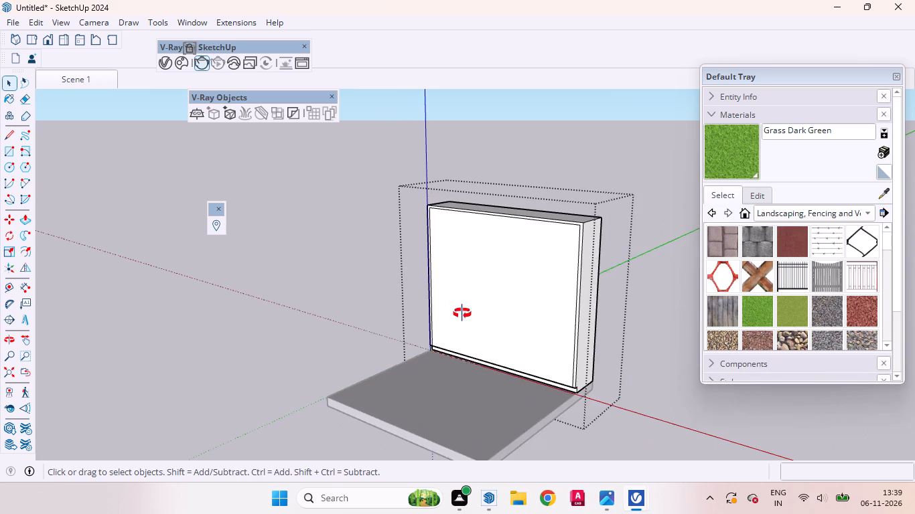
middle_drag(462, 313, 638, 264)
scroll(498, 301, up, 4)
click(457, 318)
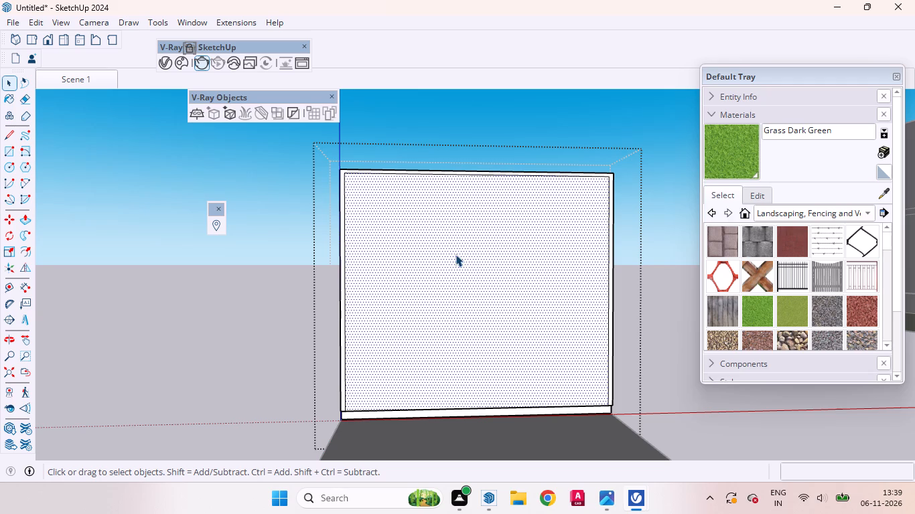
key(d)
scroll(366, 178, up, 4)
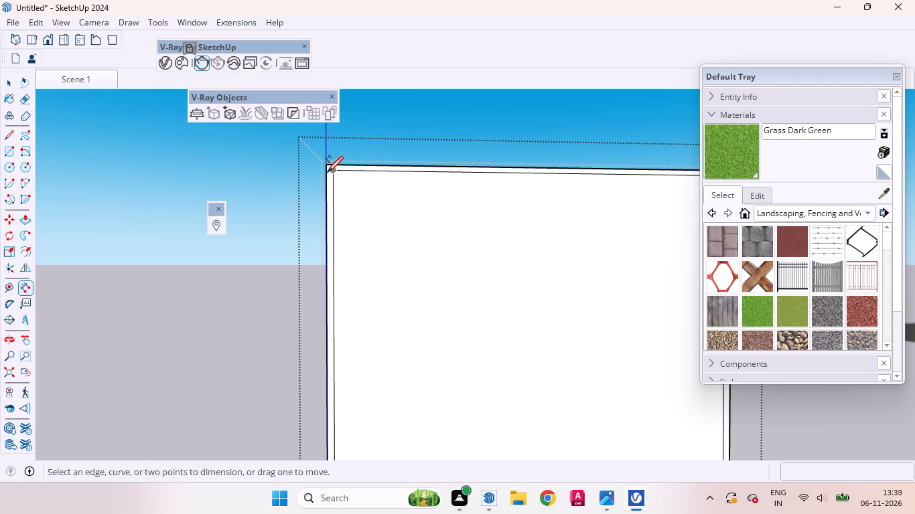
click(336, 171)
scroll(363, 208, down, 8)
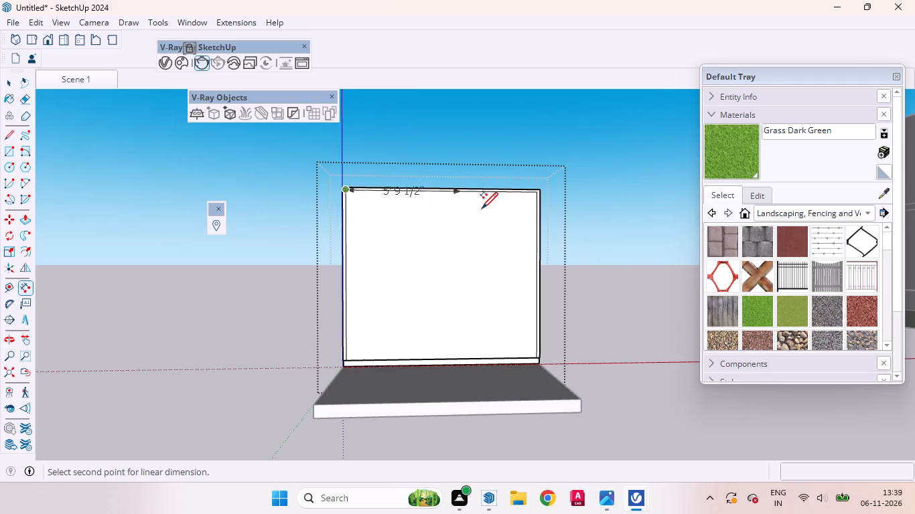
scroll(518, 207, up, 4)
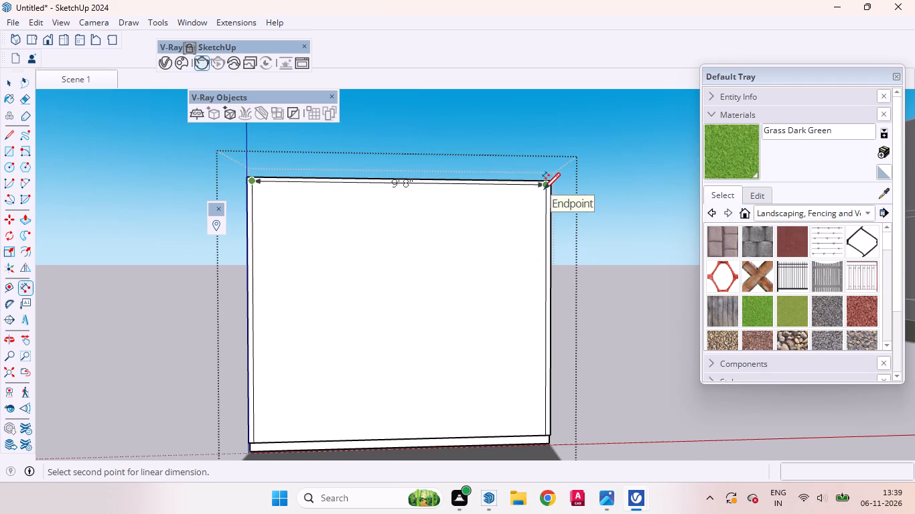
key(space)
Select the large inner panel face enclosed by the border on the tall block's slab-facing side.
middle_drag(420, 248, 412, 268)
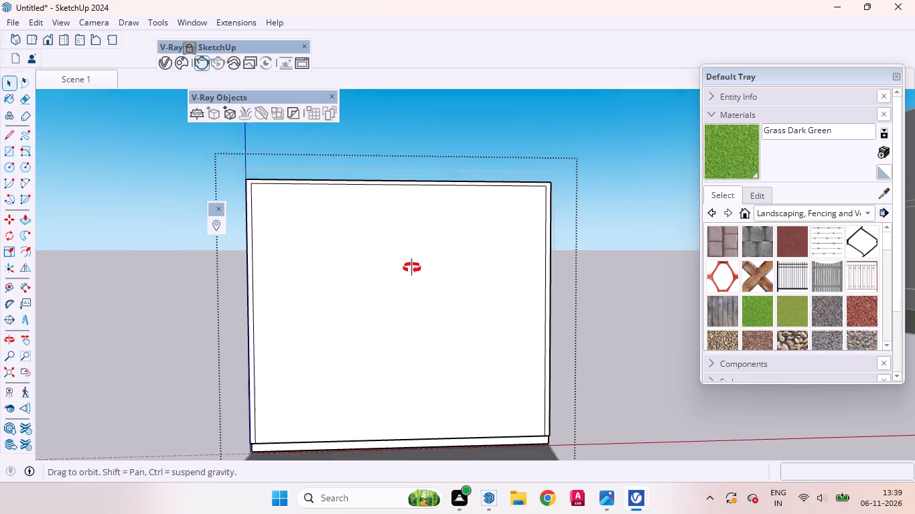
middle_drag(412, 268, 390, 319)
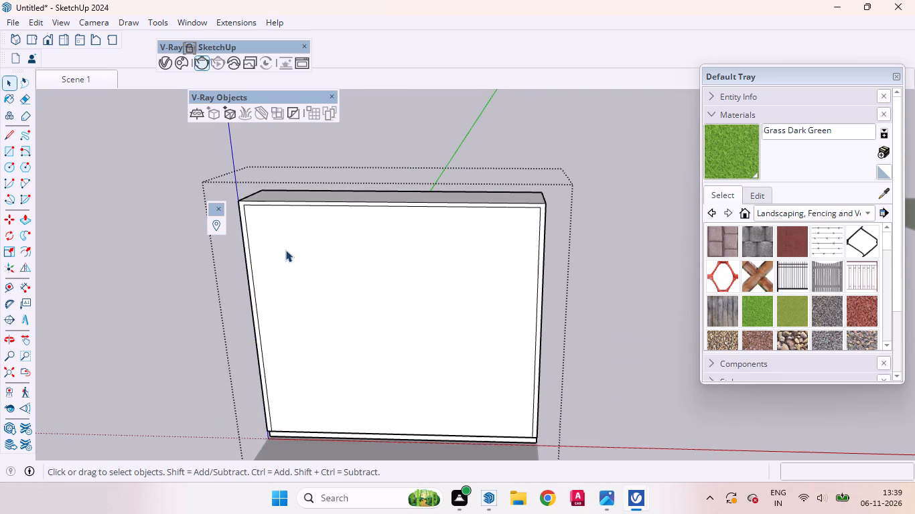
scroll(301, 256, up, 4)
scroll(370, 210, down, 5)
scroll(426, 199, down, 4)
middle_drag(478, 263, 278, 256)
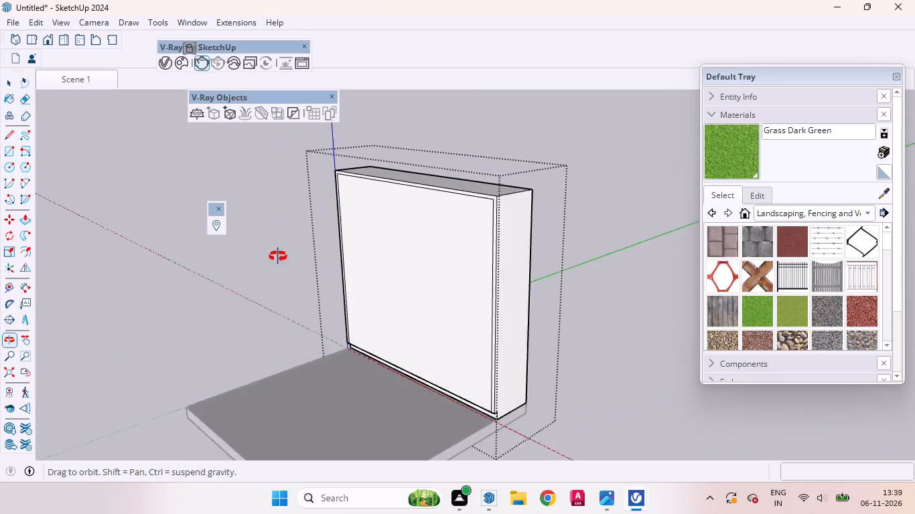
middle_drag(278, 256, 561, 187)
click(348, 271)
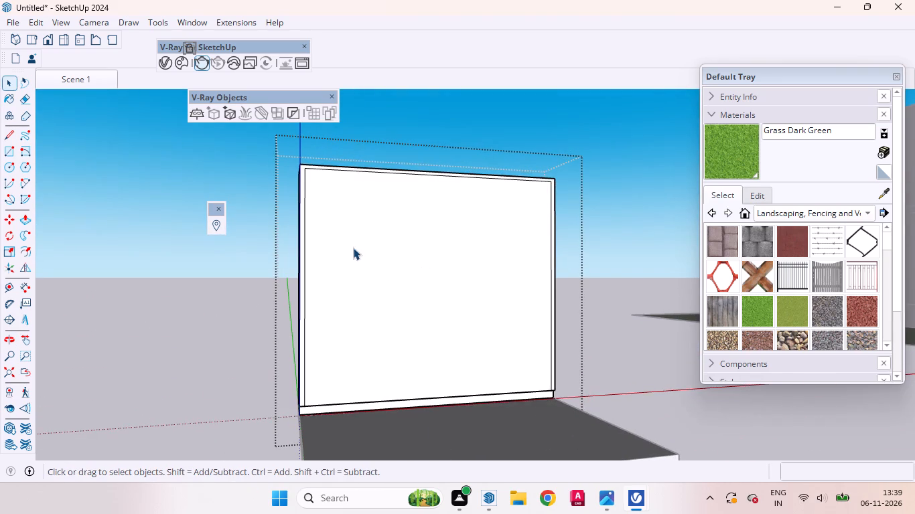
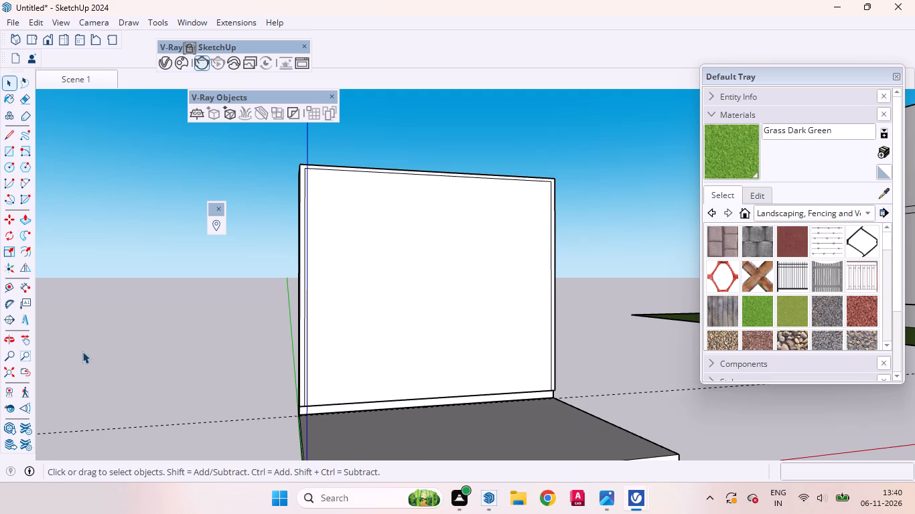
Open the tall block for editing, at the upper part of its framed slab-facing side.
scroll(82, 351, down, 1)
scroll(86, 347, up, 3)
scroll(119, 355, down, 4)
middle_drag(275, 285, 222, 387)
scroll(269, 284, up, 4)
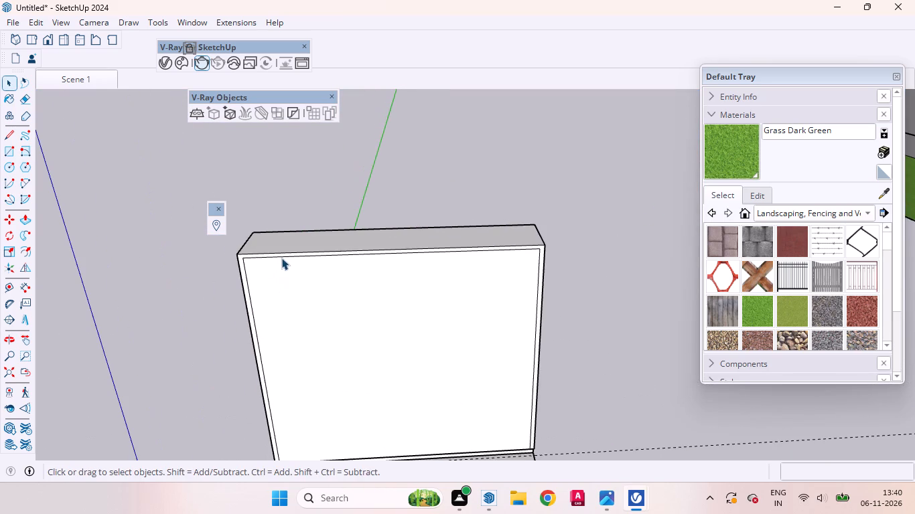
click(281, 258)
double_click(280, 315)
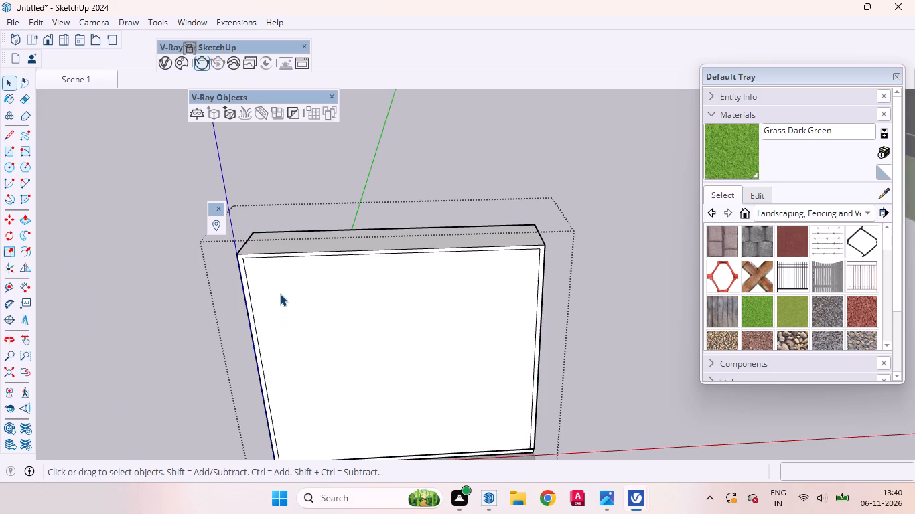
scroll(285, 263, up, 4)
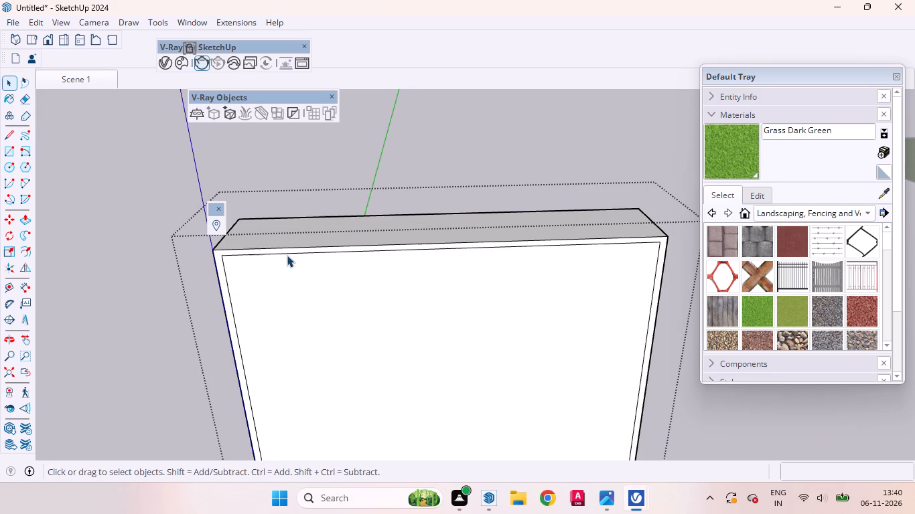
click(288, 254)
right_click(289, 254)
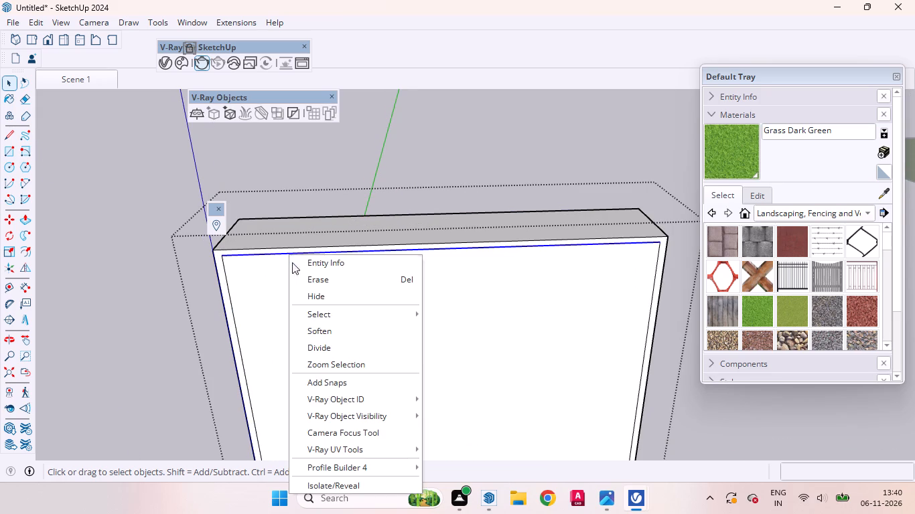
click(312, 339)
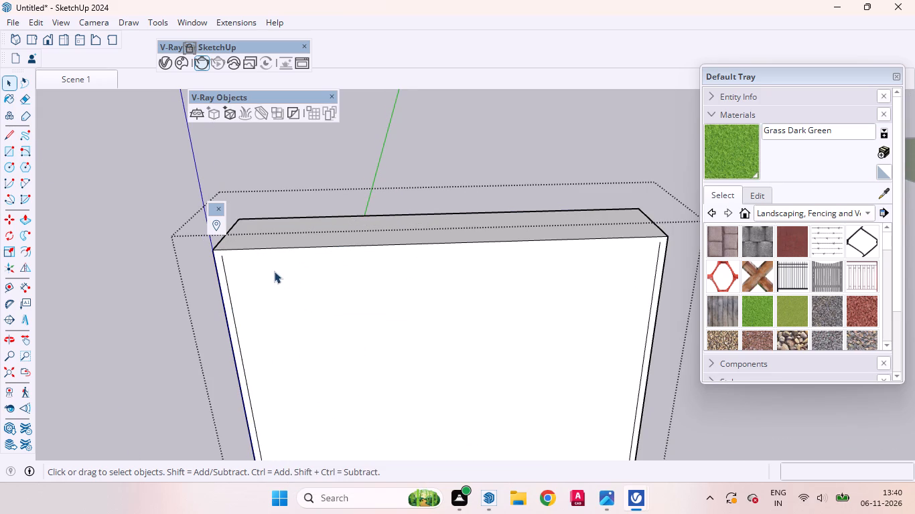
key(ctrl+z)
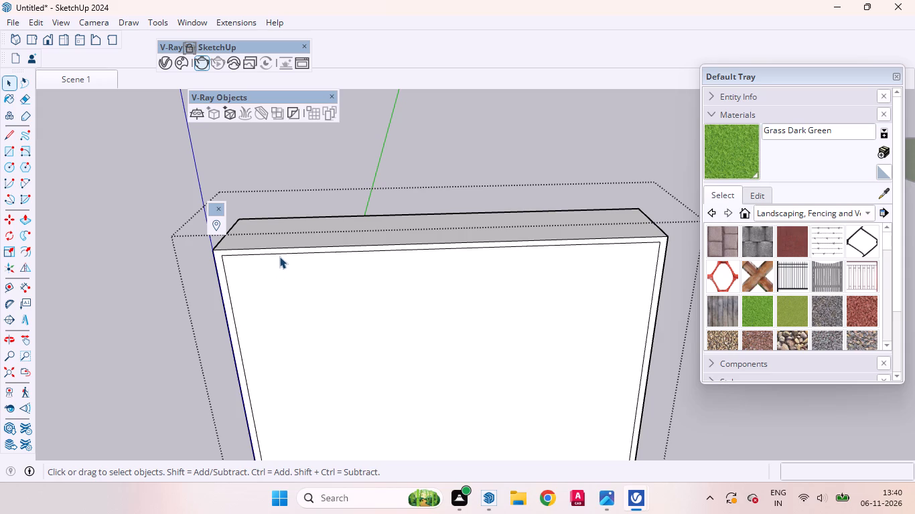
Divide the inner panel's top edge on the tall block into 6 equal segments.
click(279, 256)
right_click(279, 256)
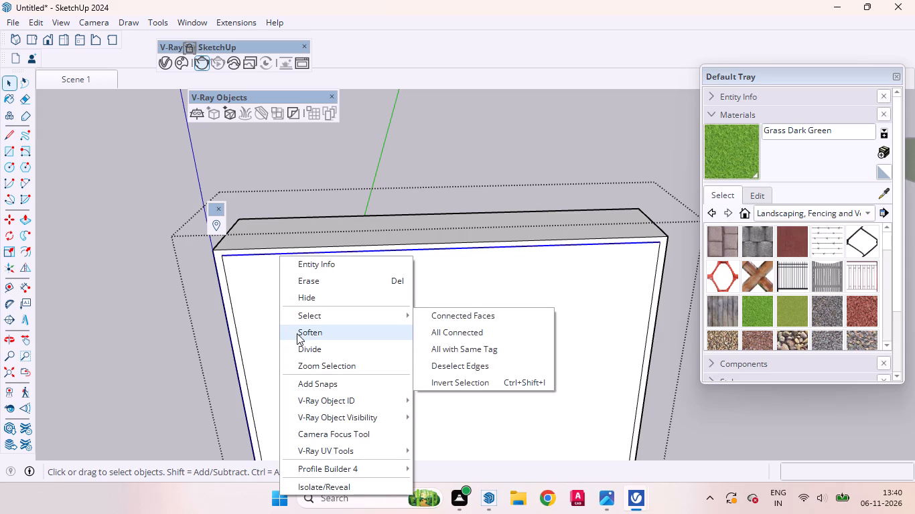
click(302, 349)
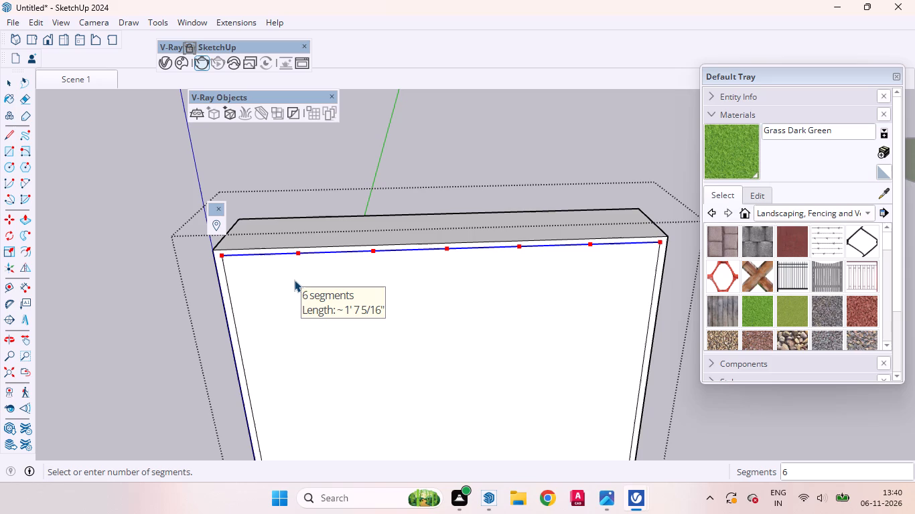
click(294, 280)
key(l)
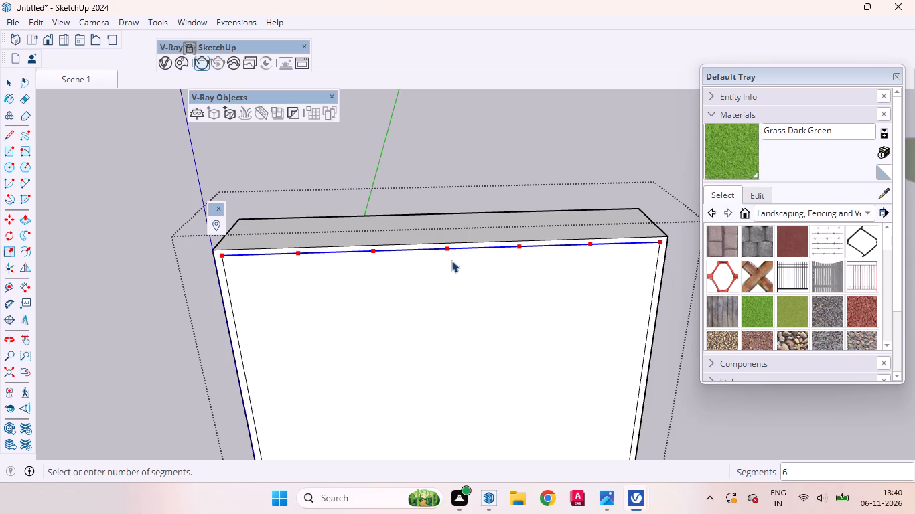
Draw a vertical line from the top edge's first division point nearest the blue axis down to the panel's bottom edge.
key(l)
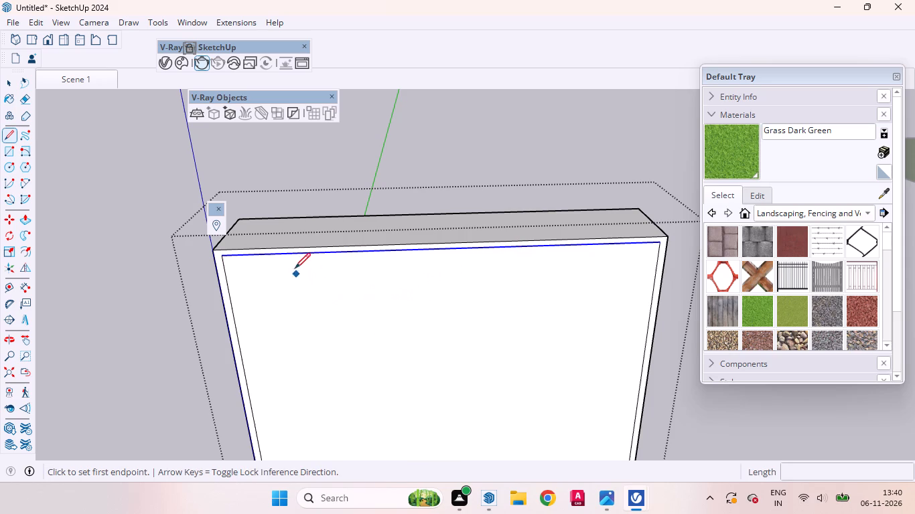
click(299, 254)
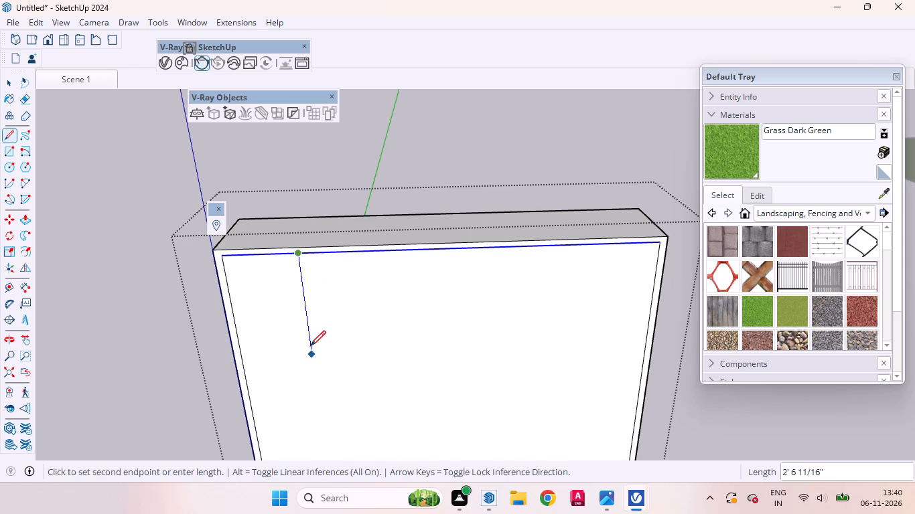
scroll(313, 321, down, 16)
scroll(314, 385, up, 8)
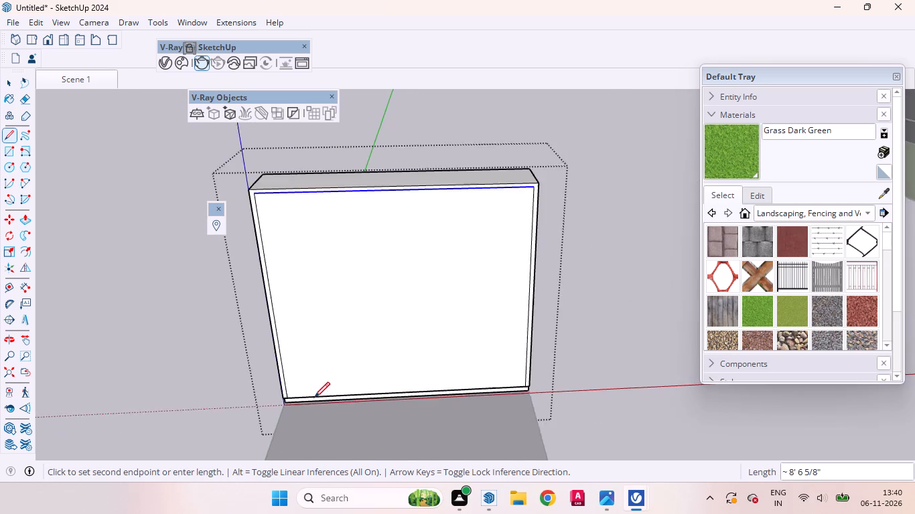
scroll(314, 398, up, 2)
scroll(314, 398, down, 1)
click(328, 399)
scroll(386, 394, down, 3)
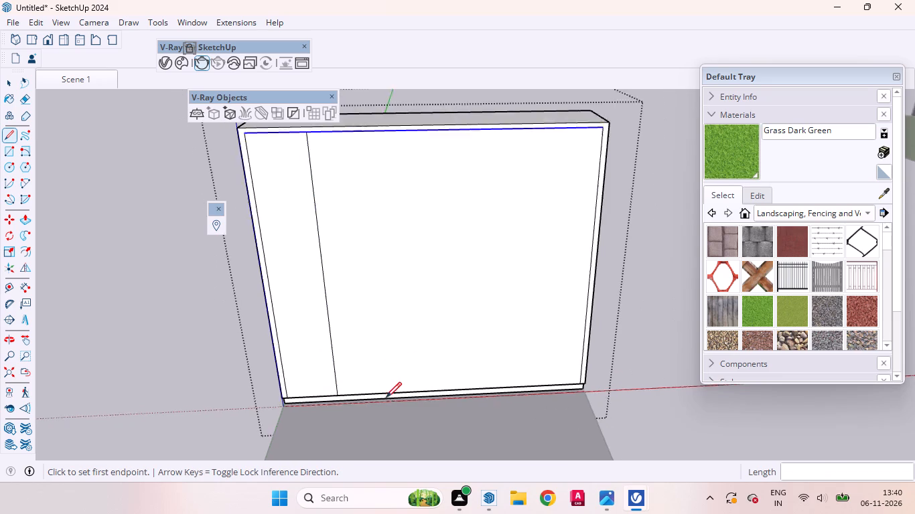
Draw vertical lines from the other four division points down to the bottom edge, splitting the panel into six strips.
scroll(386, 398, down, 1)
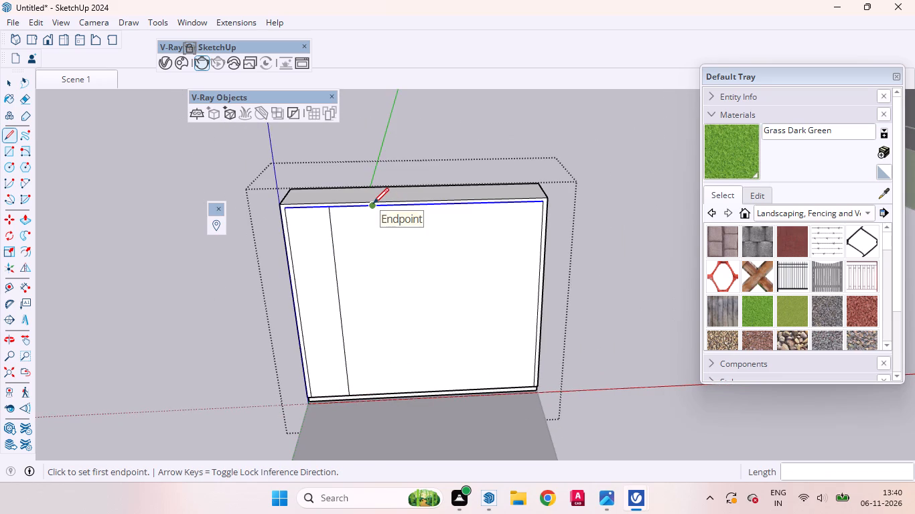
click(373, 203)
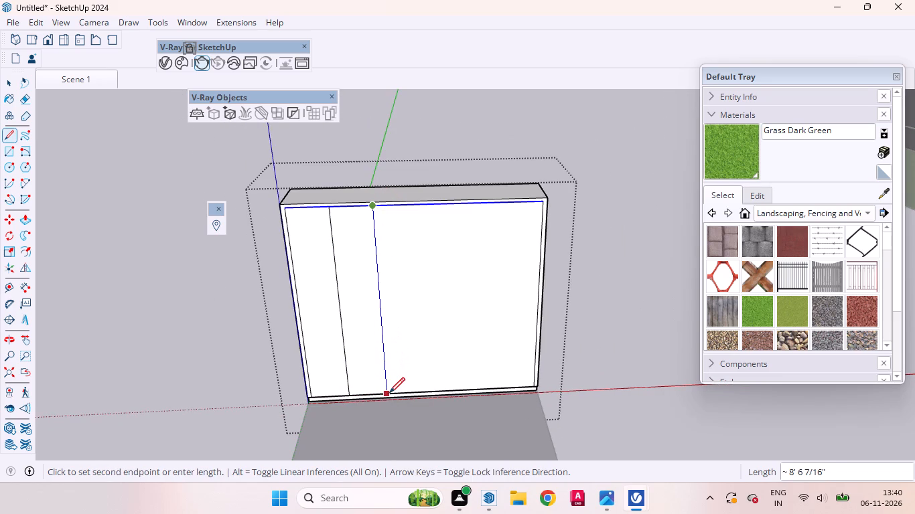
click(389, 393)
click(419, 205)
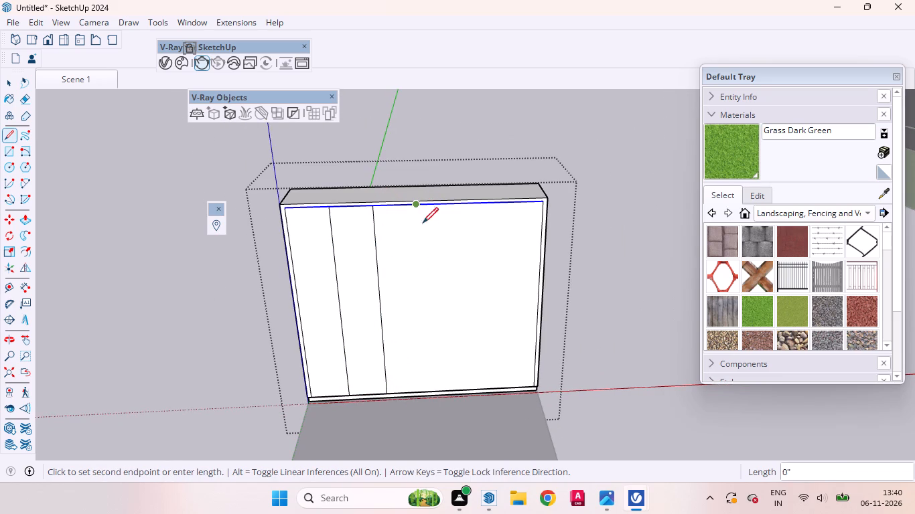
click(428, 389)
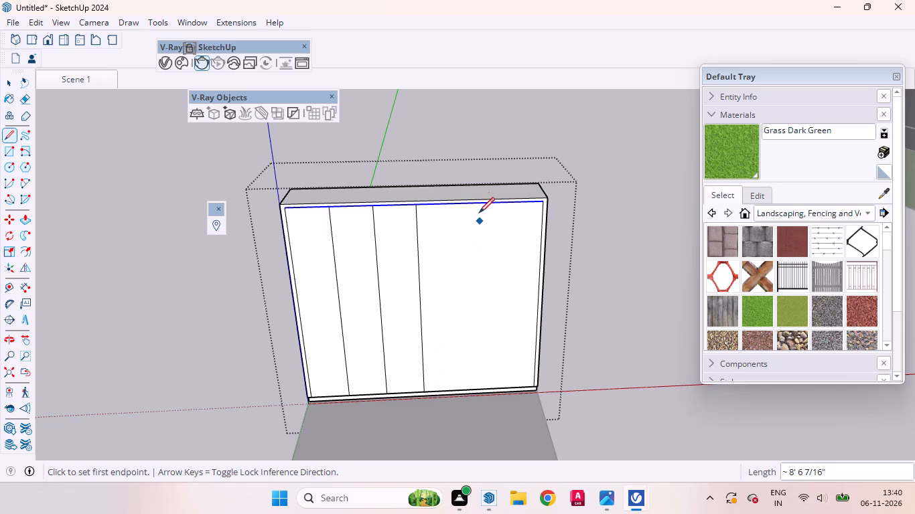
click(462, 205)
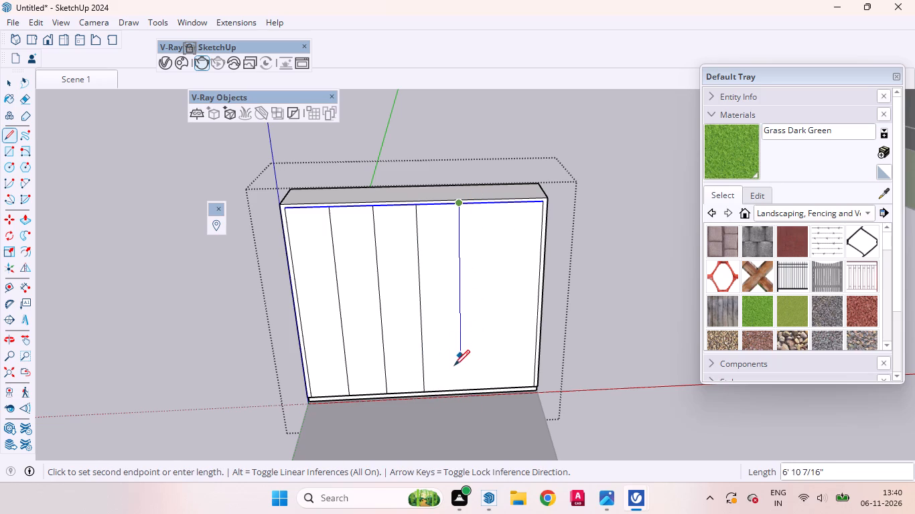
click(457, 390)
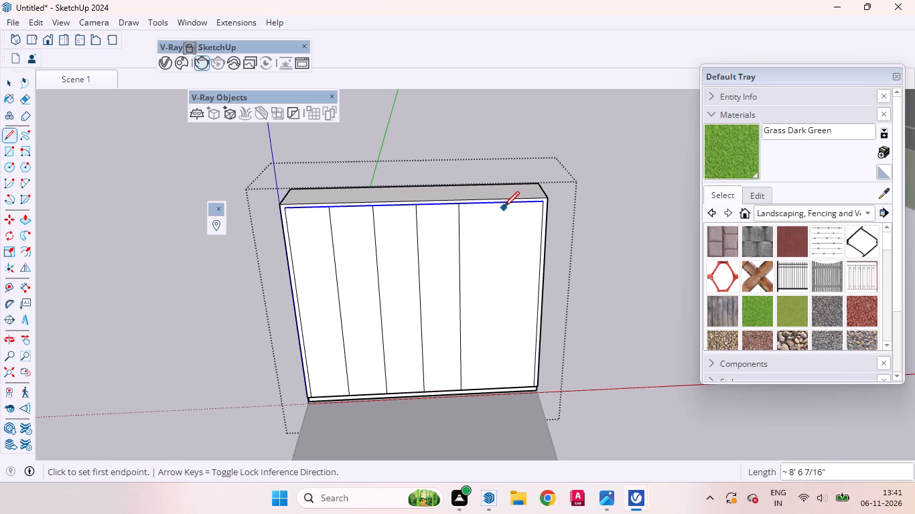
click(502, 204)
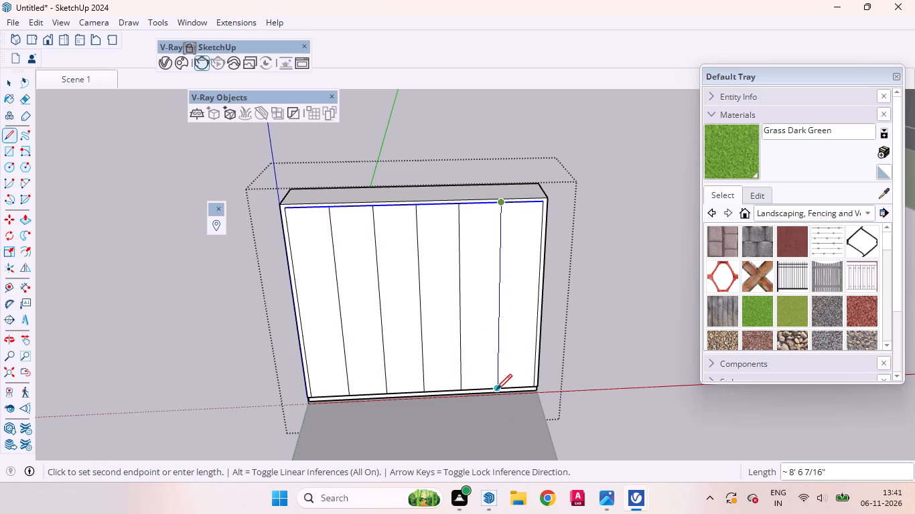
click(496, 388)
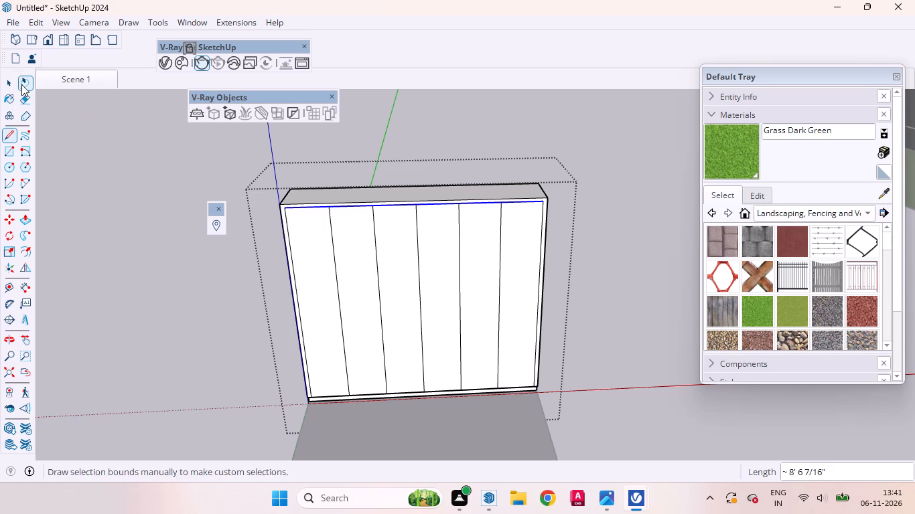
Erase the middle vertical divider to merge the two central strips, and select the merged face.
click(15, 80)
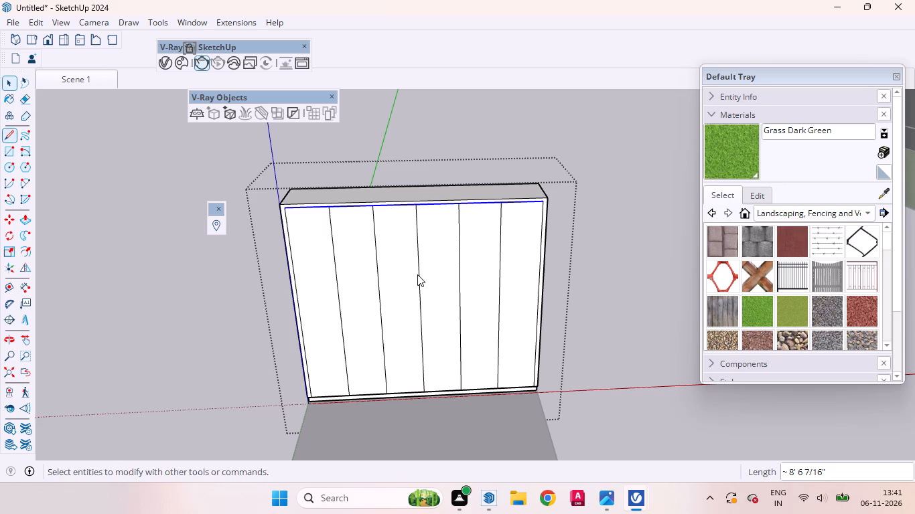
click(417, 274)
right_click(417, 274)
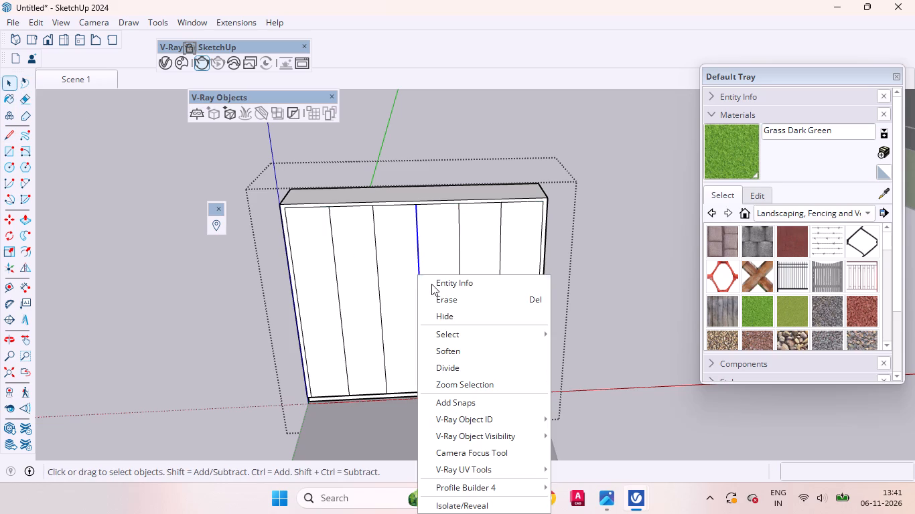
click(439, 300)
click(412, 280)
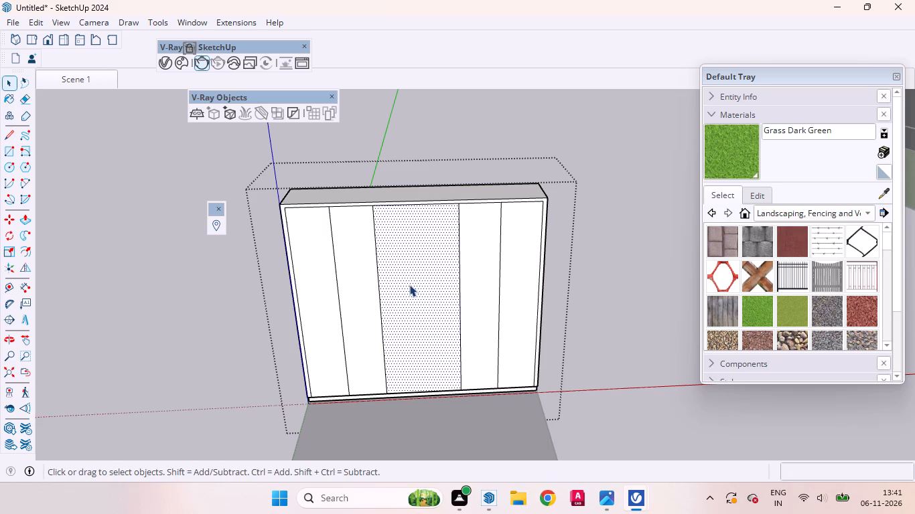
Copy the four vertical dividers and the panel's side edge nearest the blue axis 3mm across the panel, away from that axis.
middle_drag(391, 301, 346, 285)
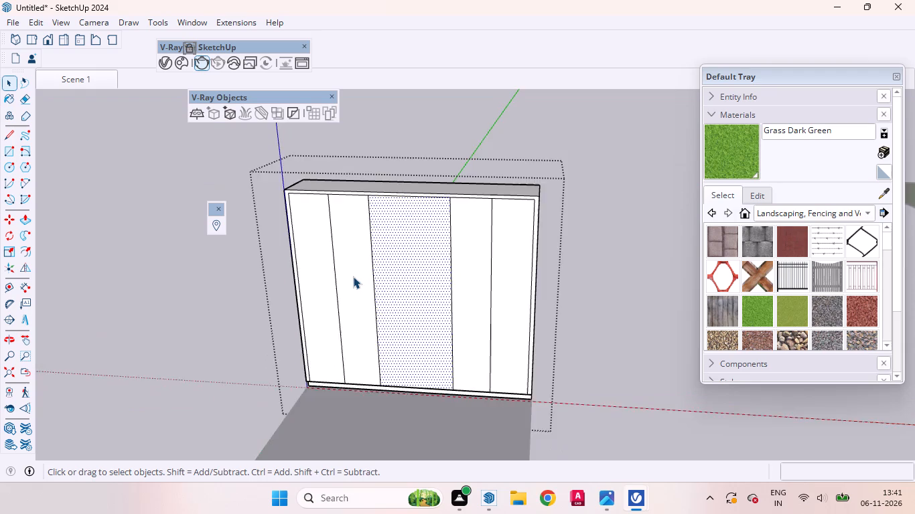
scroll(353, 276, up, 4)
scroll(372, 270, down, 8)
scroll(389, 272, up, 5)
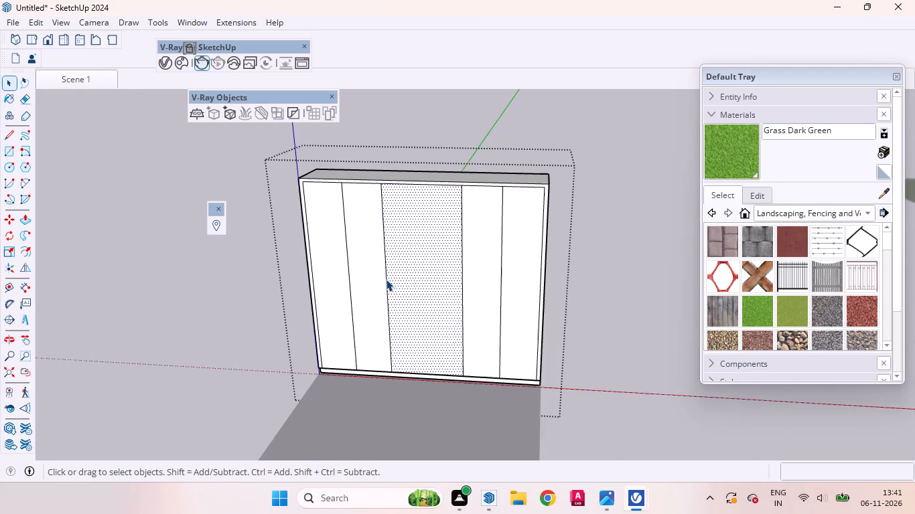
scroll(386, 279, up, 6)
click(389, 278)
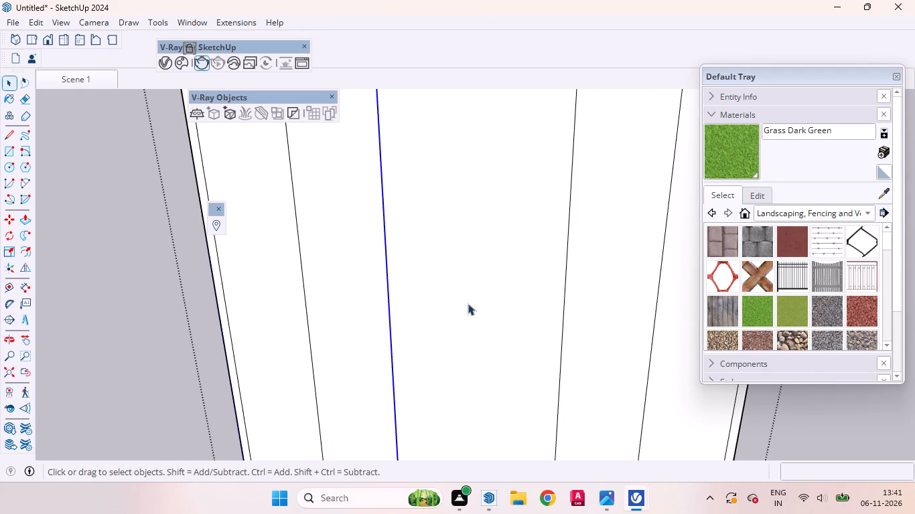
ctrl+click(226, 303)
ctrl+click(305, 295)
ctrl+scroll(269, 298, down, 8)
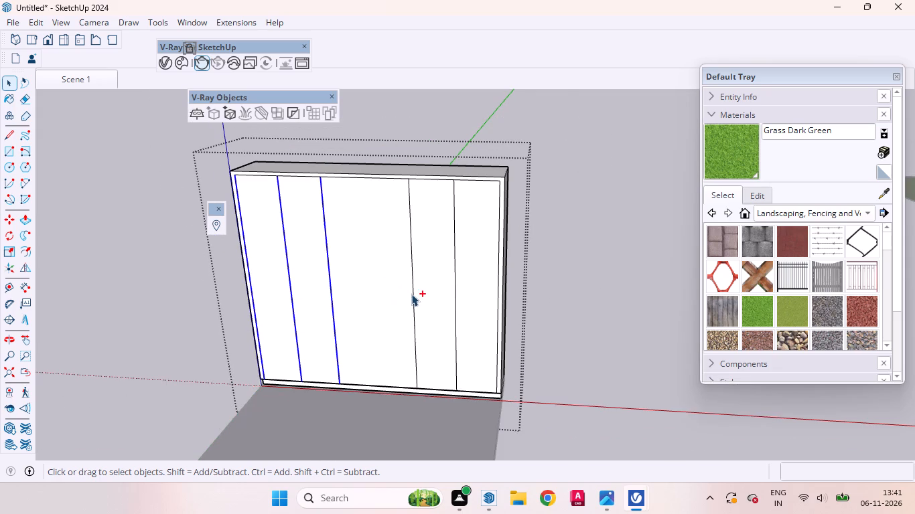
ctrl+click(412, 293)
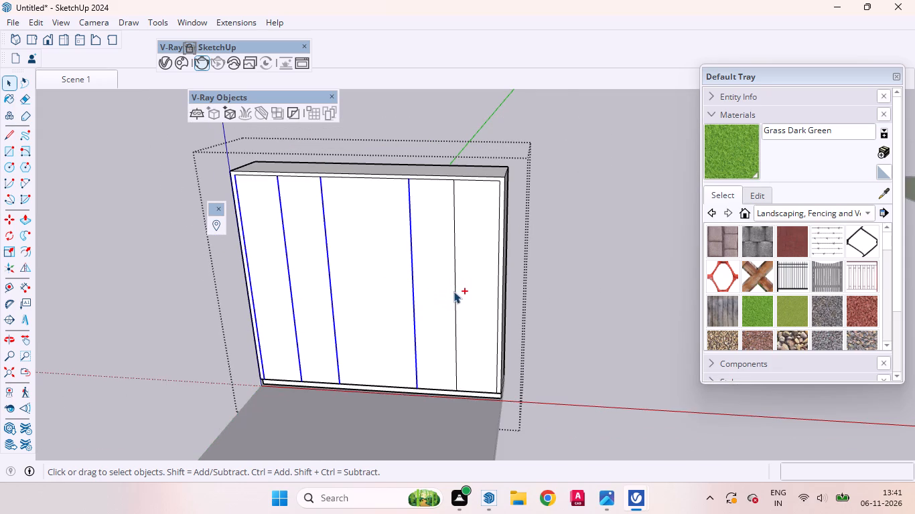
ctrl+click(454, 290)
ctrl+scroll(375, 272, up, 4)
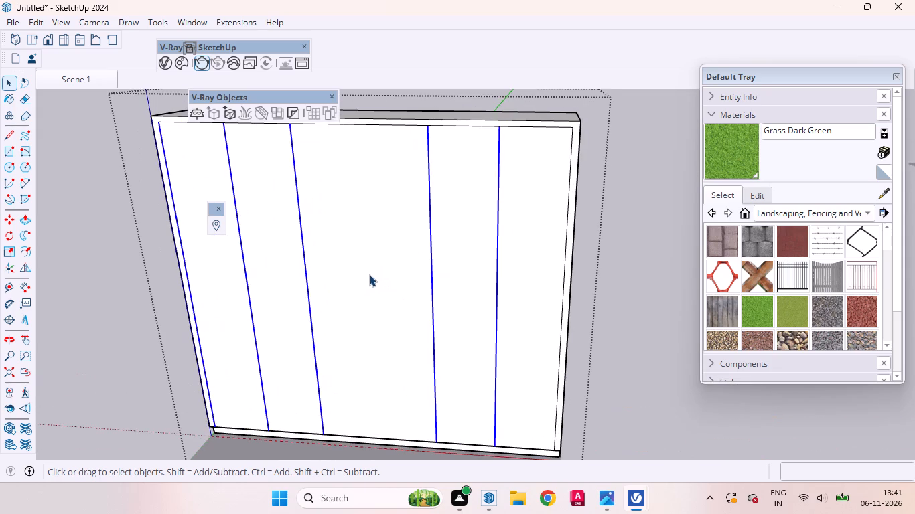
key(m)
click(350, 268)
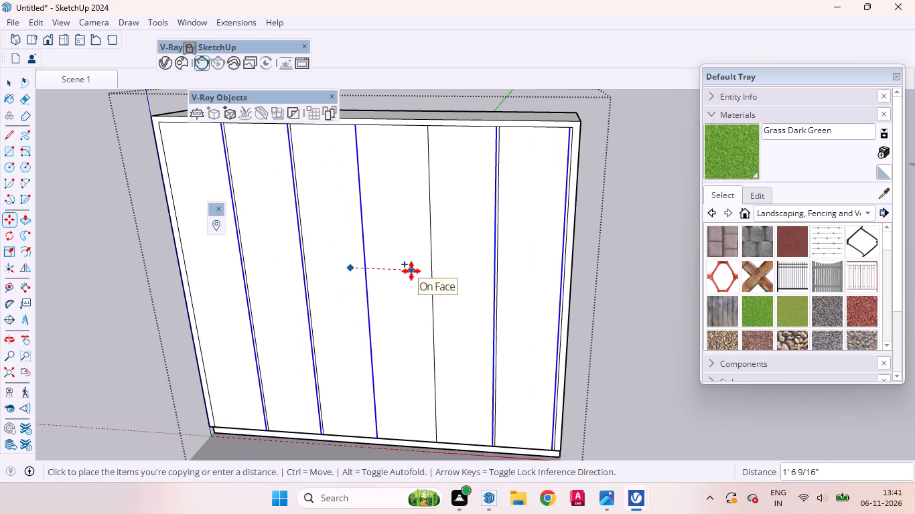
text(3mm)
key(Return)
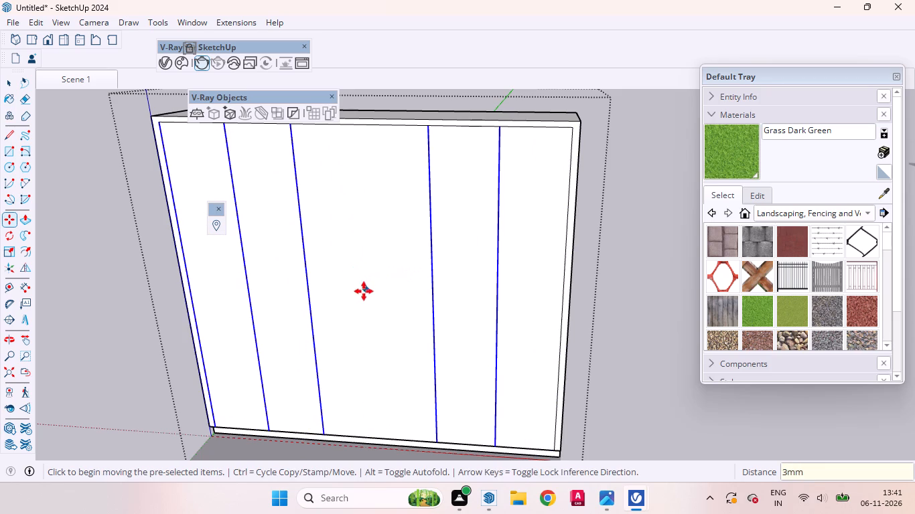
key(space)
scroll(231, 252, up, 2)
scroll(427, 272, down, 1)
scroll(438, 272, up, 1)
scroll(446, 273, down, 8)
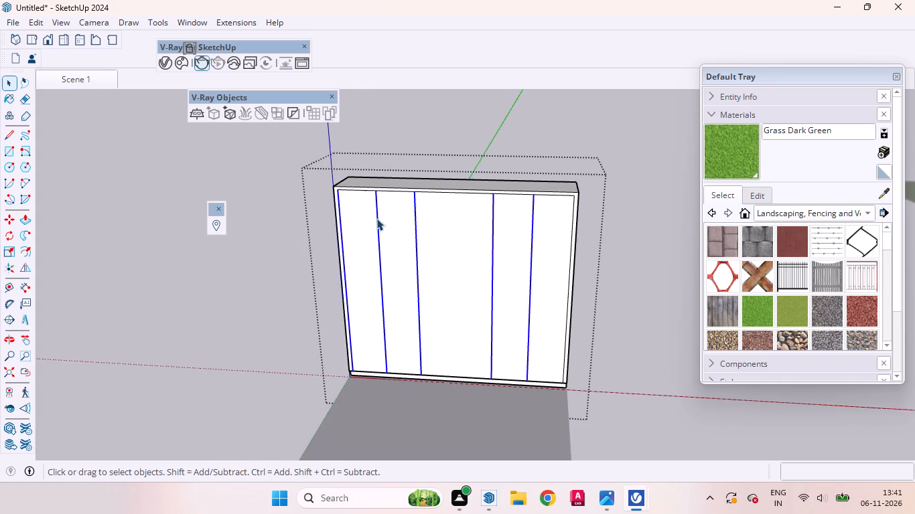
Copy the top edges of the four side strips, leaving out the wide central panel, 3mm downward.
scroll(366, 208, up, 20)
scroll(366, 208, up, 8)
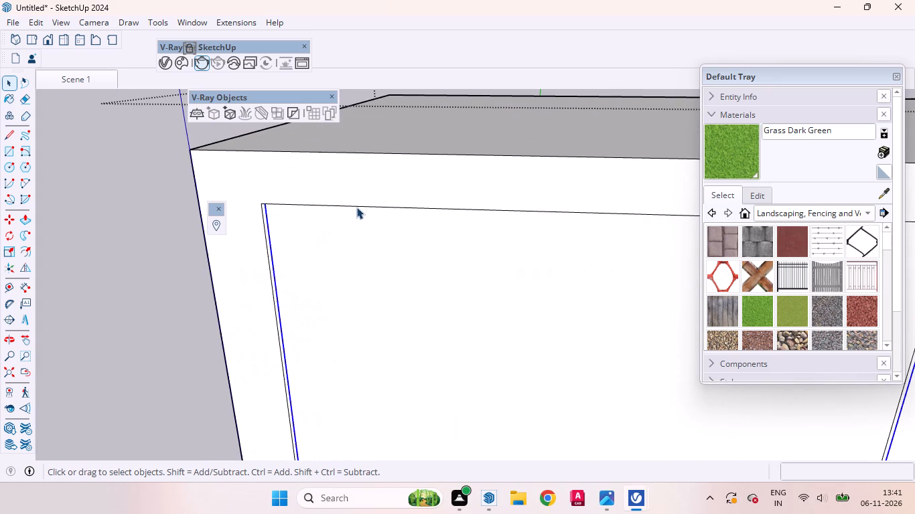
click(357, 207)
scroll(317, 205, down, 15)
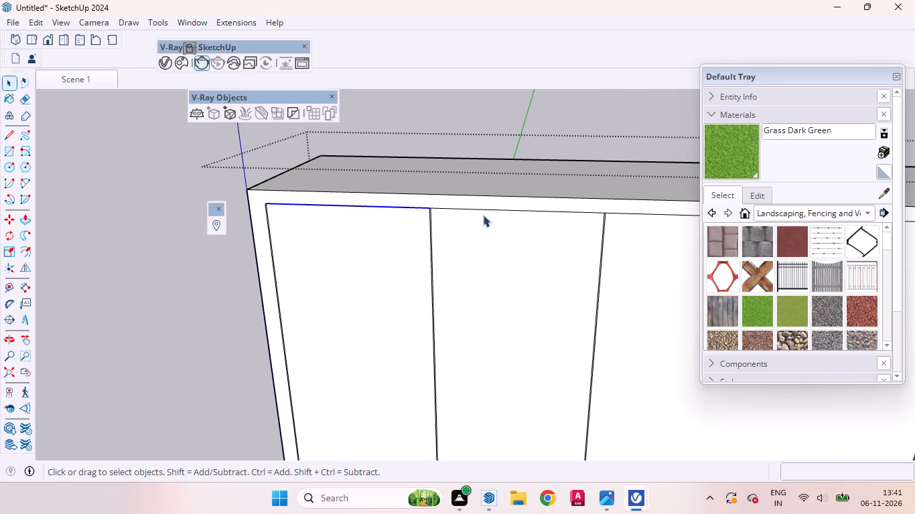
ctrl+click(481, 210)
ctrl+scroll(362, 224, down, 4)
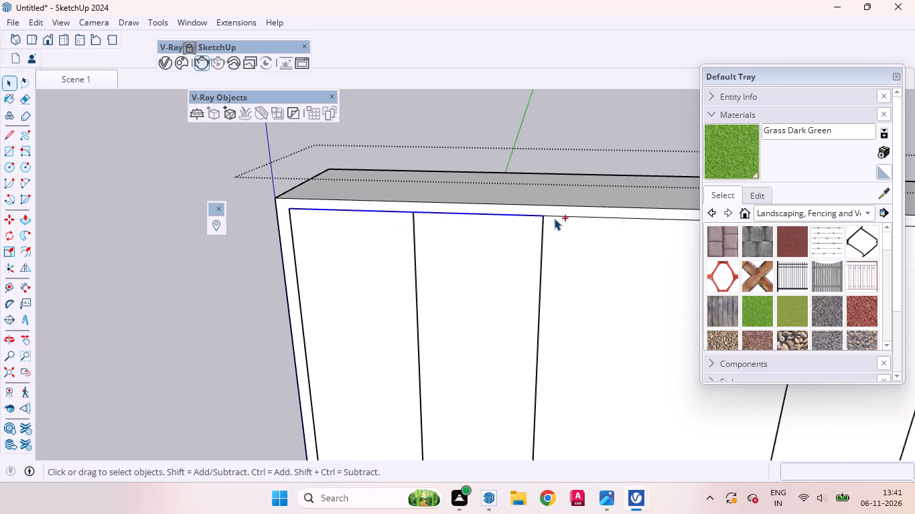
ctrl+click(556, 216)
ctrl+scroll(346, 219, down, 3)
ctrl+scroll(338, 218, up, 1)
ctrl+scroll(336, 217, down, 6)
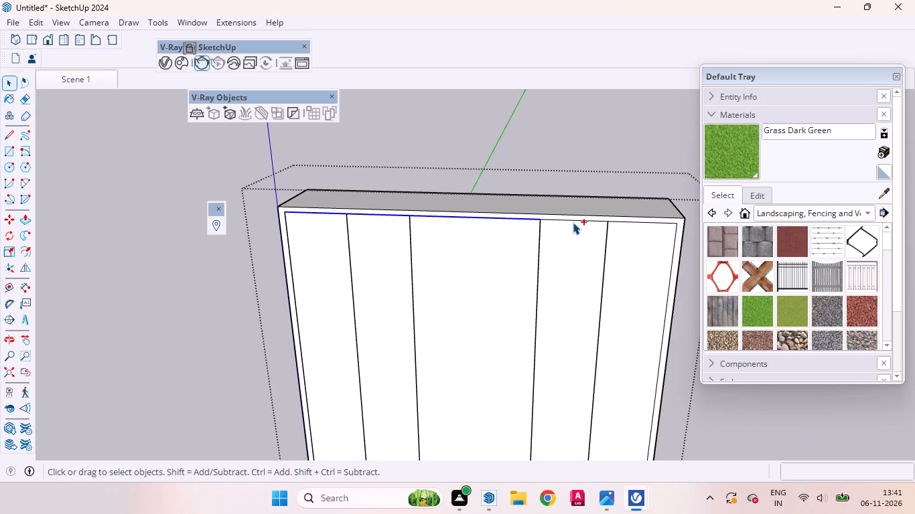
ctrl+click(571, 220)
shift+click(490, 218)
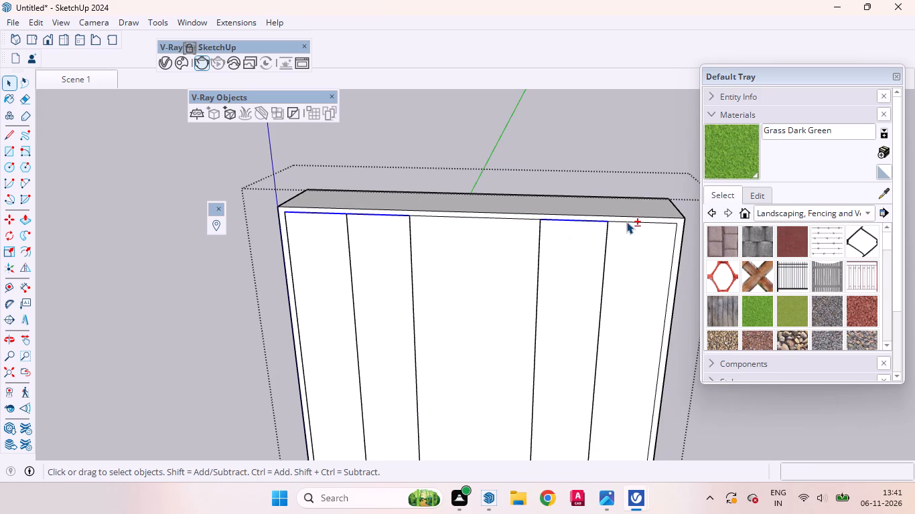
shift+click(628, 222)
key(m)
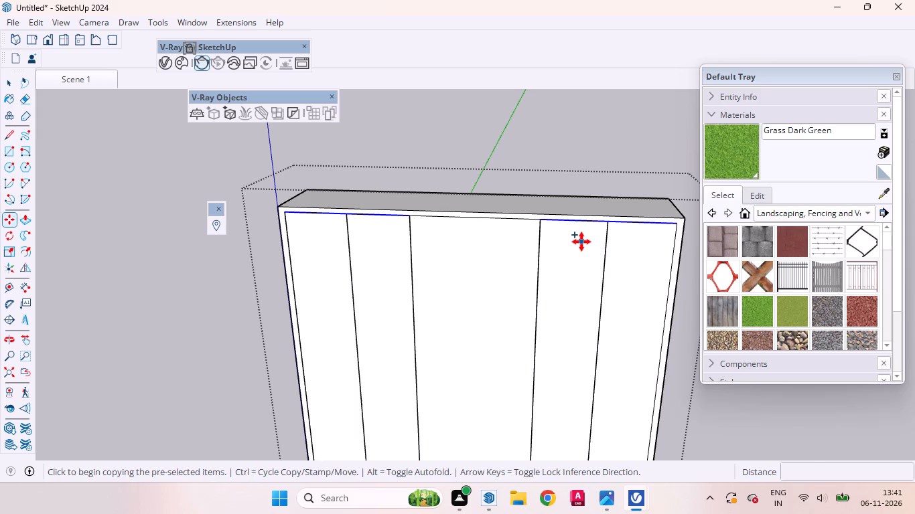
drag(581, 242, 577, 272)
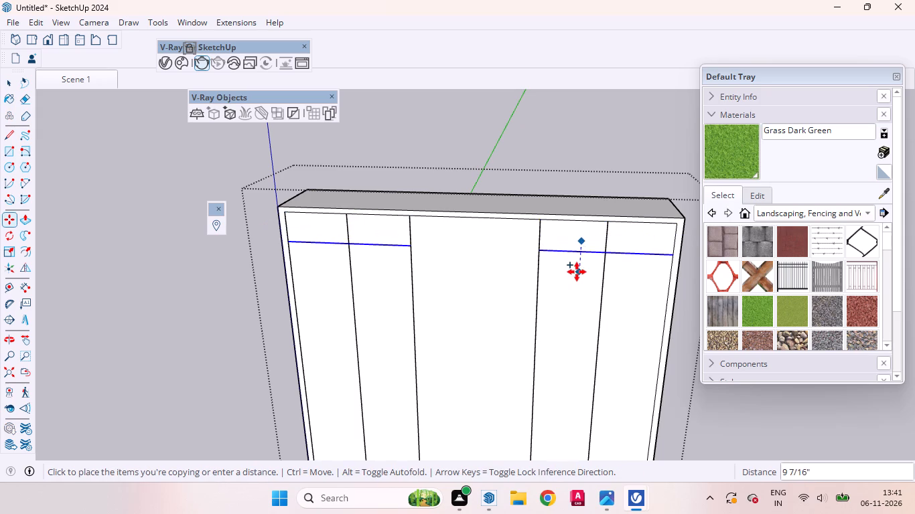
drag(577, 272, 574, 309)
text(3mm)
key(Return)
key(space)
Offset the outline of the wide central panel face inward by 18mm.
click(424, 286)
scroll(554, 153, down, 2)
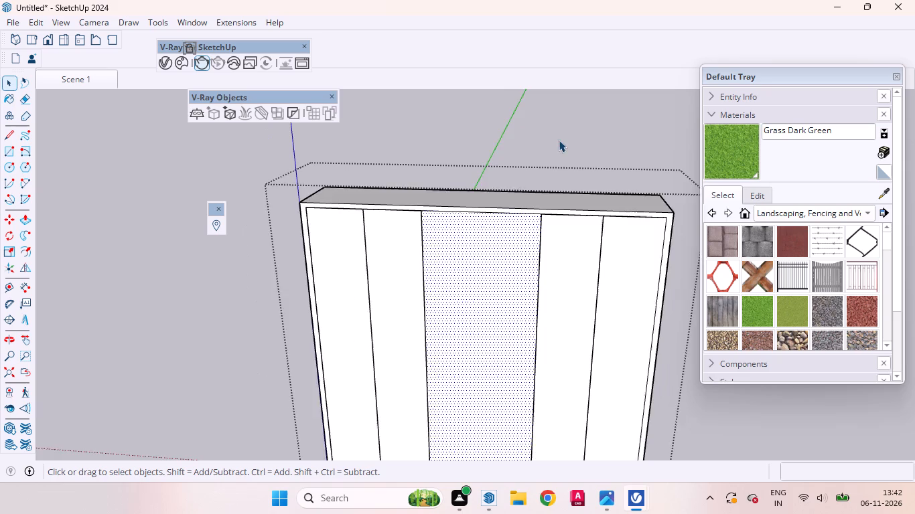
scroll(559, 140, down, 6)
middle_drag(478, 307, 518, 222)
scroll(484, 369, up, 5)
scroll(484, 369, down, 1)
scroll(484, 369, up, 9)
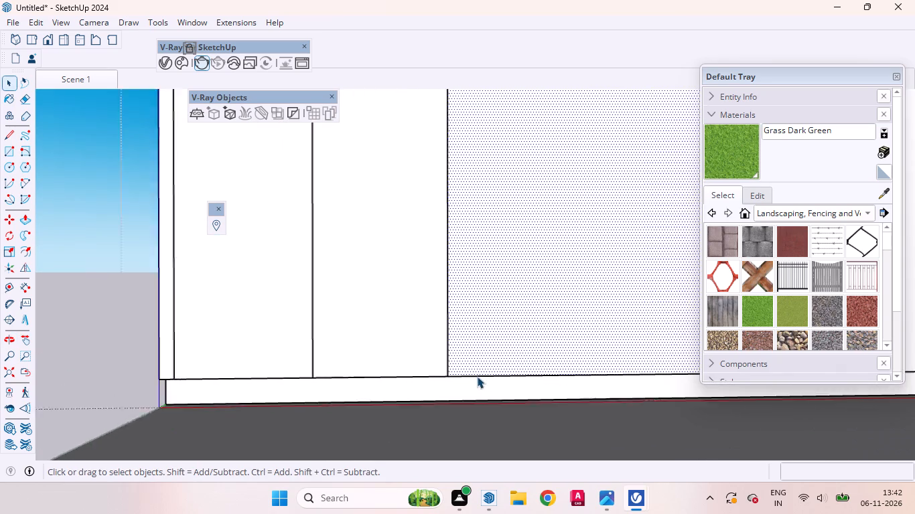
scroll(477, 376, up, 11)
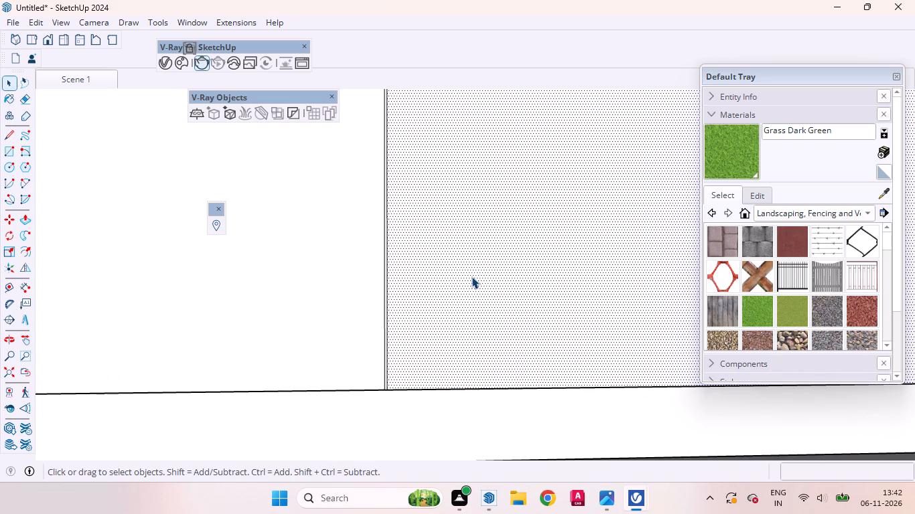
key(f)
drag(435, 253, 449, 265)
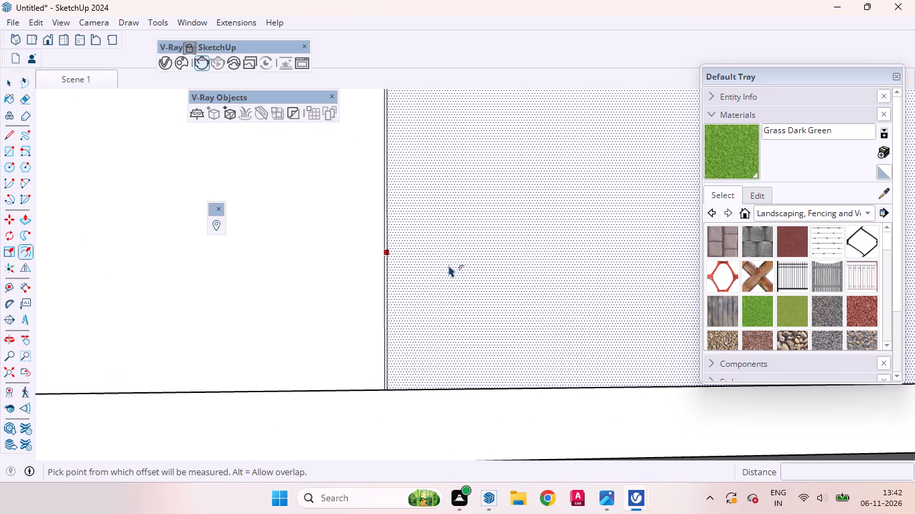
drag(449, 265, 485, 265)
text(18mm)
key(Return)
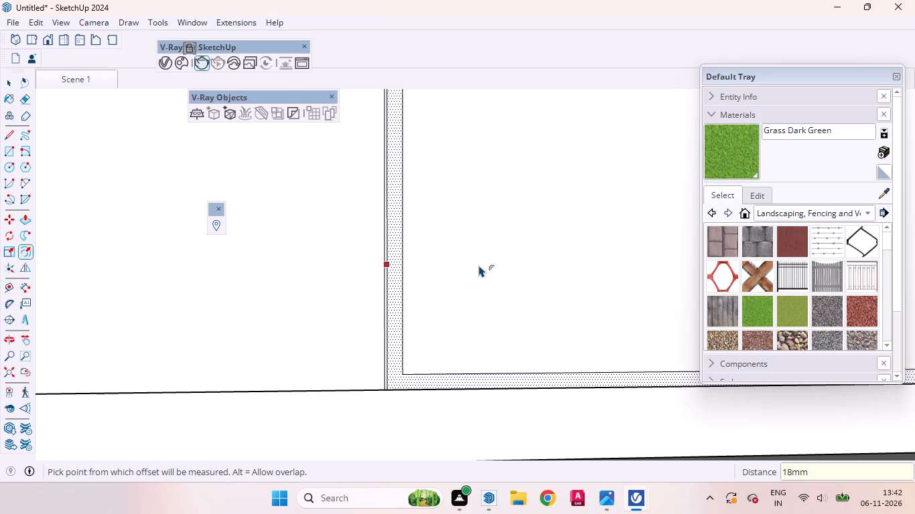
key(space)
Push the central panel's inner face 580mm into the block to form a deep recess.
click(485, 288)
middle_drag(476, 287, 476, 327)
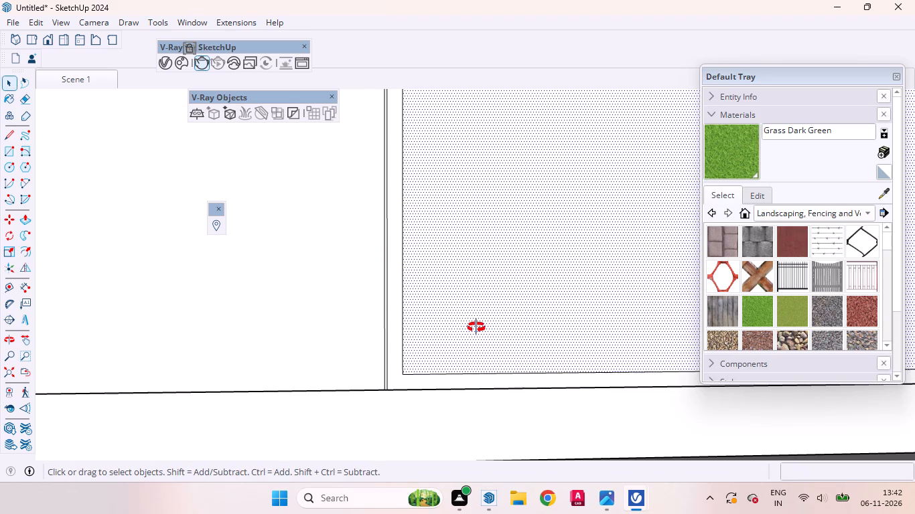
middle_drag(476, 327, 435, 436)
scroll(403, 395, down, 20)
scroll(403, 395, down, 1)
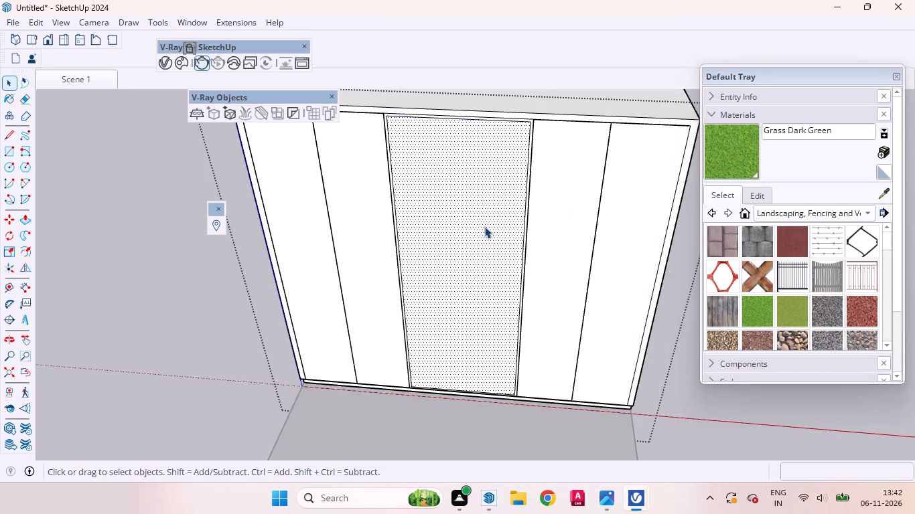
scroll(489, 220, up, 4)
scroll(466, 328, down, 4)
middle_drag(462, 336, 379, 286)
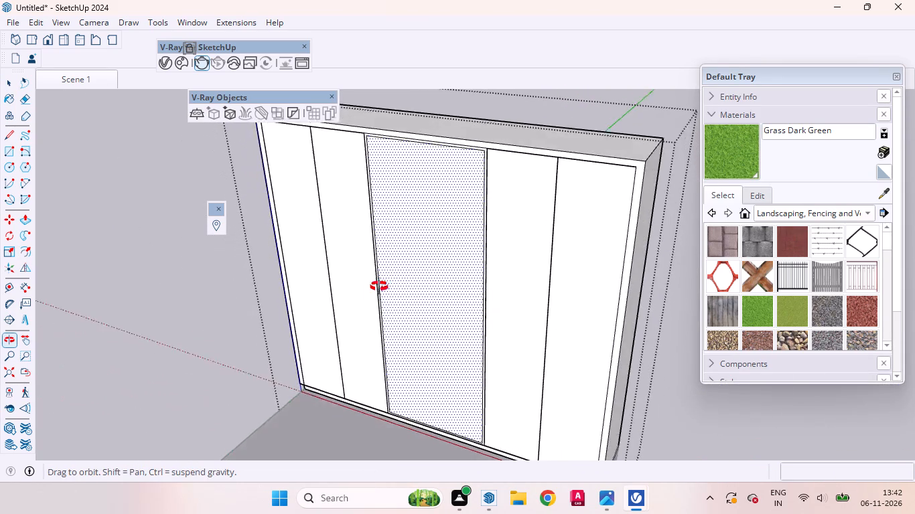
middle_drag(379, 286, 373, 244)
scroll(436, 220, up, 3)
key(p)
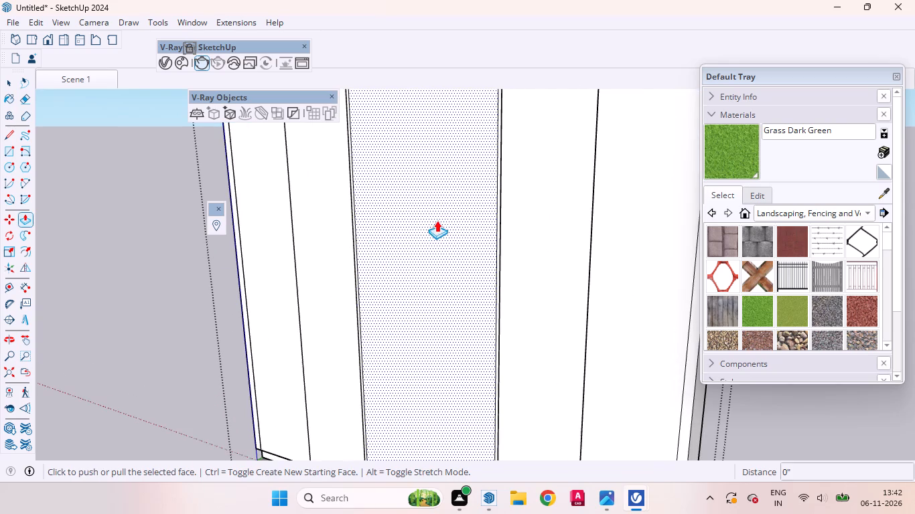
drag(413, 272, 435, 266)
text(580)
text(mm)
key(Return)
key(space)
Push the narrow vertical groove face between the two strips nearest the blue axis 18mm into the block.
scroll(447, 302, down, 10)
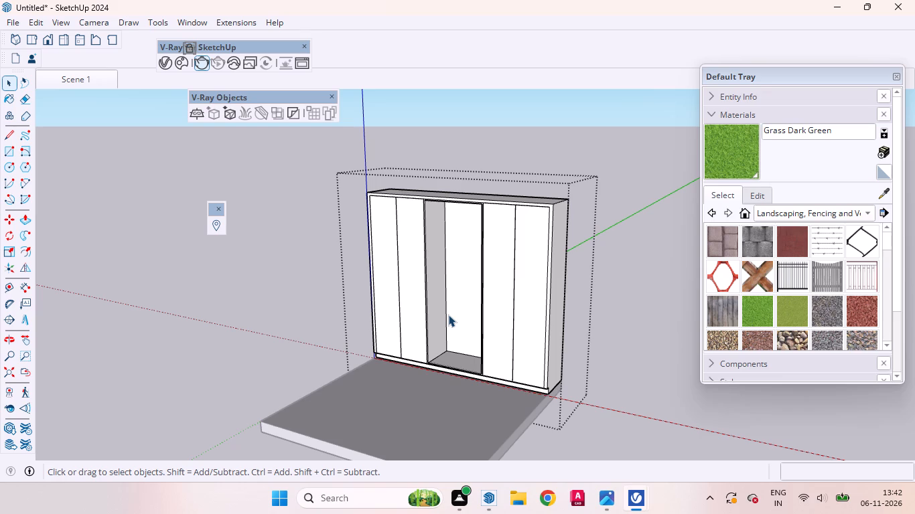
scroll(464, 342, up, 8)
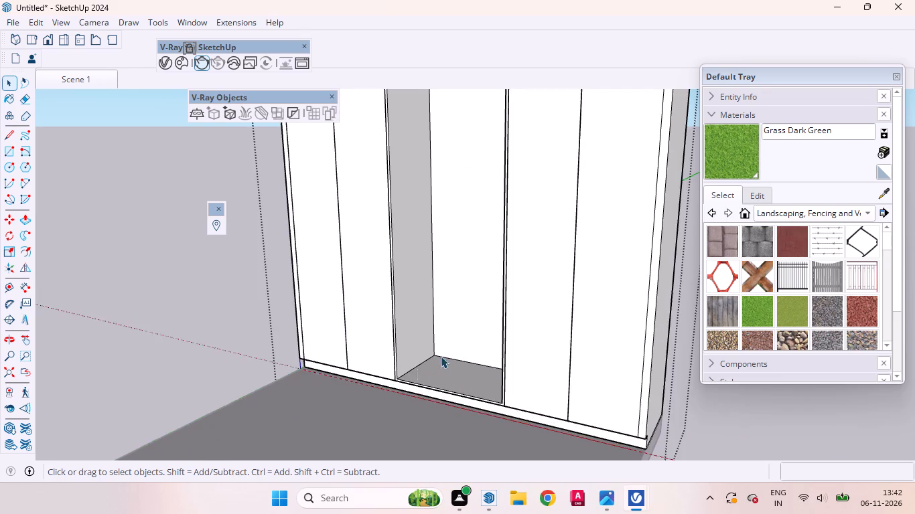
middle_drag(427, 375, 533, 354)
scroll(447, 408, down, 5)
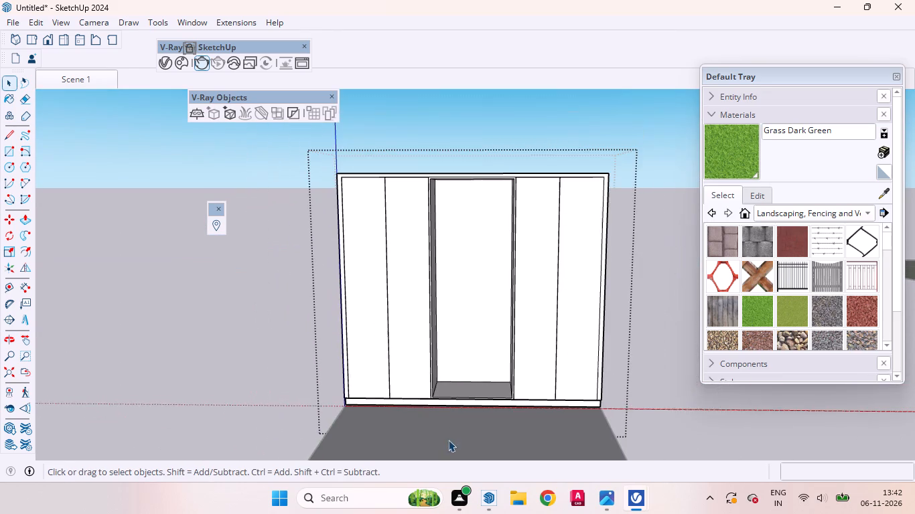
scroll(419, 184, up, 19)
scroll(342, 172, down, 5)
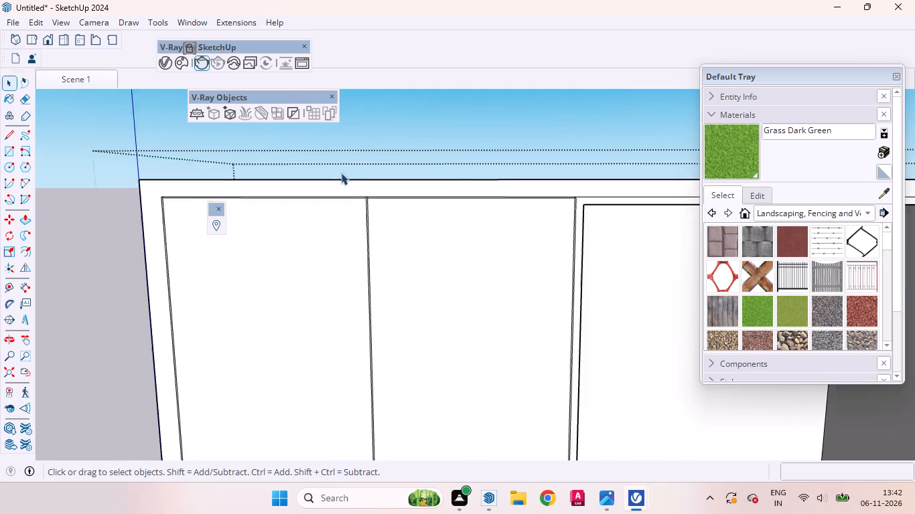
scroll(362, 195, up, 5)
scroll(363, 196, down, 1)
scroll(363, 196, up, 20)
scroll(363, 196, up, 4)
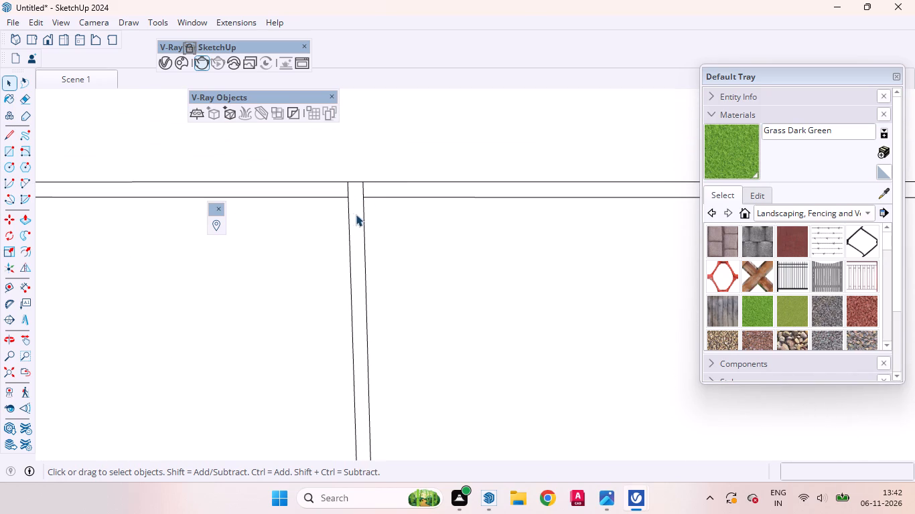
click(357, 214)
scroll(417, 135, down, 15)
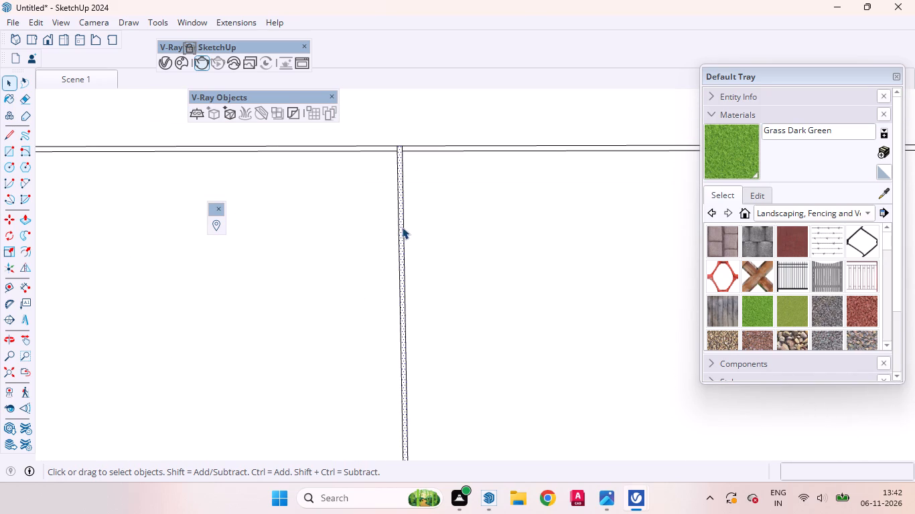
key(p)
scroll(403, 227, up, 14)
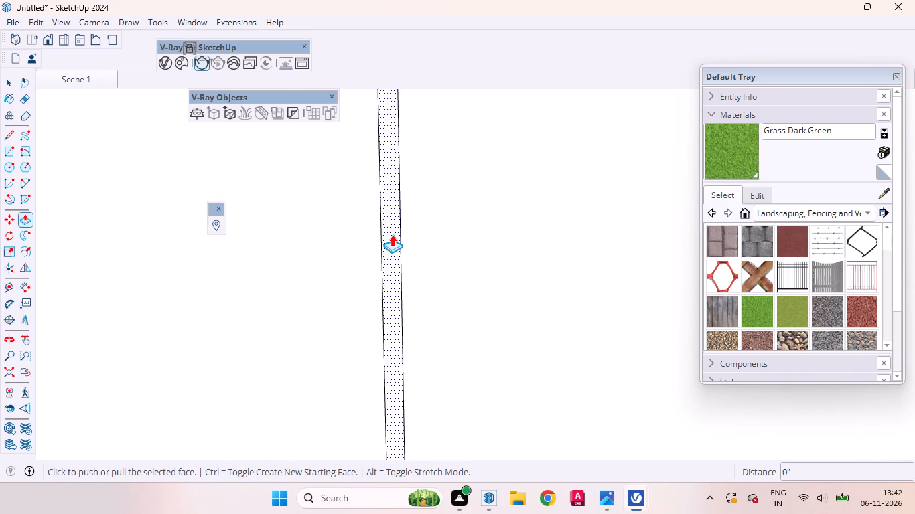
drag(392, 234, 413, 220)
text(18mm)
key(Return)
Repeat the 18mm push on the top groove faces of the two strips nearest the blue axis and on the outer strip's side groove.
scroll(387, 248, down, 17)
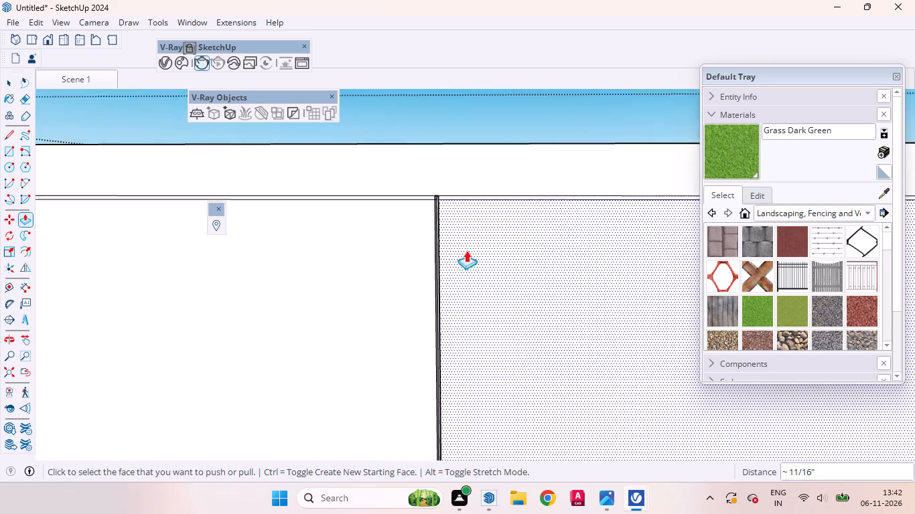
scroll(466, 250, down, 5)
scroll(419, 212, up, 3)
scroll(419, 212, down, 4)
scroll(457, 198, up, 19)
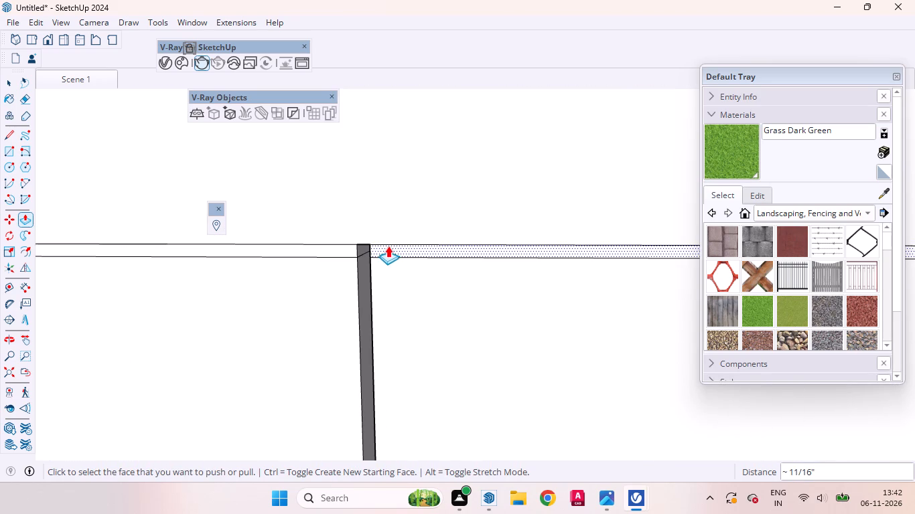
double_click(391, 246)
double_click(350, 244)
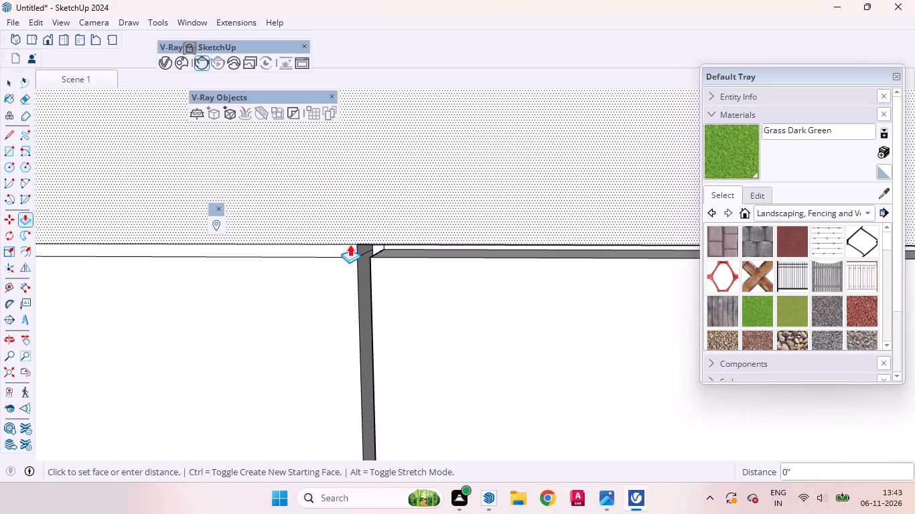
key(ctrl+z)
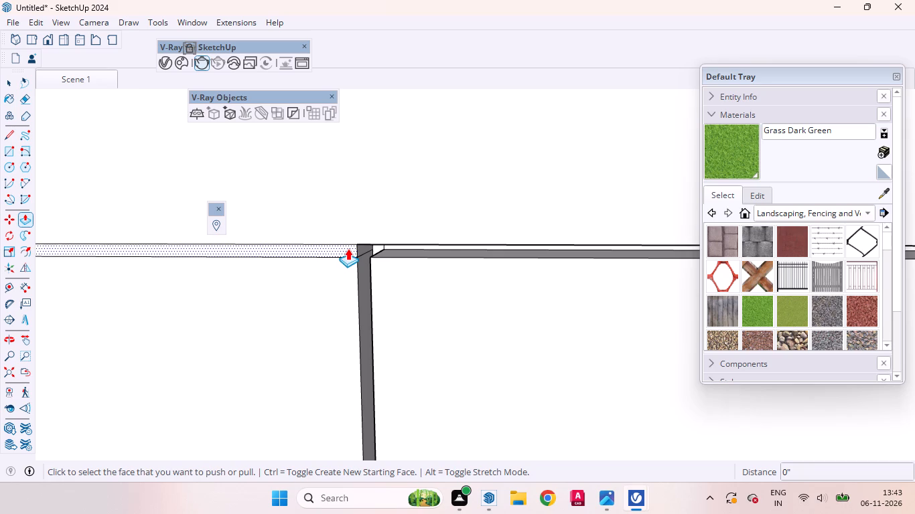
double_click(346, 247)
scroll(470, 250, down, 16)
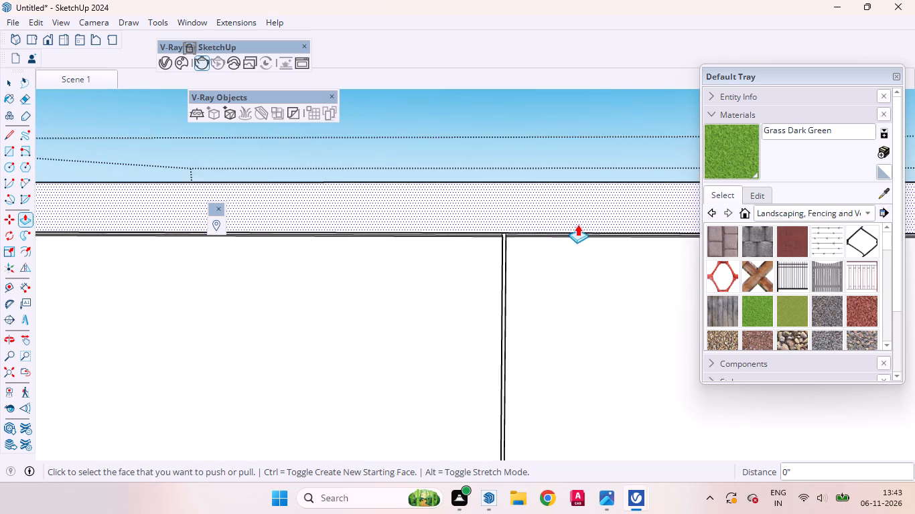
scroll(577, 224, down, 5)
scroll(189, 229, up, 19)
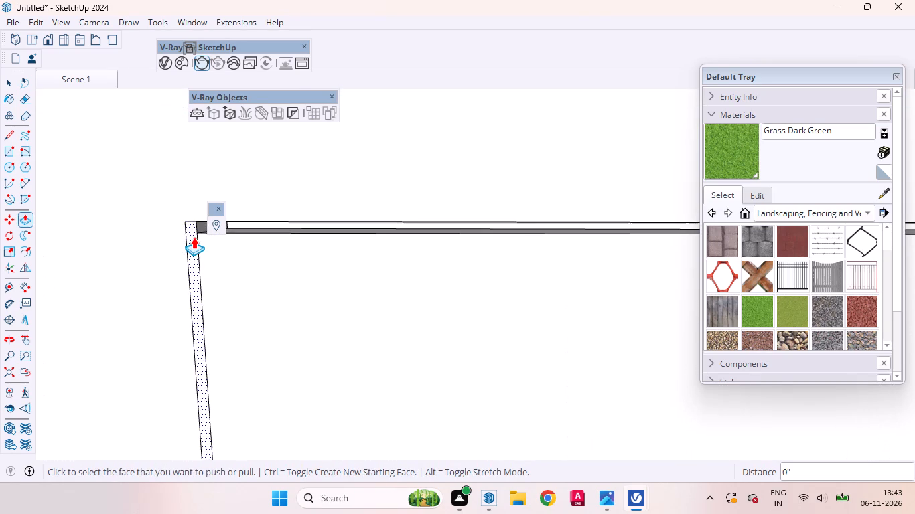
double_click(194, 237)
Examine the lower ends of the strips nearest the blue axis, where they meet the plinth.
scroll(348, 279, down, 16)
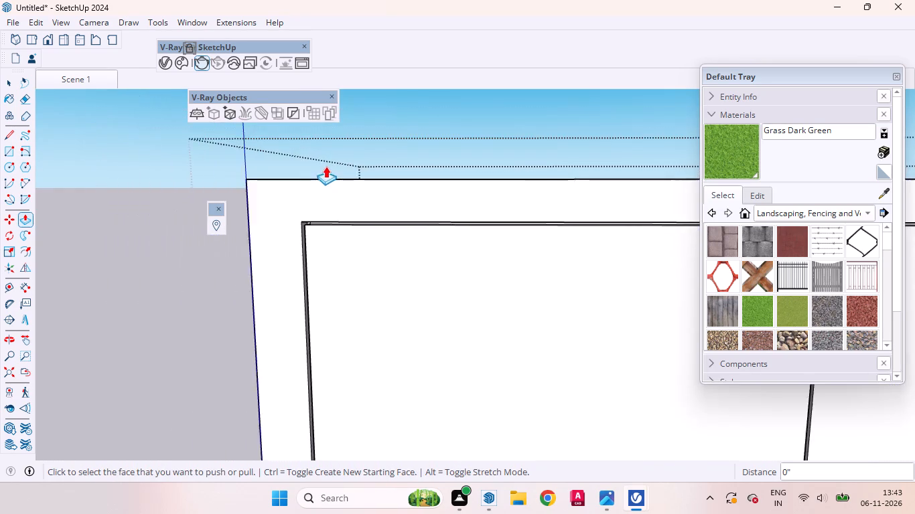
scroll(326, 166, down, 20)
scroll(342, 118, up, 1)
scroll(342, 118, down, 8)
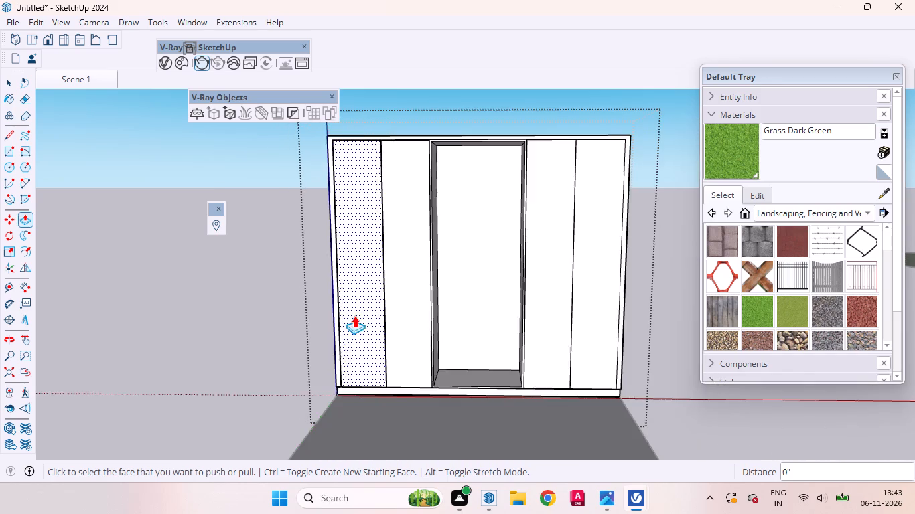
scroll(354, 315, up, 9)
scroll(364, 313, down, 6)
scroll(407, 405, up, 6)
scroll(386, 364, down, 1)
scroll(386, 364, up, 8)
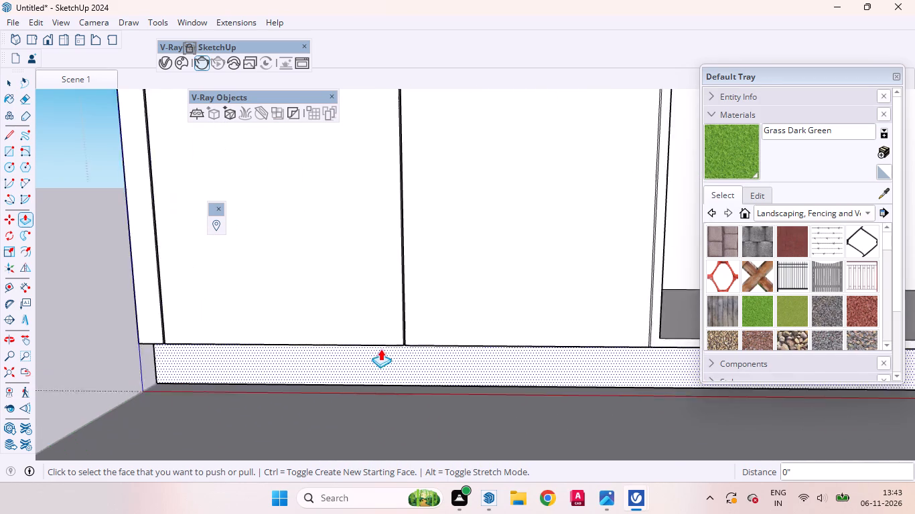
scroll(380, 349, up, 1)
middle_drag(367, 373, 300, 353)
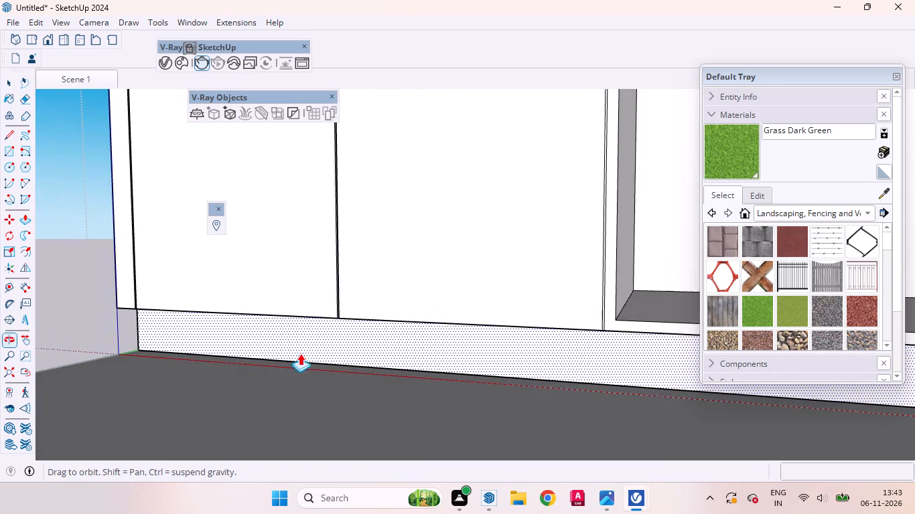
Repeat the 18mm push on the narrow vertical groove face between the niche frame and the adjacent strip on the blue-axis side.
scroll(511, 336, up, 4)
scroll(656, 309, up, 13)
scroll(645, 313, down, 1)
scroll(645, 313, up, 6)
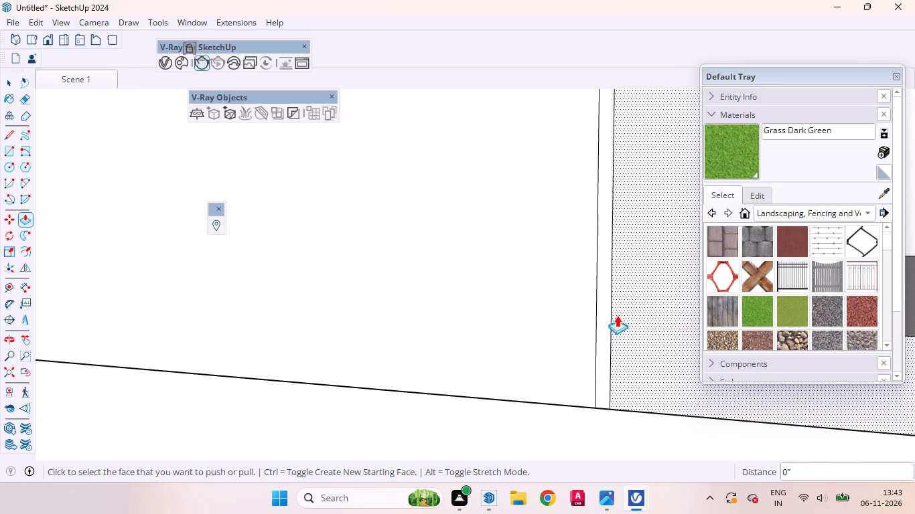
double_click(607, 315)
Repeat the 18mm push on the vertical groove face beside the niche frame on the side farther from the blue axis.
scroll(573, 358, down, 7)
scroll(549, 395, up, 1)
scroll(549, 395, down, 20)
scroll(549, 395, down, 3)
scroll(549, 400, up, 1)
scroll(549, 400, down, 8)
scroll(549, 399, up, 1)
scroll(549, 399, down, 8)
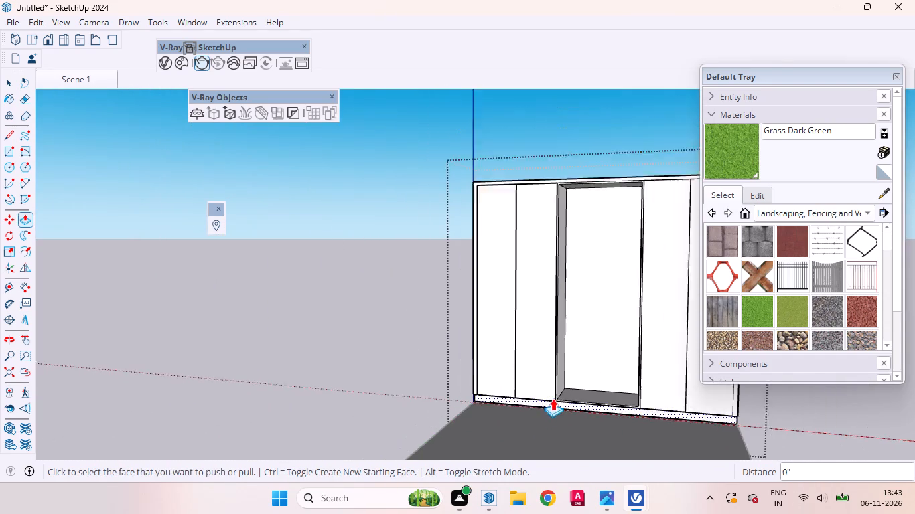
scroll(593, 174, up, 6)
scroll(545, 212, down, 1)
scroll(545, 212, up, 11)
scroll(544, 212, down, 1)
scroll(544, 212, up, 5)
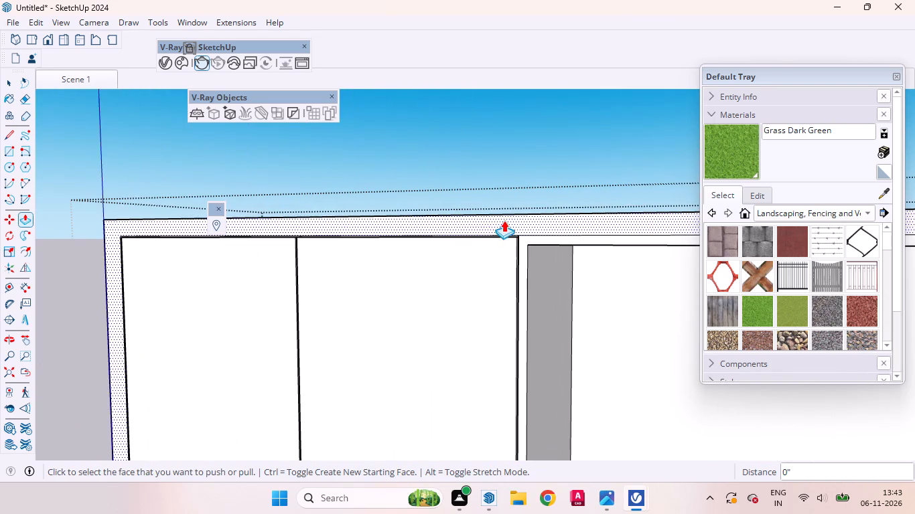
scroll(481, 224, down, 10)
middle_drag(548, 259, 585, 221)
scroll(384, 210, down, 4)
scroll(648, 206, up, 20)
scroll(648, 206, up, 11)
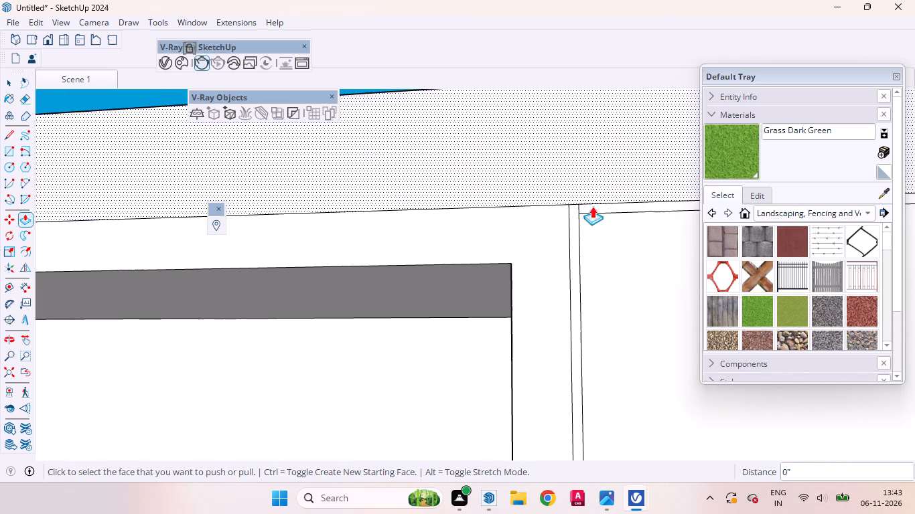
double_click(577, 223)
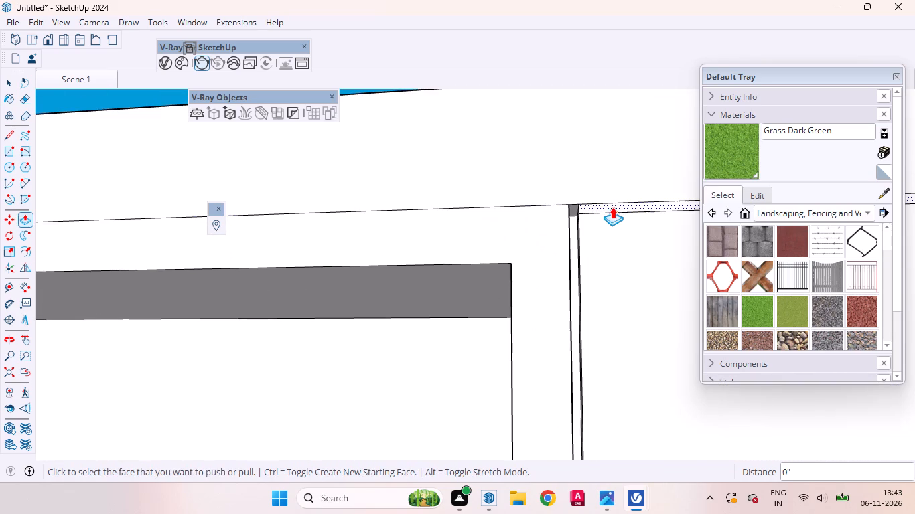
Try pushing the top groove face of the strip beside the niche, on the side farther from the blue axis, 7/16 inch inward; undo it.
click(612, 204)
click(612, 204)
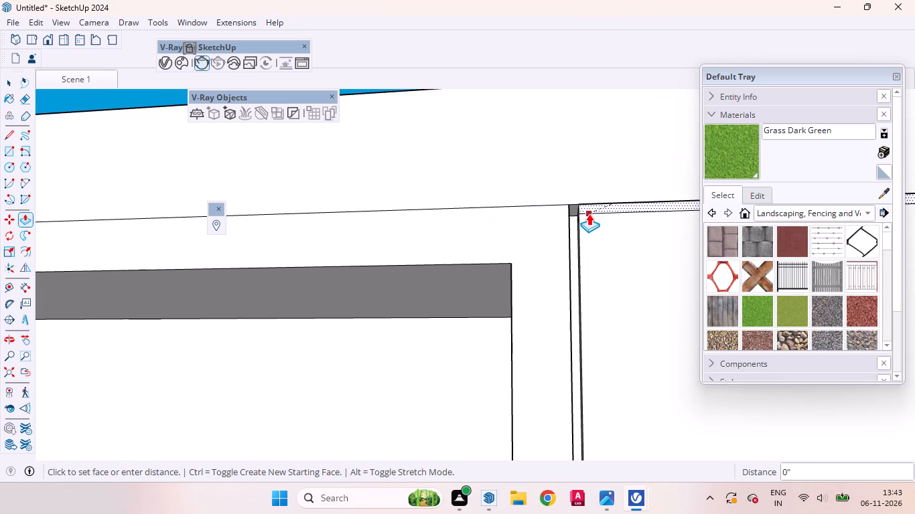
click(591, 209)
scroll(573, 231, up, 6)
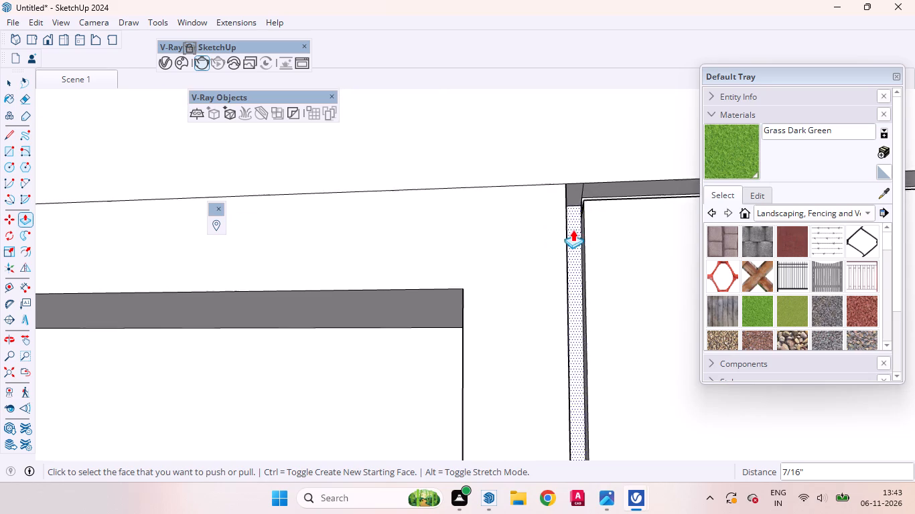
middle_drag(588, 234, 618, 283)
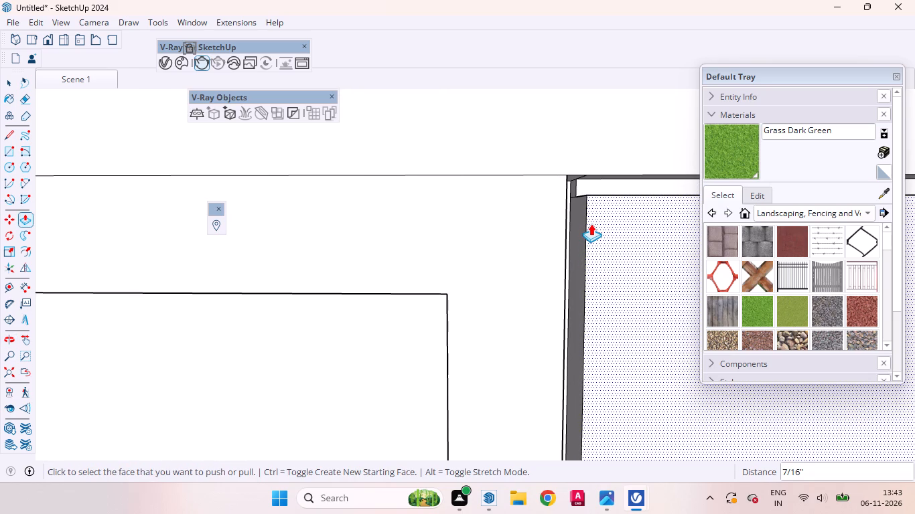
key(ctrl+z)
Push that strip's top groove face about 11/16 inch inward, level with the adjoining groove, and repeat the push on the niche's frame face.
click(610, 181)
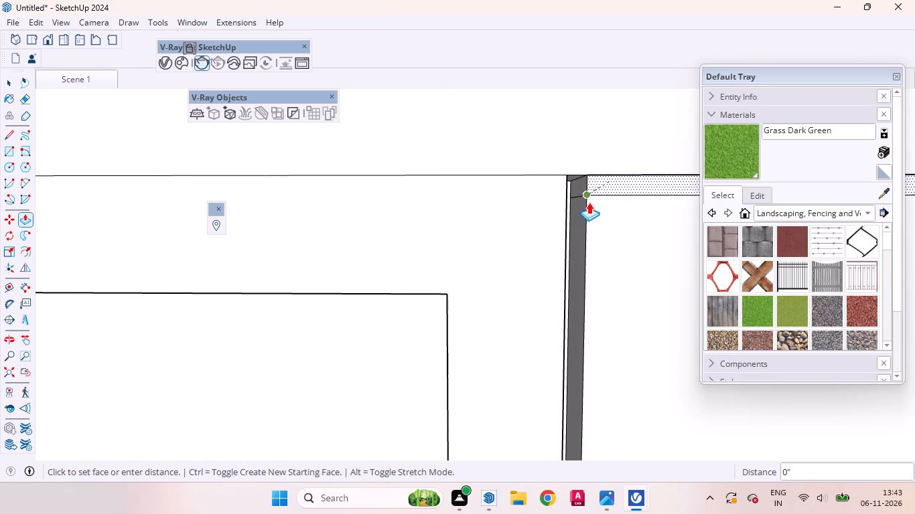
middle_drag(576, 217, 556, 224)
scroll(557, 224, up, 1)
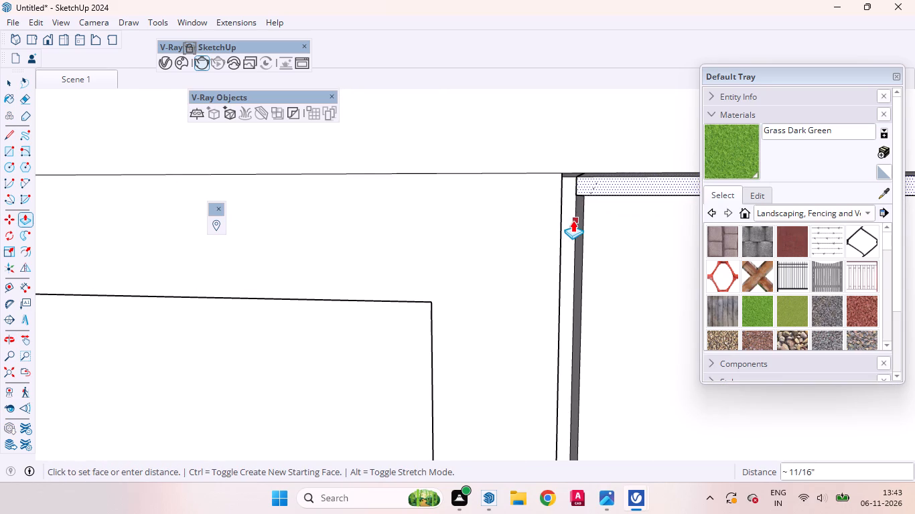
click(569, 218)
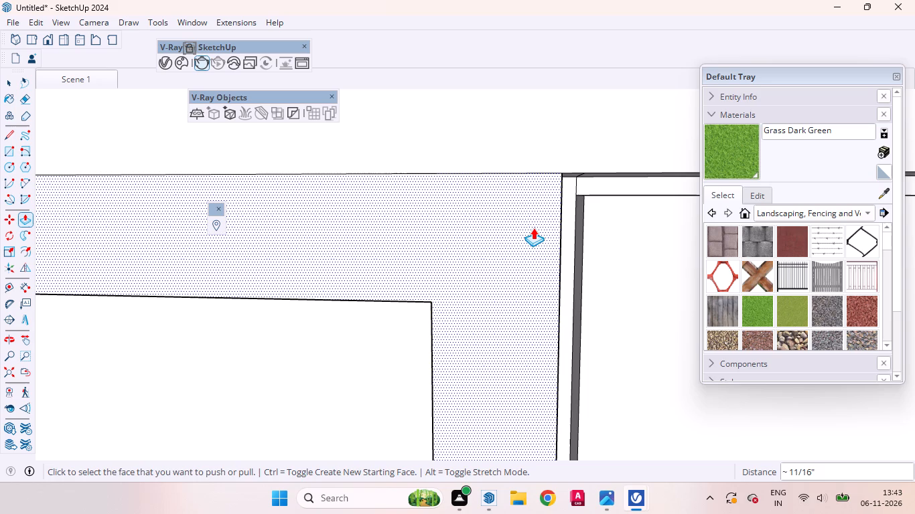
double_click(533, 228)
Repeat the push on the vertical groove between the two strips farthest from the blue axis and on the outermost strip's top groove.
scroll(528, 187, down, 16)
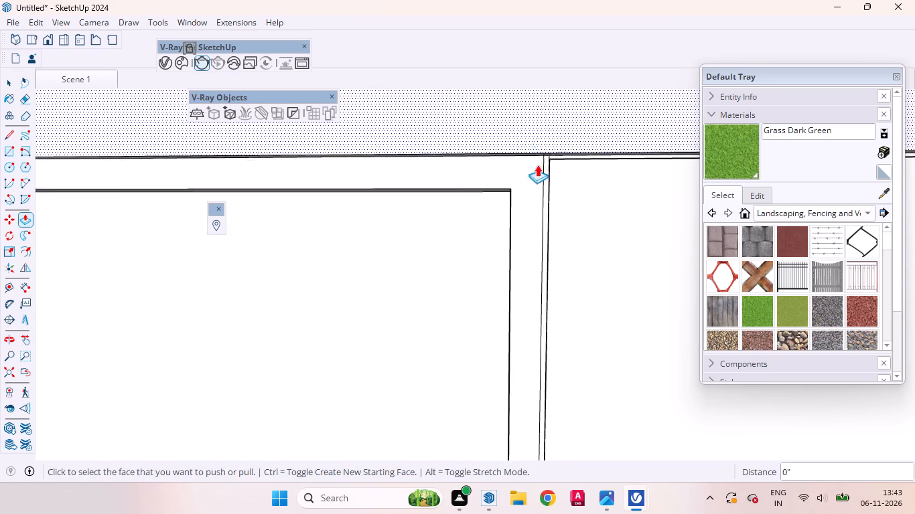
scroll(537, 165, down, 18)
scroll(487, 192, down, 6)
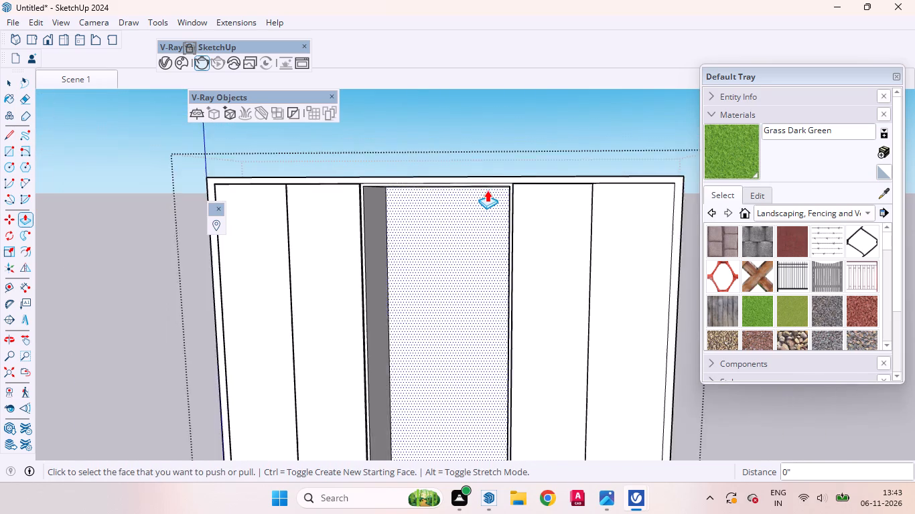
scroll(579, 195, up, 20)
scroll(579, 195, up, 2)
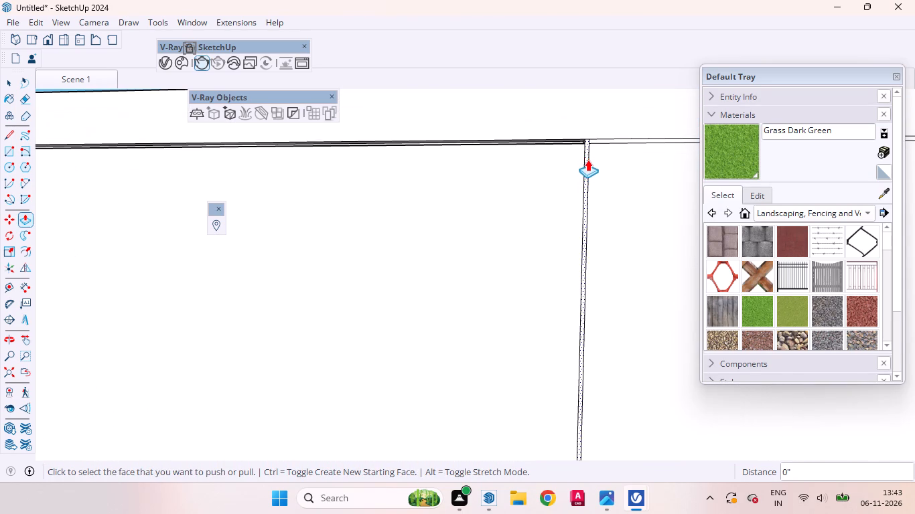
double_click(587, 149)
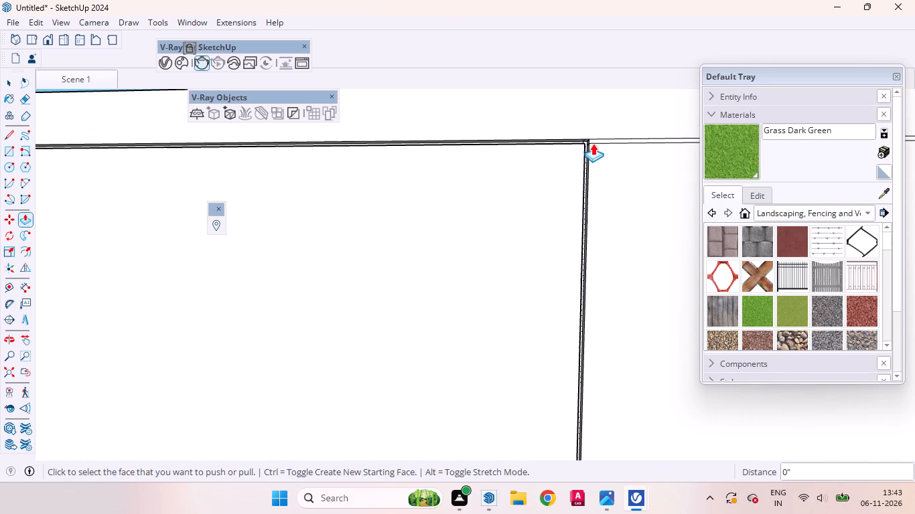
scroll(586, 142, up, 11)
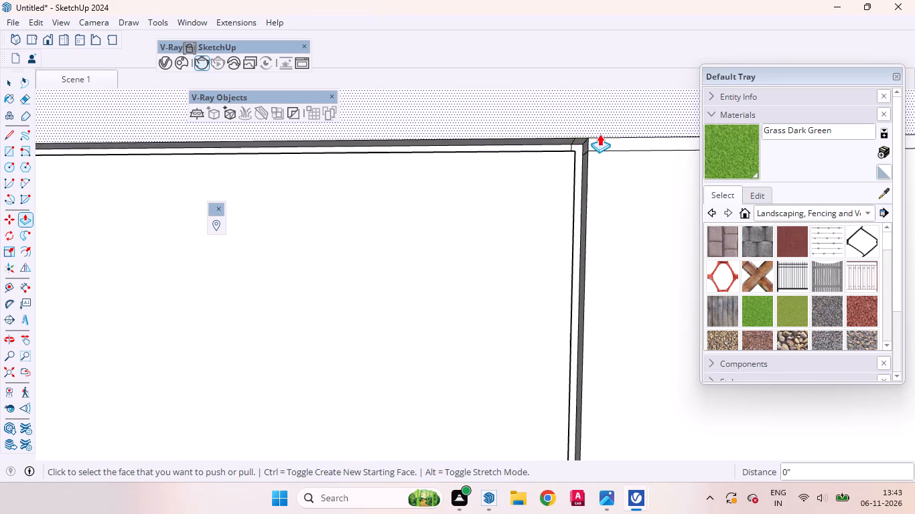
scroll(600, 134, up, 4)
double_click(600, 144)
Copy the outer vertical edge of the strip farthest from the blue axis 3mm inward to outline its side groove.
scroll(552, 159, down, 7)
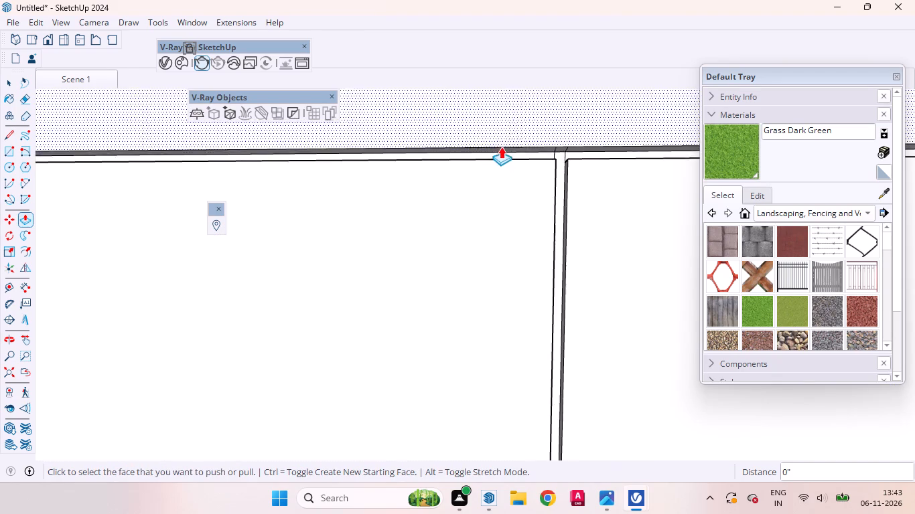
scroll(501, 147, down, 20)
scroll(501, 147, down, 11)
scroll(600, 147, up, 3)
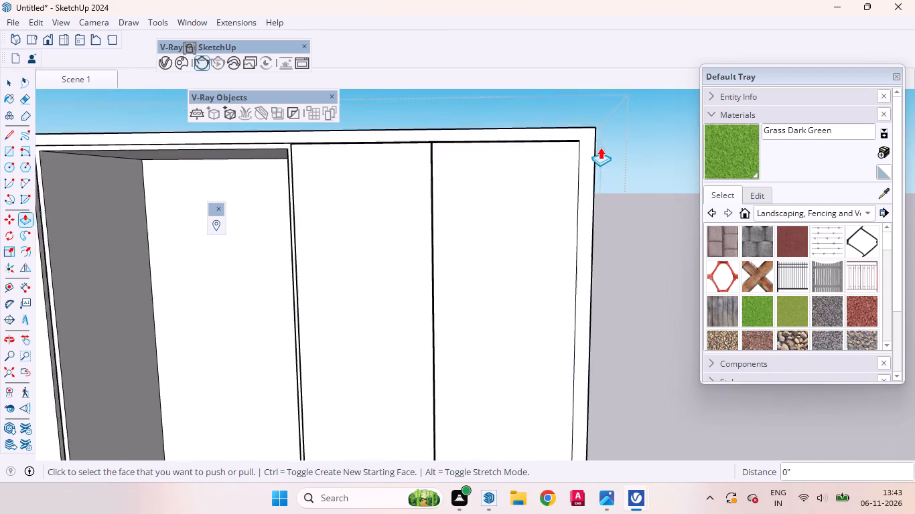
scroll(600, 147, up, 17)
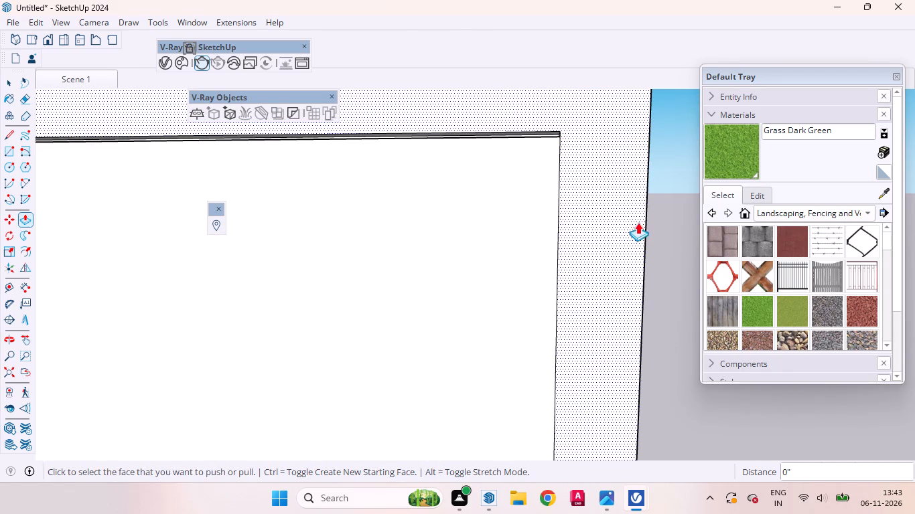
key(space)
click(558, 205)
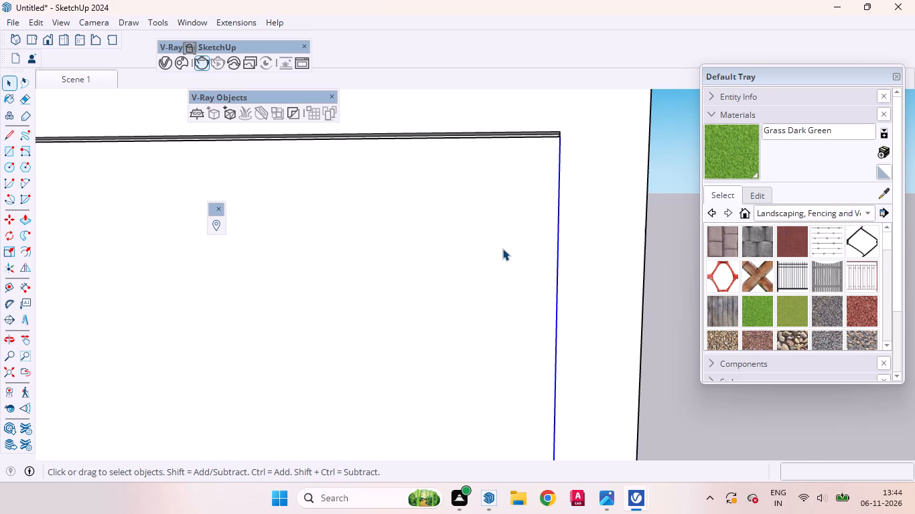
key(m)
click(521, 245)
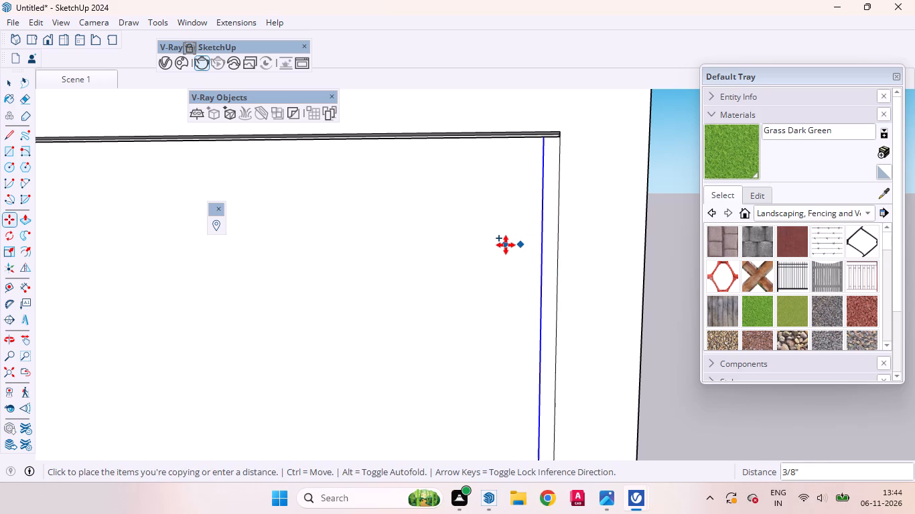
text(3mm)
key(Return)
key(space)
Repeat the groove-depth push on the outermost strip's new 3mm side groove face.
scroll(564, 197, up, 5)
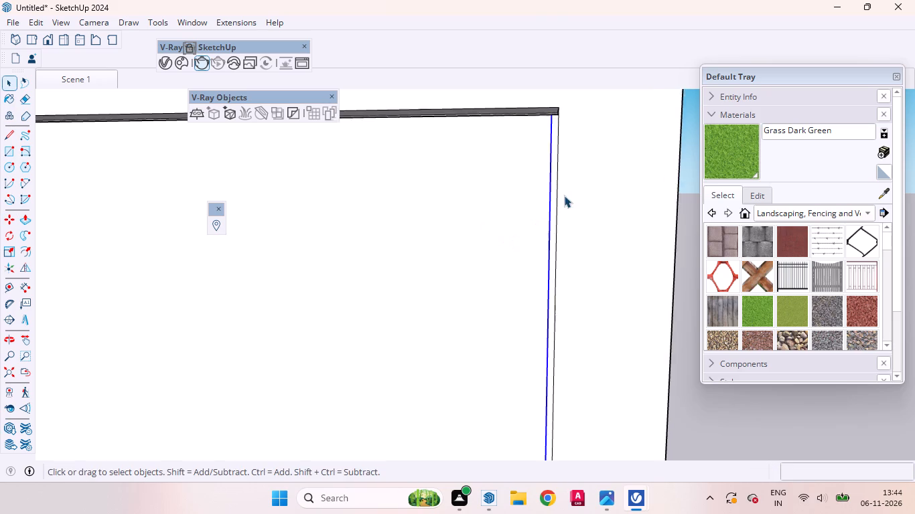
scroll(548, 199, up, 5)
click(555, 197)
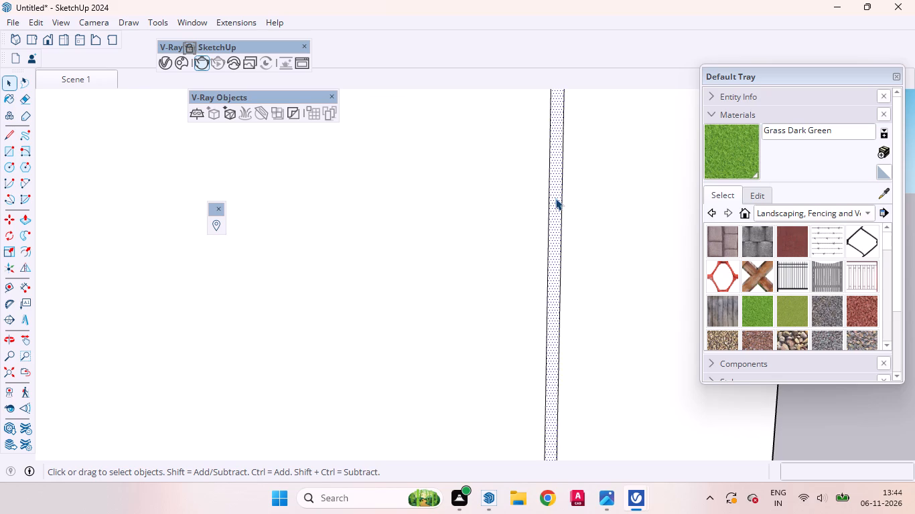
key(p)
double_click(555, 198)
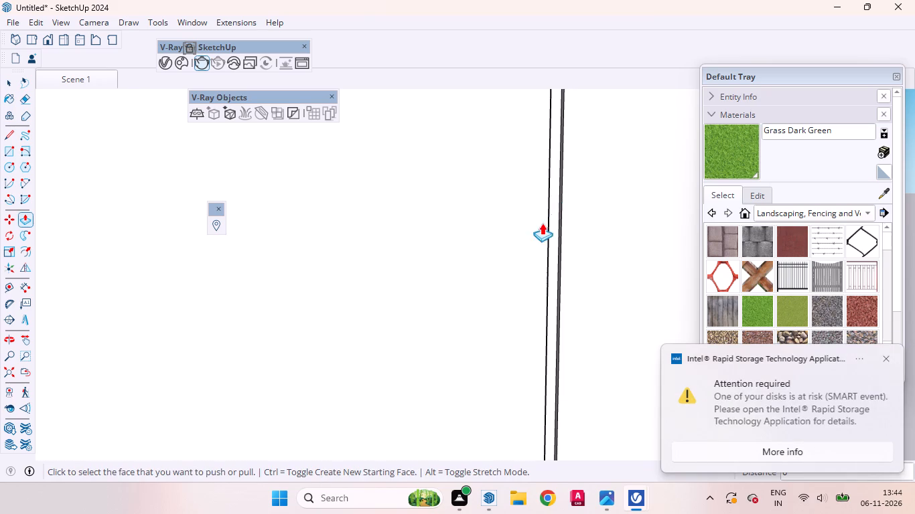
Examine the wardrobe's front grooves and niche frame, including the niche's upper corner nearest the blue axis.
scroll(542, 224, down, 20)
scroll(542, 224, down, 12)
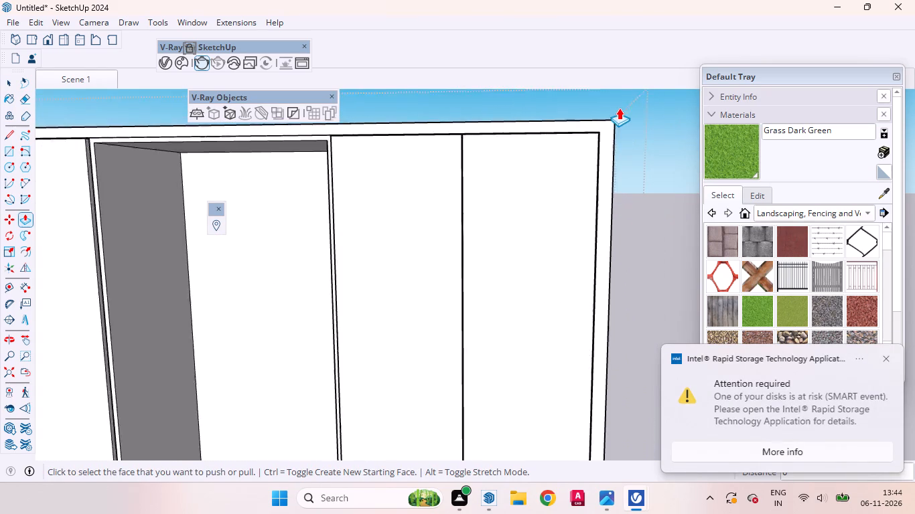
scroll(619, 108, down, 12)
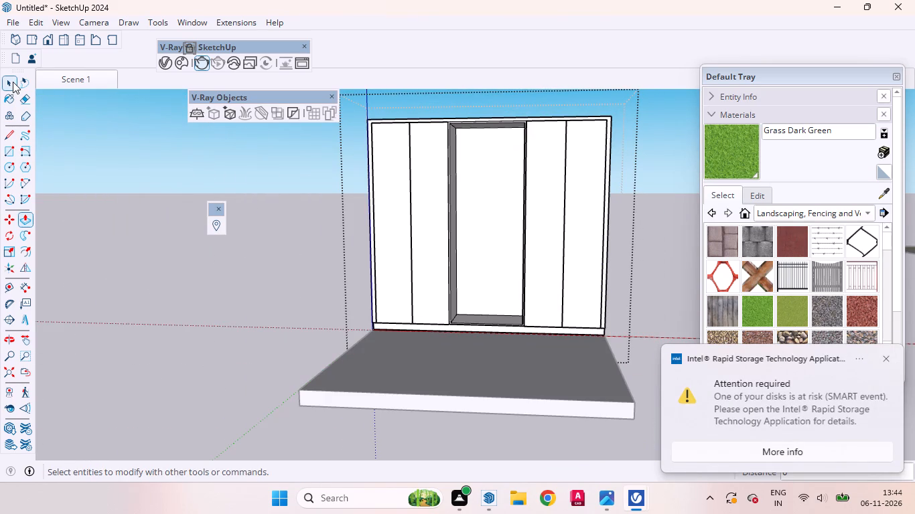
click(13, 82)
scroll(460, 126, up, 8)
scroll(470, 120, down, 1)
scroll(447, 116, up, 9)
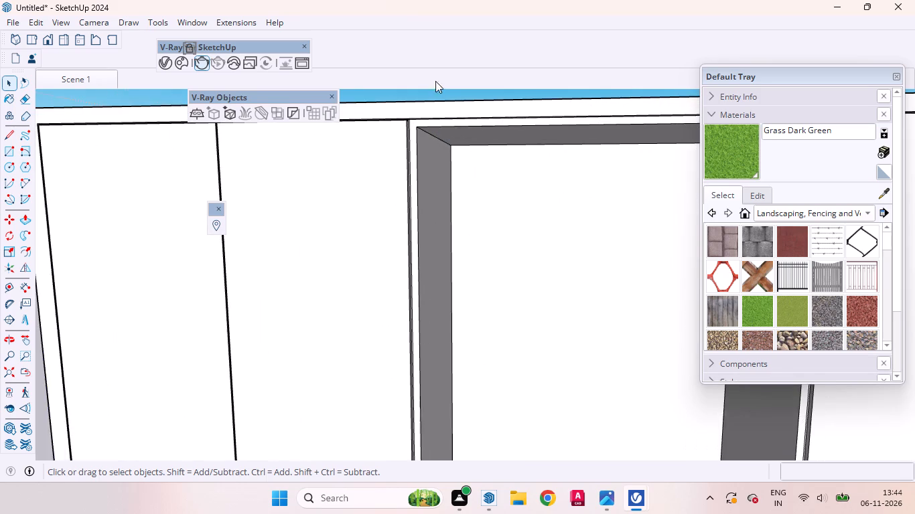
scroll(435, 81, up, 18)
middle_drag(413, 114, 356, 185)
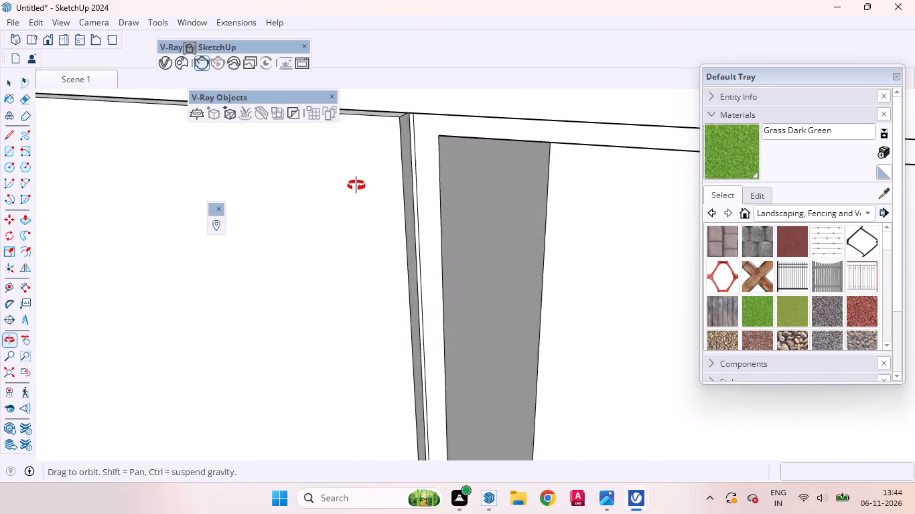
middle_drag(356, 185, 488, 128)
scroll(481, 132, down, 15)
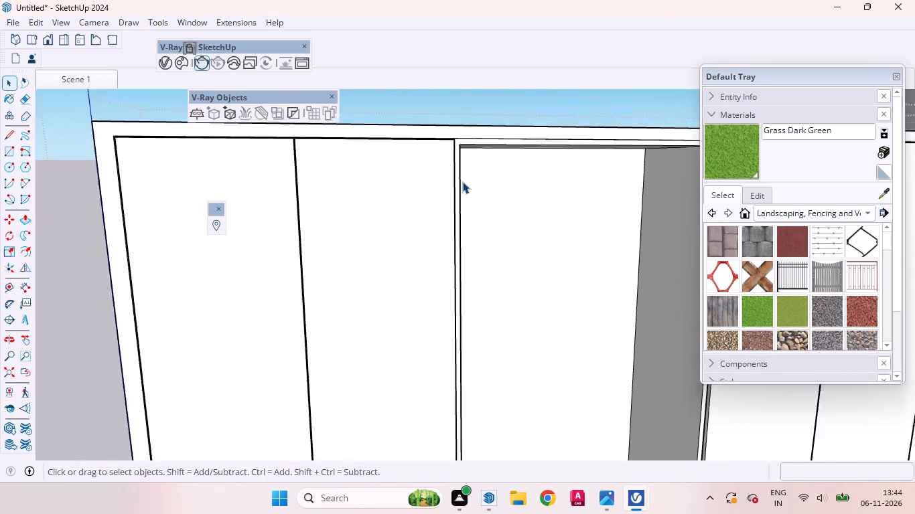
scroll(462, 181, down, 19)
scroll(490, 197, up, 1)
middle_drag(491, 205, 405, 285)
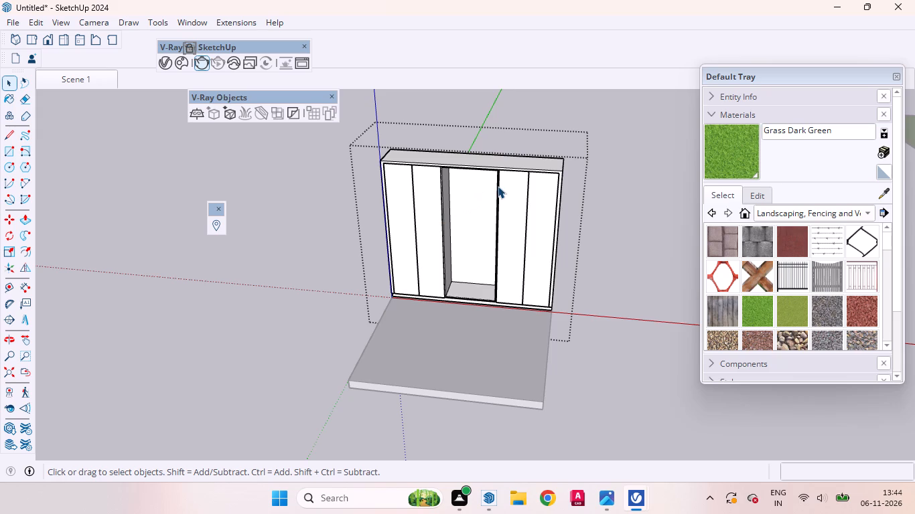
scroll(498, 186, up, 3)
scroll(498, 186, down, 1)
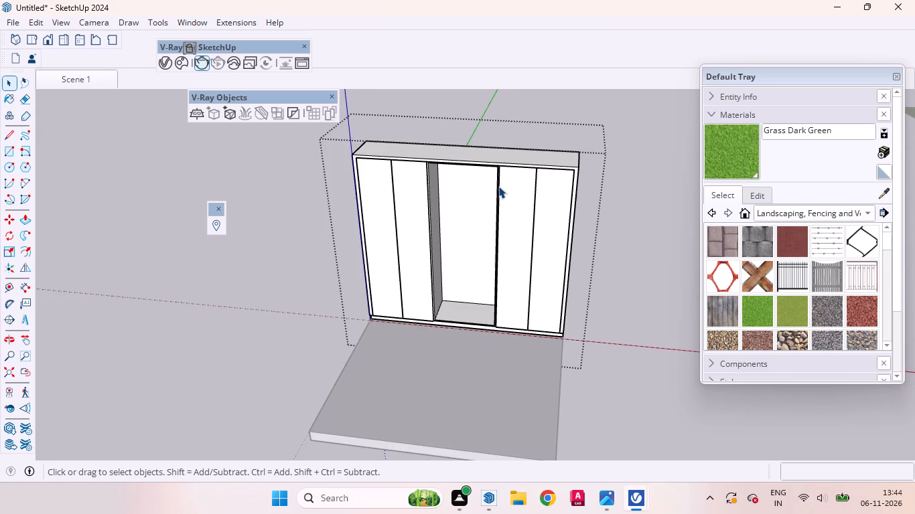
scroll(508, 203, down, 1)
middle_drag(518, 224, 463, 199)
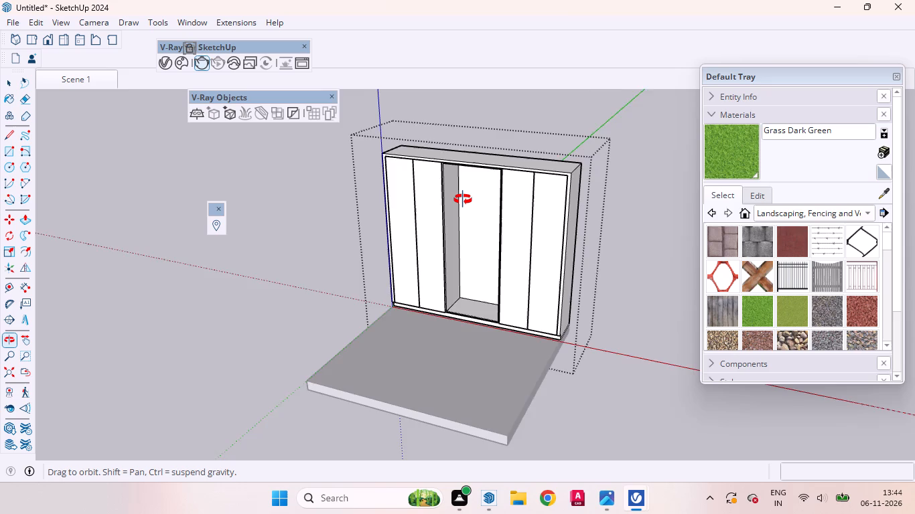
middle_drag(463, 199, 543, 110)
scroll(428, 172, up, 9)
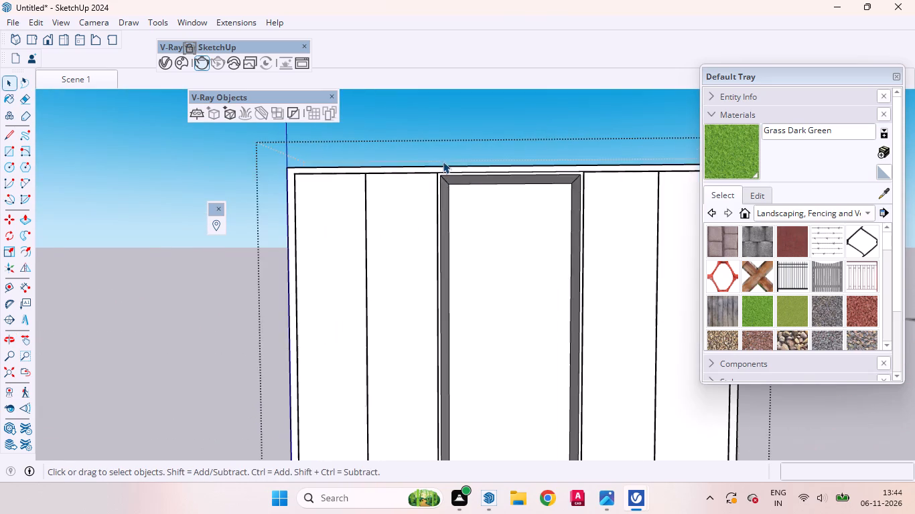
scroll(443, 161, up, 20)
scroll(443, 161, up, 1)
scroll(419, 259, up, 1)
middle_drag(419, 258, 380, 193)
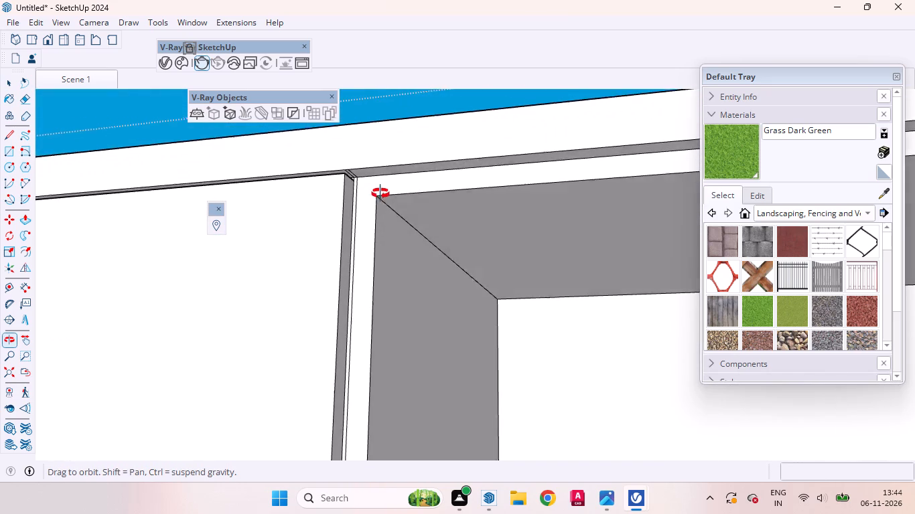
middle_drag(380, 193, 433, 205)
scroll(400, 183, up, 13)
scroll(400, 173, down, 1)
scroll(400, 173, up, 1)
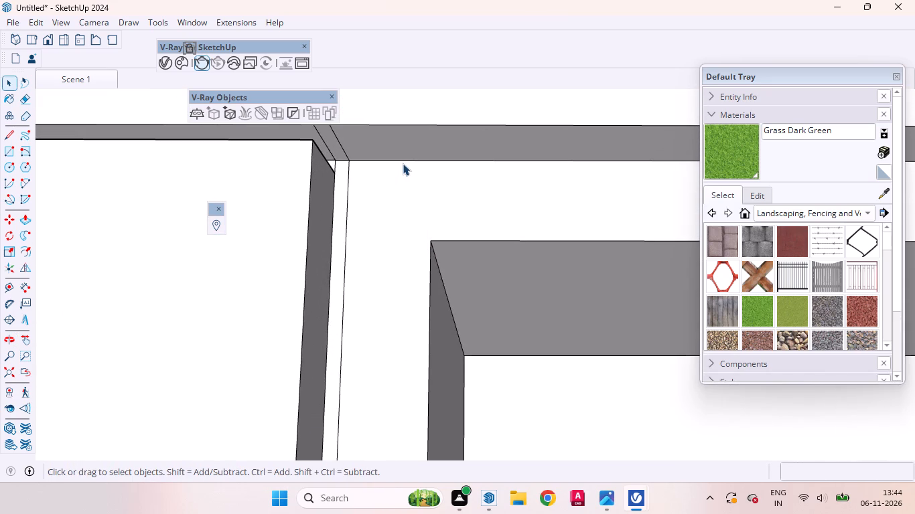
Copy the top edge of the central niche's frame 3mm downward to outline its top groove.
click(405, 161)
key(m)
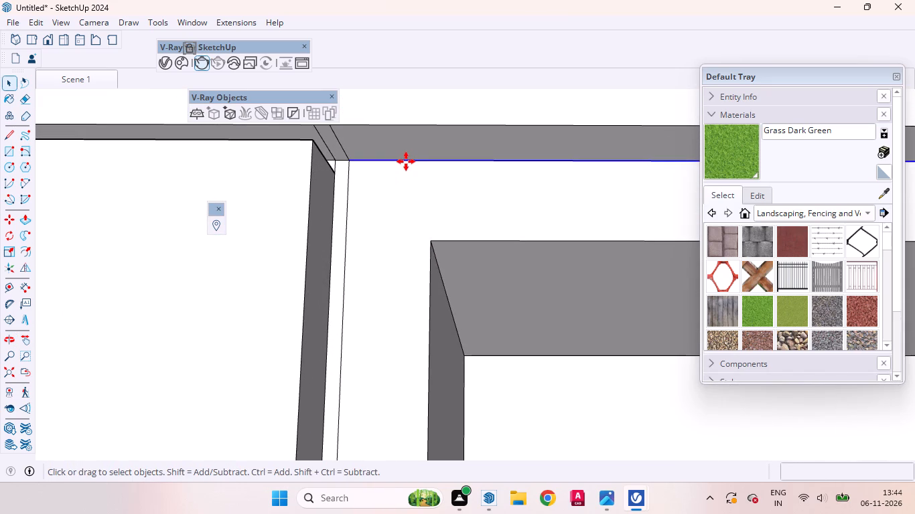
click(406, 161)
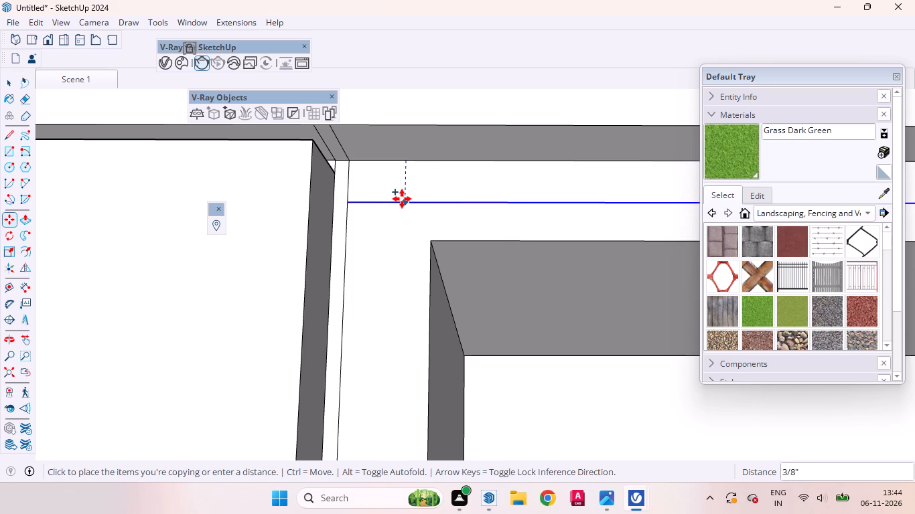
key(1)
key(BackSpace)
text(3mm)
key(Return)
key(space)
Examine the niche frame face from its upper corner down to its lower corner nearest the blue axis.
scroll(392, 209, down, 1)
scroll(391, 210, up, 1)
scroll(391, 211, down, 2)
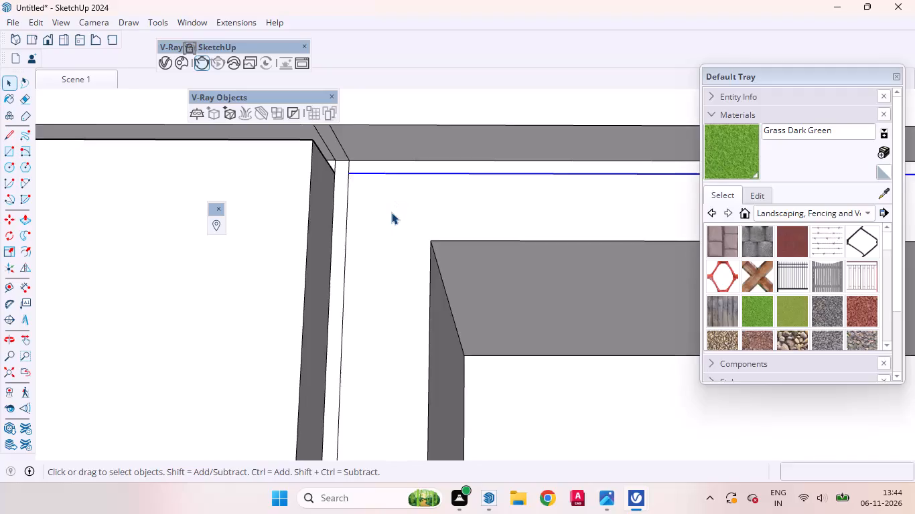
scroll(391, 212, down, 9)
click(383, 208)
scroll(374, 213, down, 13)
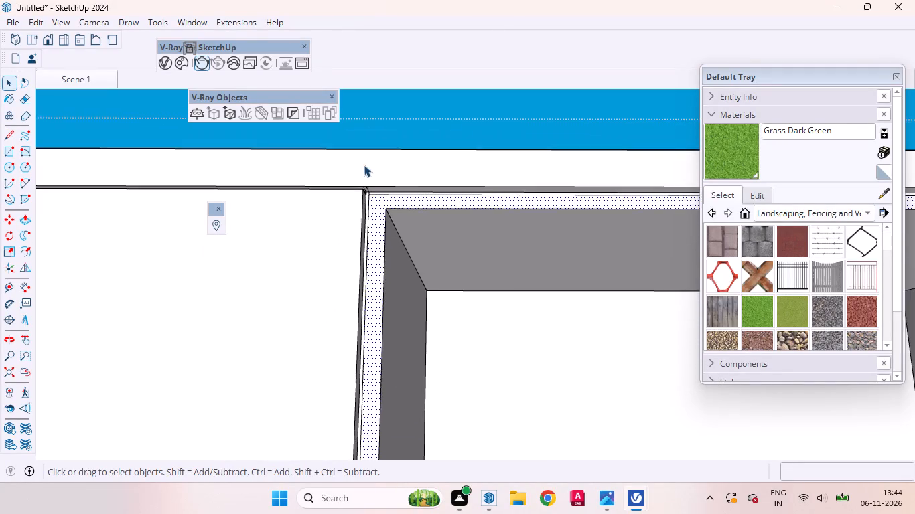
scroll(364, 165, down, 9)
scroll(370, 192, up, 2)
scroll(370, 193, down, 11)
scroll(492, 179, down, 8)
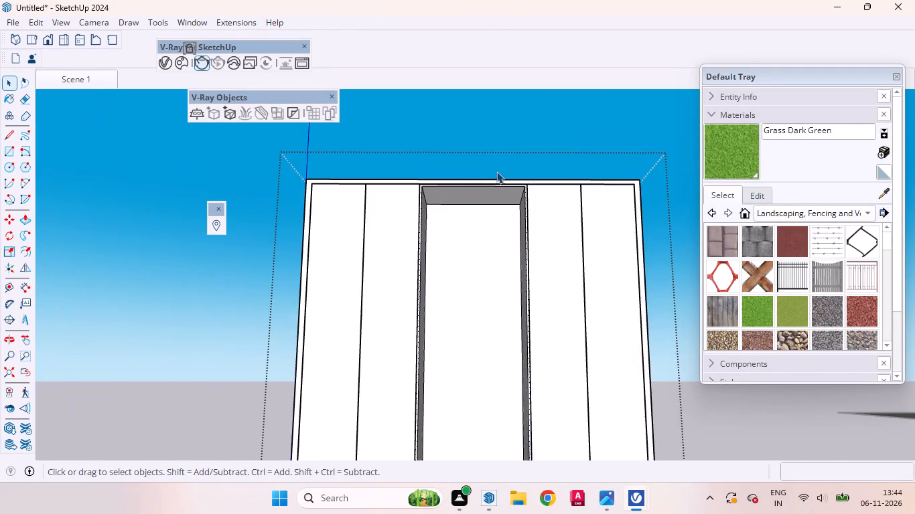
scroll(496, 171, down, 3)
scroll(464, 380, up, 4)
scroll(465, 390, down, 1)
scroll(465, 390, up, 20)
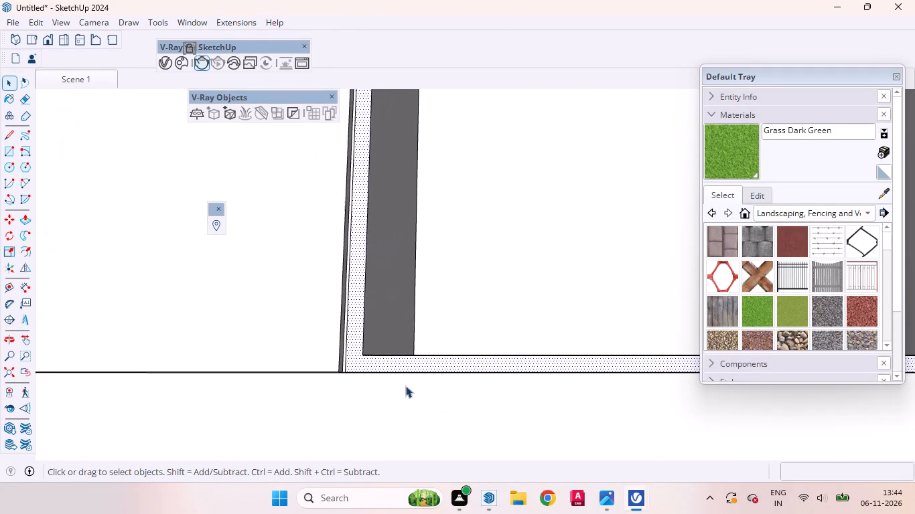
scroll(405, 385, up, 5)
scroll(386, 380, down, 1)
scroll(386, 380, up, 1)
middle_drag(373, 377, 398, 375)
scroll(372, 377, up, 1)
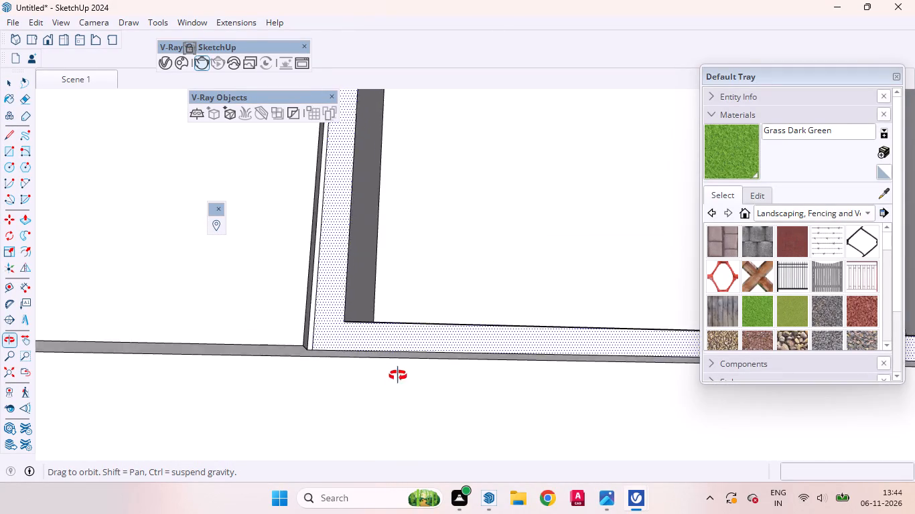
middle_drag(398, 375, 349, 428)
scroll(344, 421, down, 10)
scroll(345, 421, up, 1)
scroll(345, 421, down, 2)
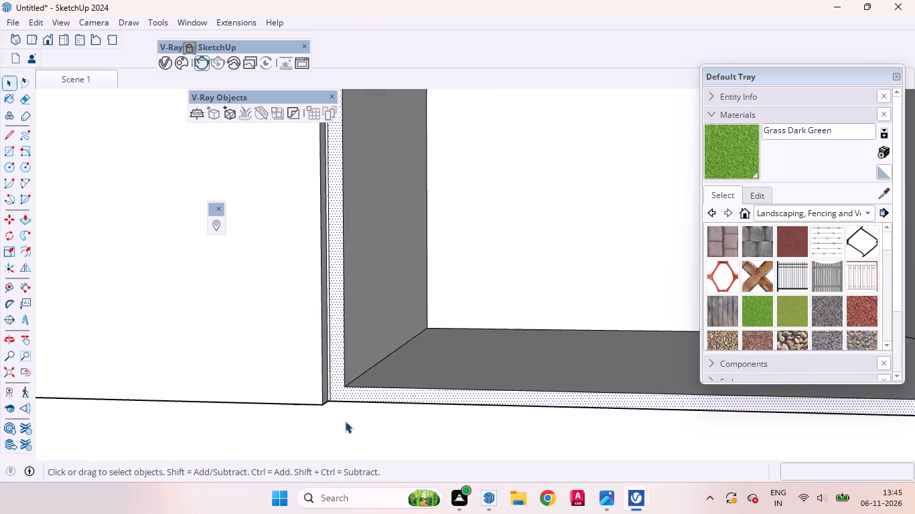
scroll(345, 421, down, 12)
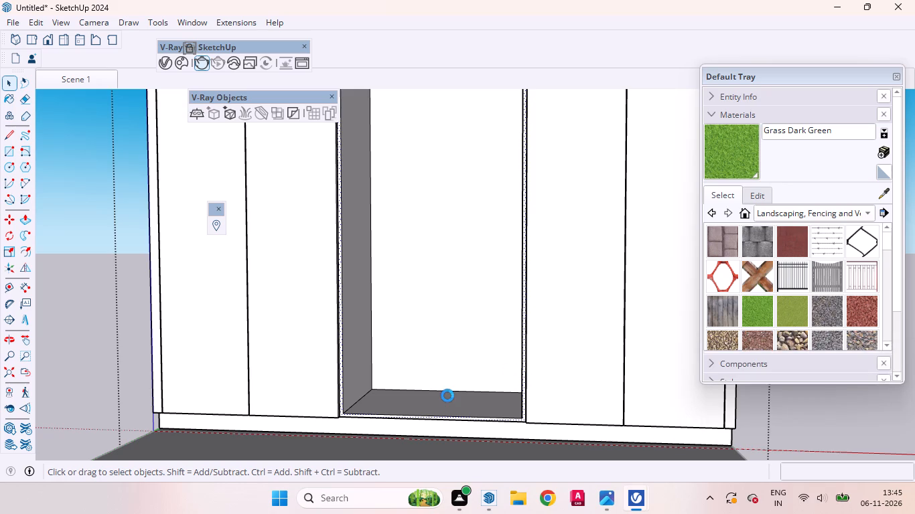
Check the niche's back face and the wardrobe's front strips one by one, and leave the wardrobe's group editing.
click(396, 357)
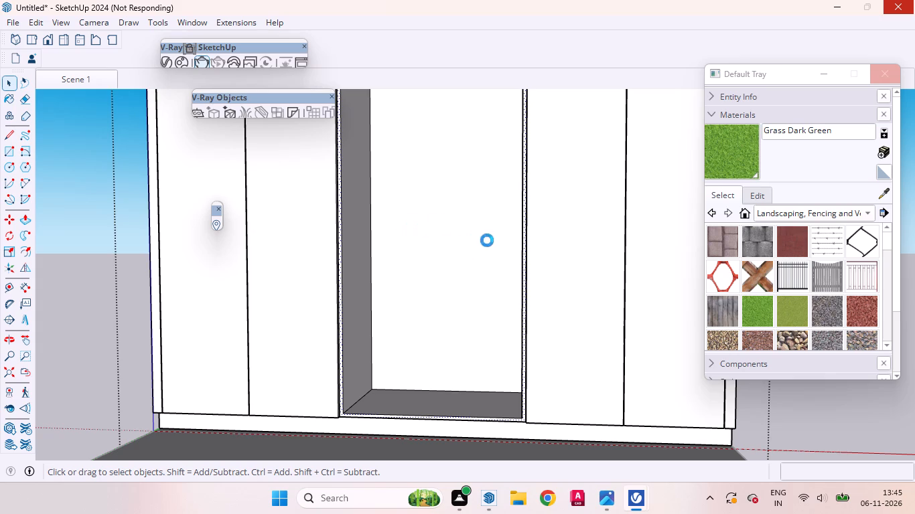
click(436, 222)
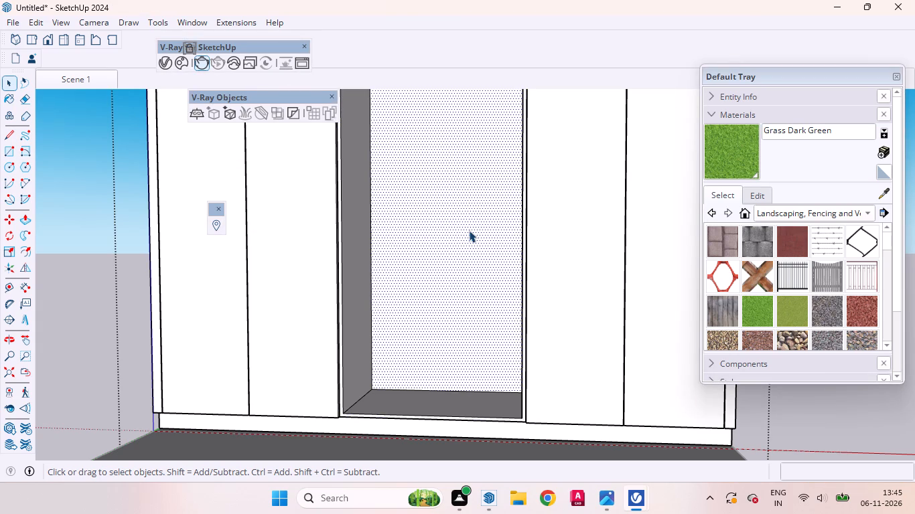
click(547, 240)
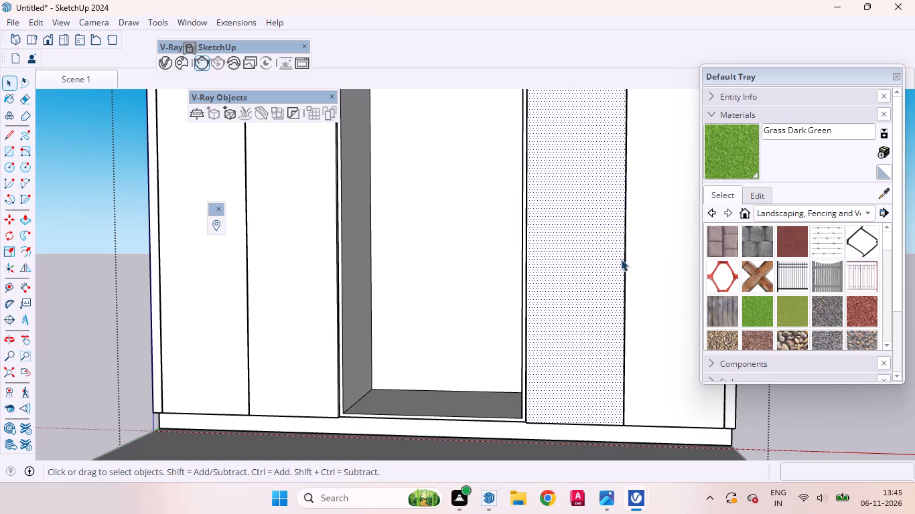
click(649, 268)
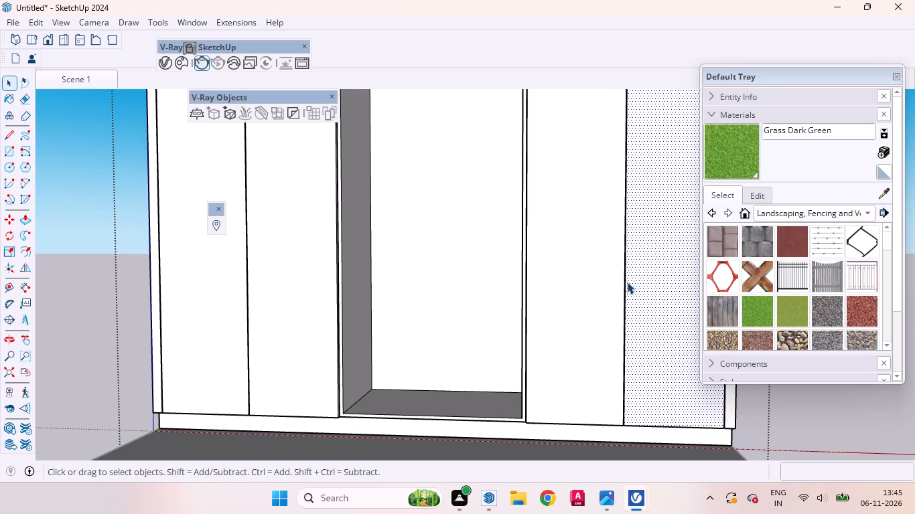
ctrl+scroll(627, 282, up, 11)
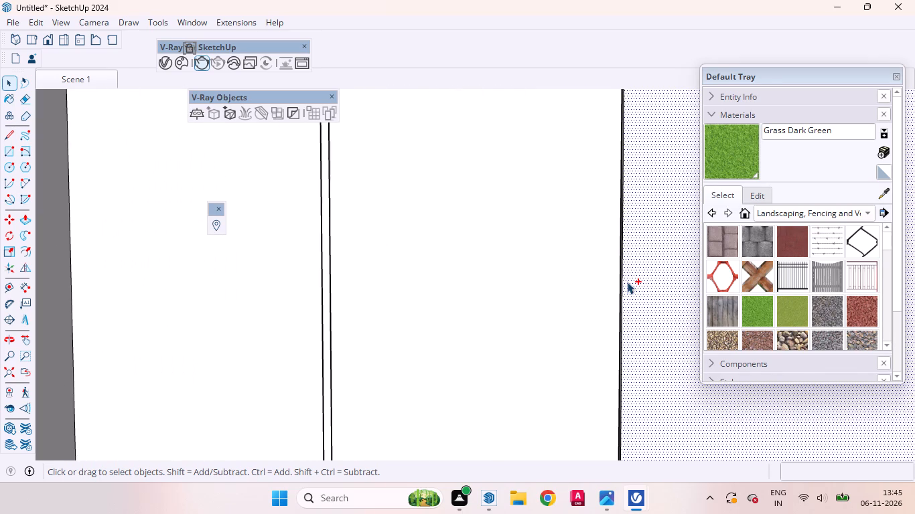
ctrl+scroll(627, 282, down, 15)
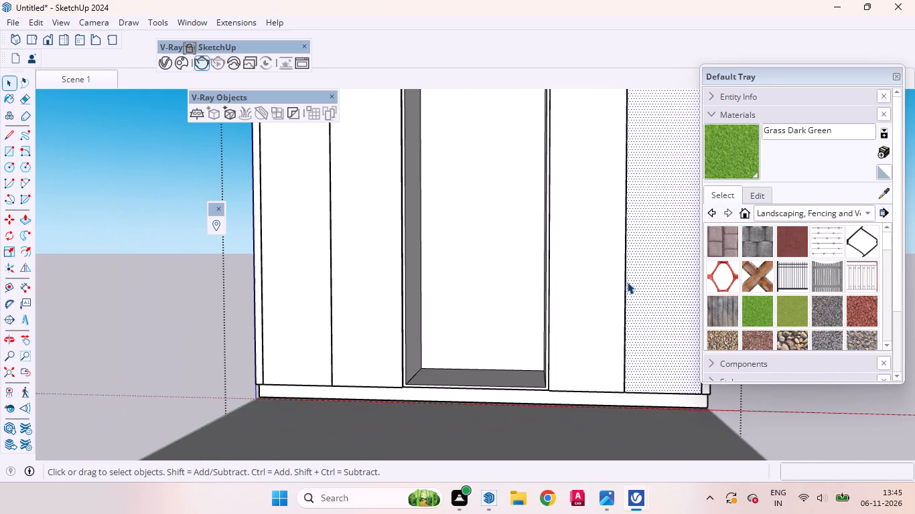
ctrl+scroll(559, 268, down, 6)
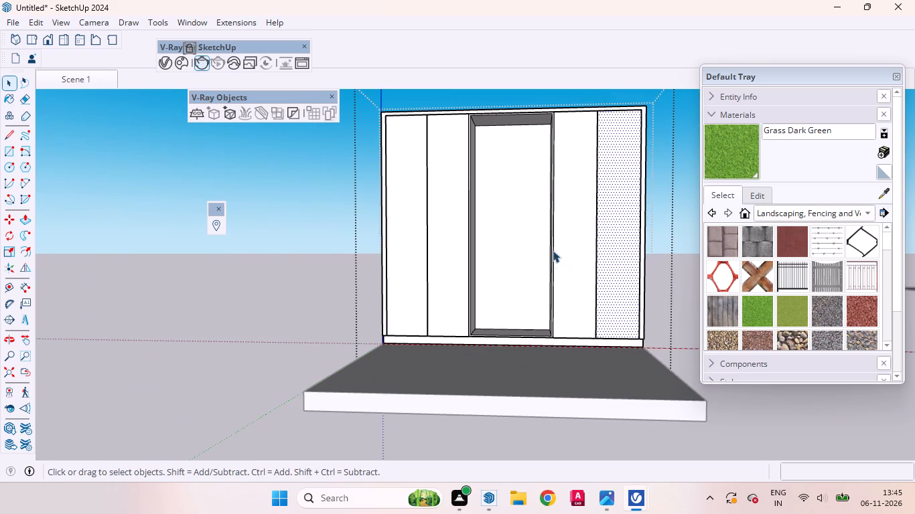
double_click(518, 195)
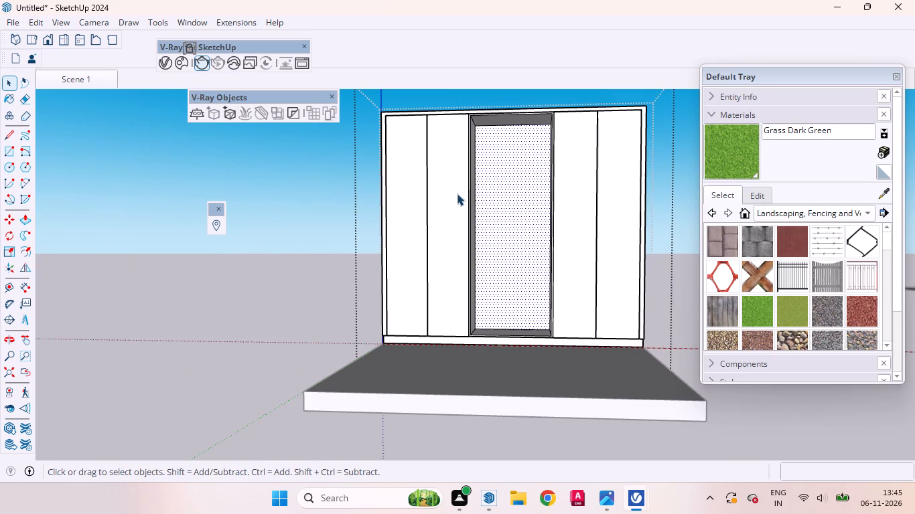
click(457, 193)
click(403, 218)
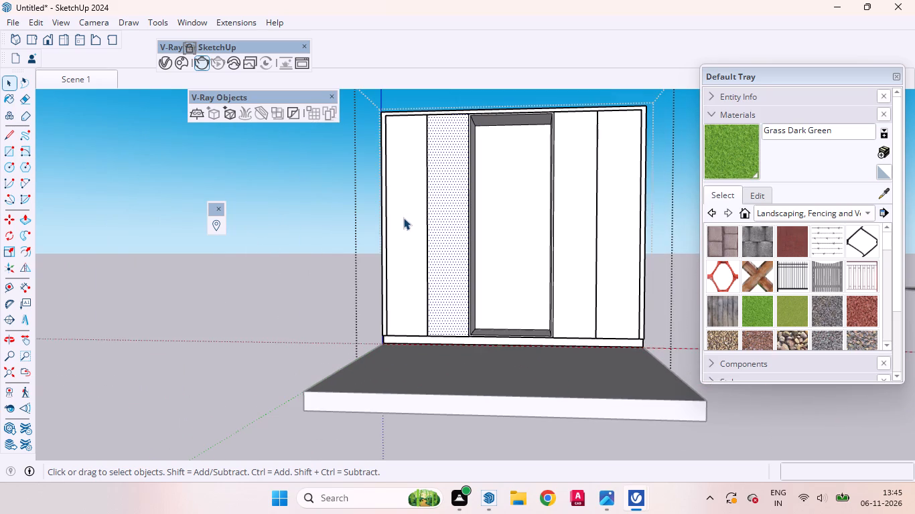
click(340, 264)
click(340, 264)
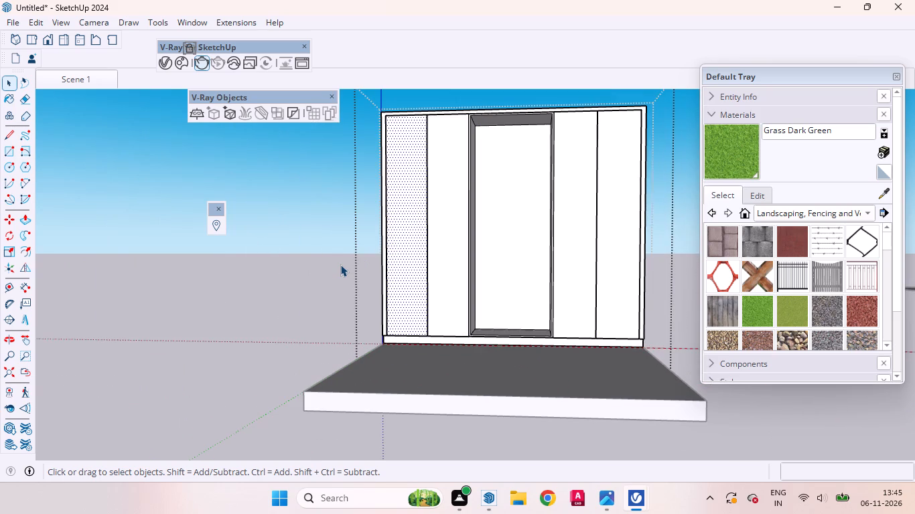
triple_click(340, 264)
click(340, 264)
click(340, 264)
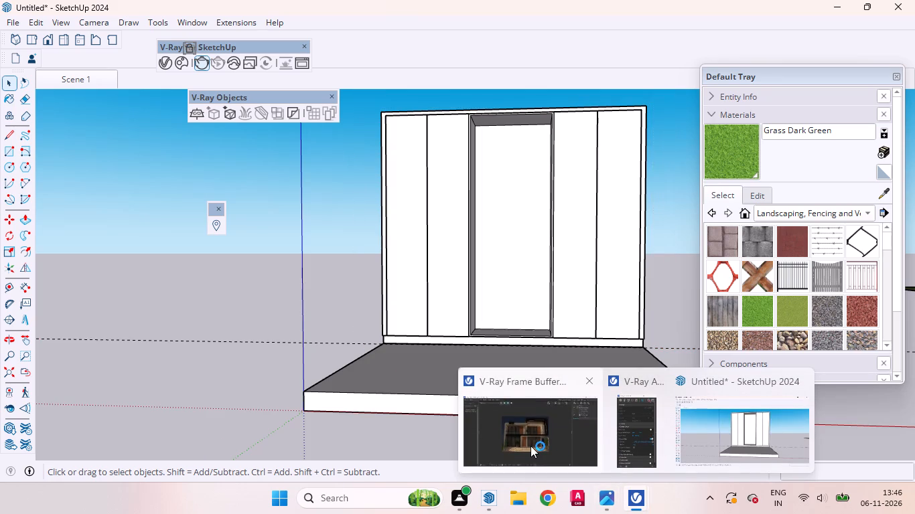
Switch to the V-Ray Frame Buffer and examine the night render's upper-floor curtains and light strips up close.
click(530, 445)
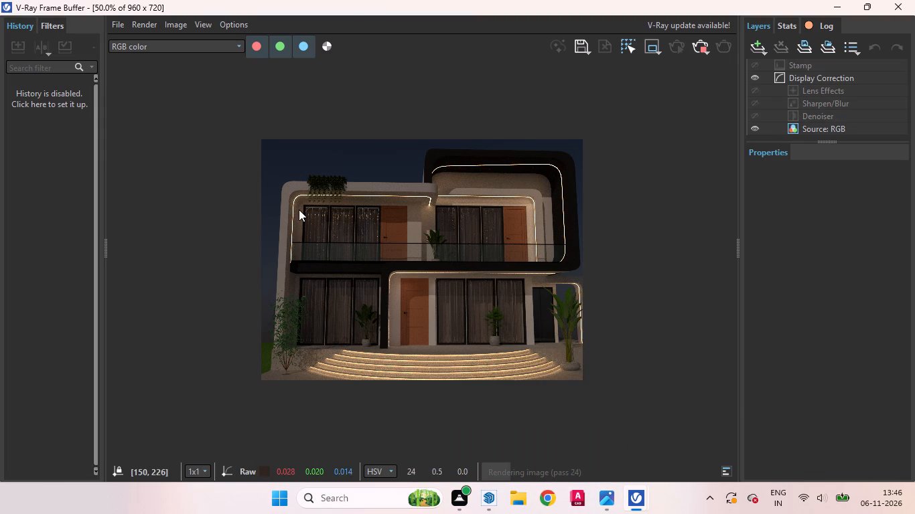
ctrl+scroll(299, 209, up, 5)
ctrl+scroll(299, 209, down, 2)
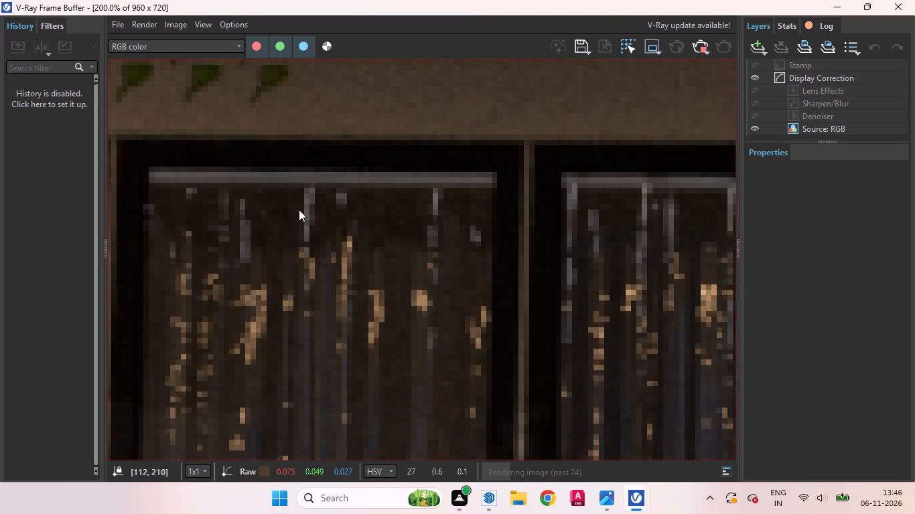
ctrl+scroll(299, 209, down, 3)
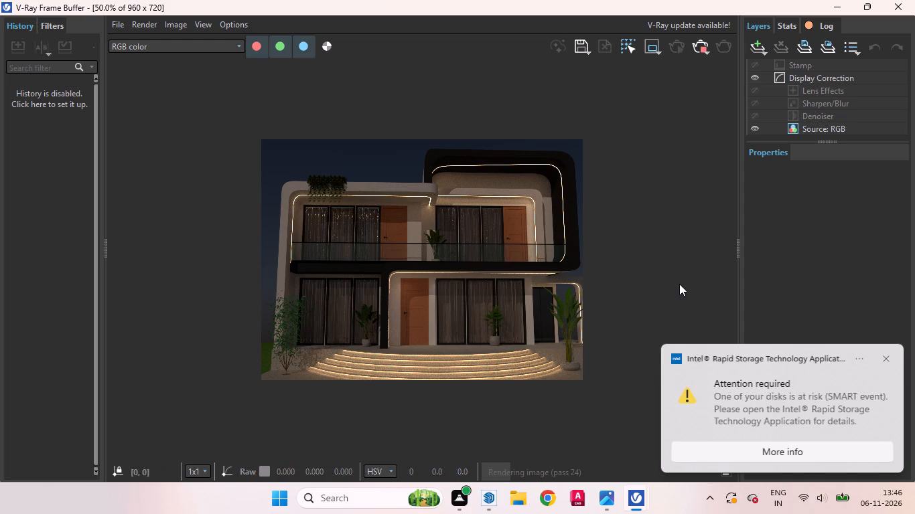
click(884, 359)
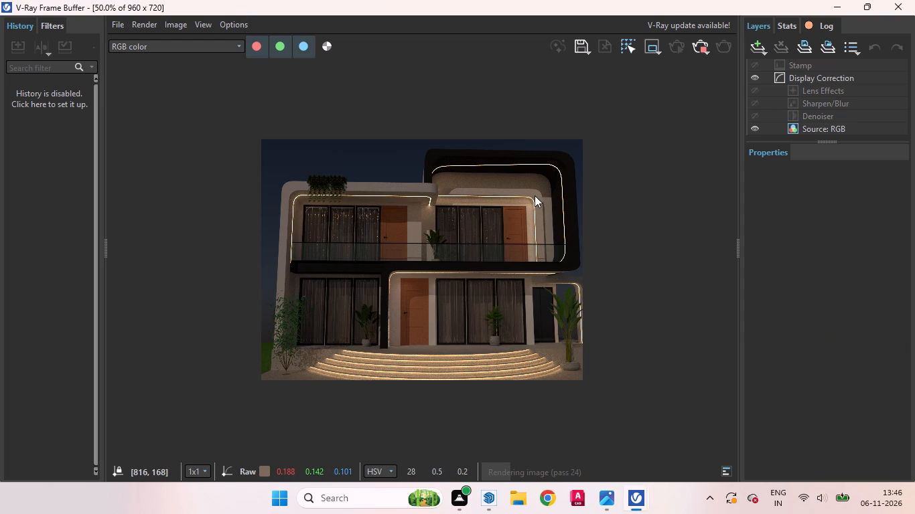
ctrl+scroll(535, 195, up, 4)
ctrl+scroll(535, 195, down, 2)
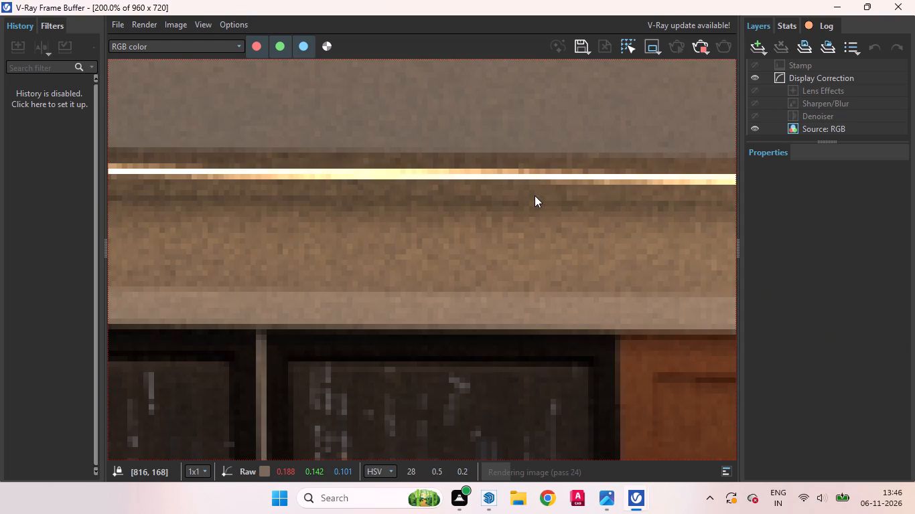
ctrl+scroll(535, 195, down, 1)
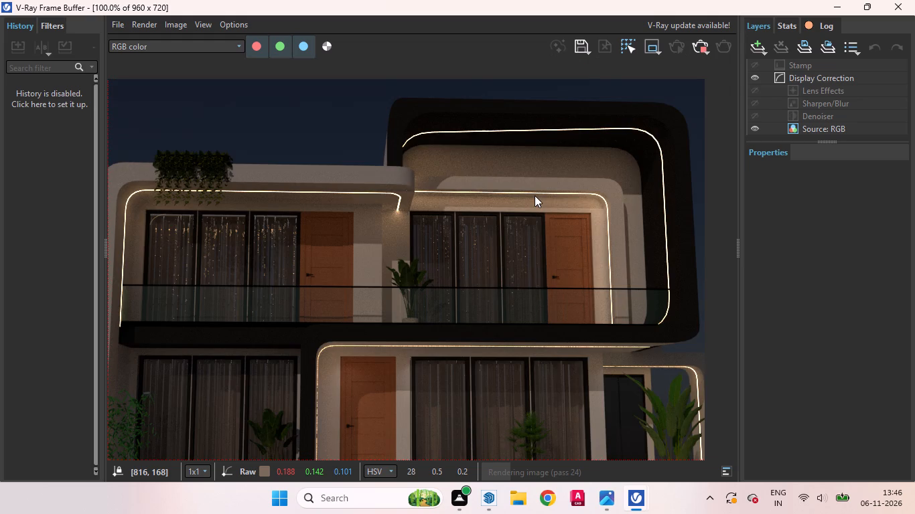
ctrl+scroll(535, 195, down, 1)
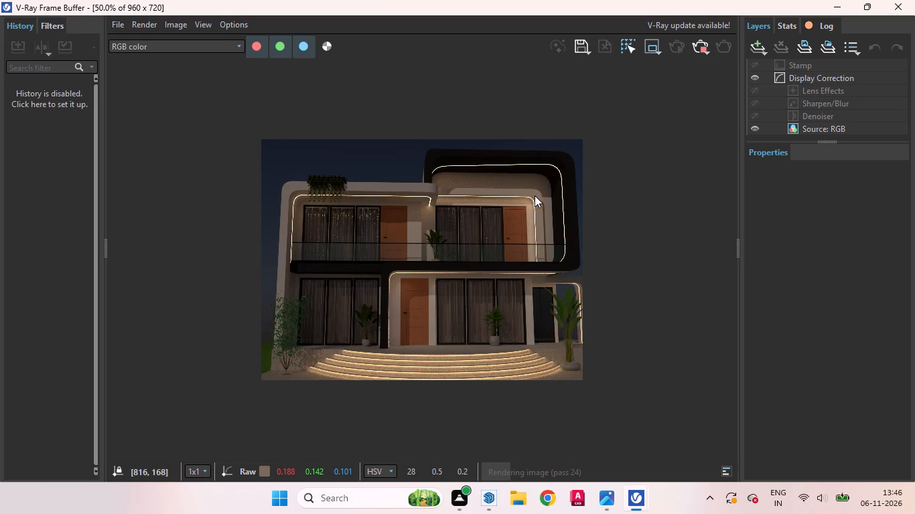
ctrl+scroll(535, 195, up, 1)
ctrl+scroll(535, 195, down, 1)
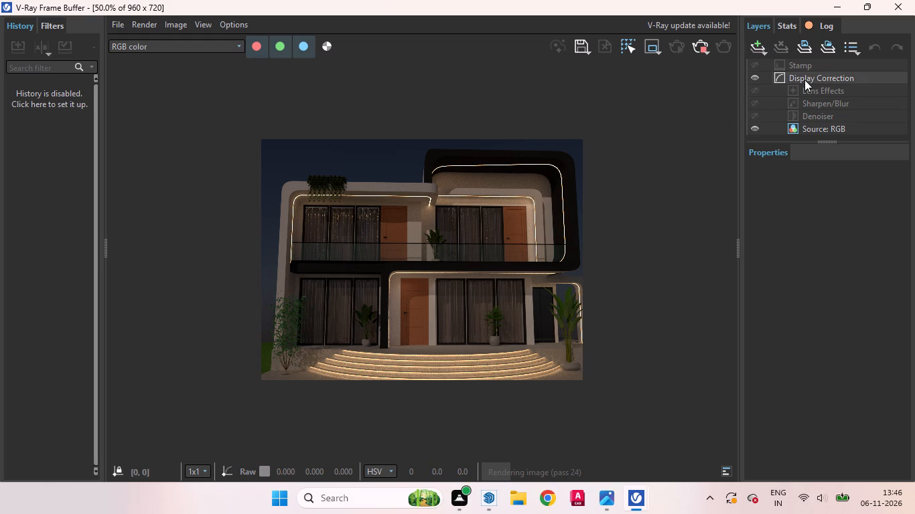
click(833, 2)
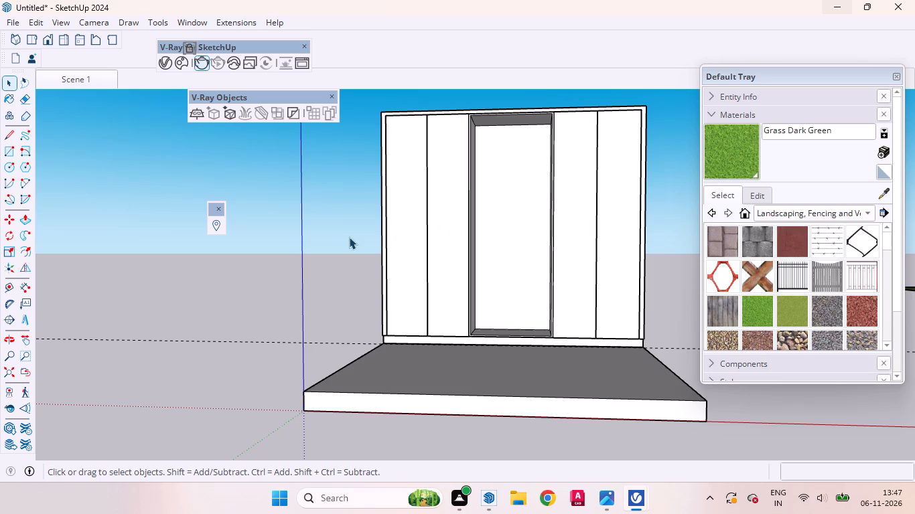
Inside the wardrobe's group, draw a rectangle about 8' 6 5/16" by 3' 2 9/16" between the niche frame's opposite inner groove corners.
scroll(423, 179, down, 3)
scroll(486, 118, up, 7)
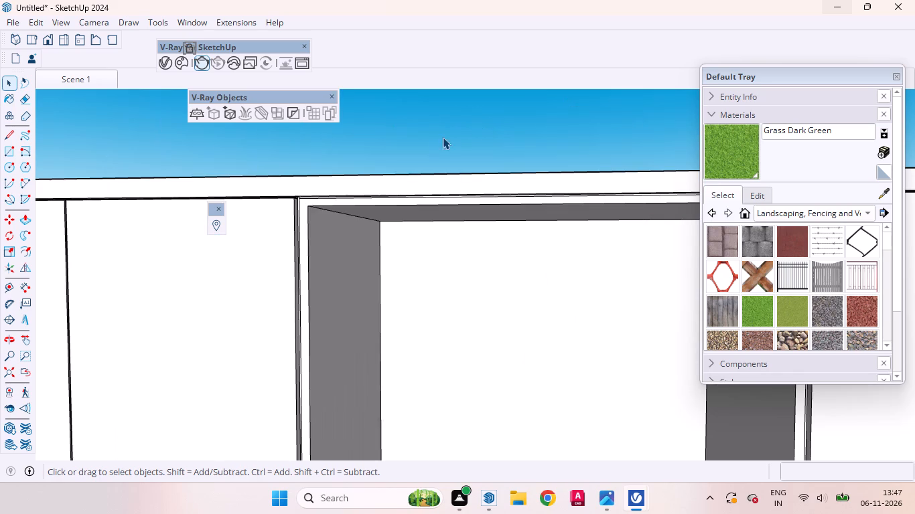
click(405, 278)
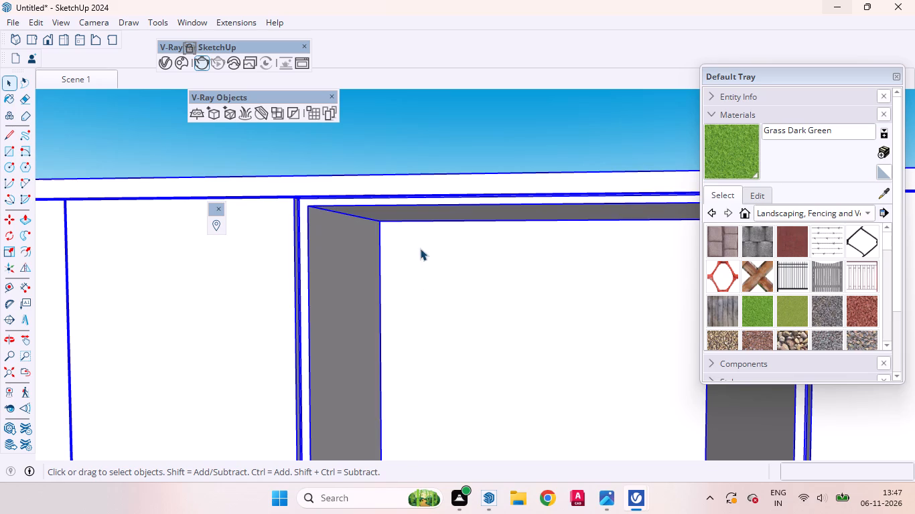
triple_click(419, 270)
click(418, 280)
scroll(482, 108, down, 4)
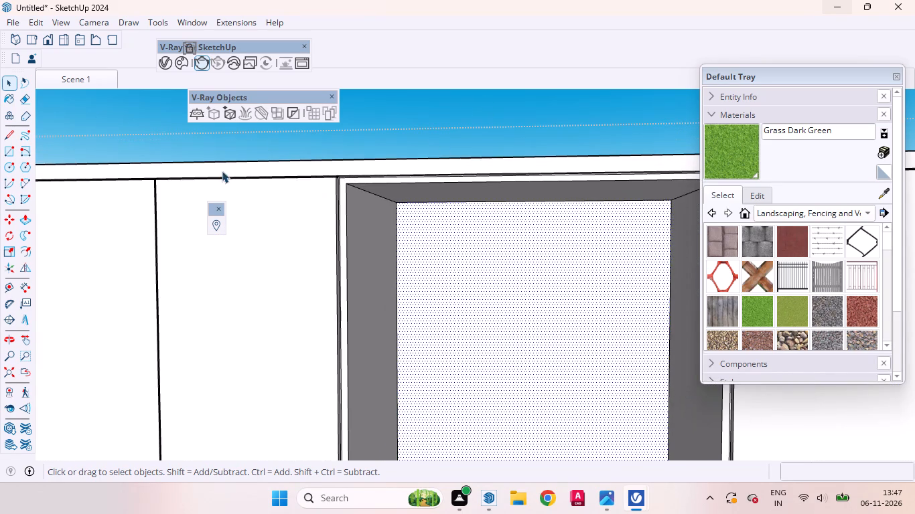
click(7, 153)
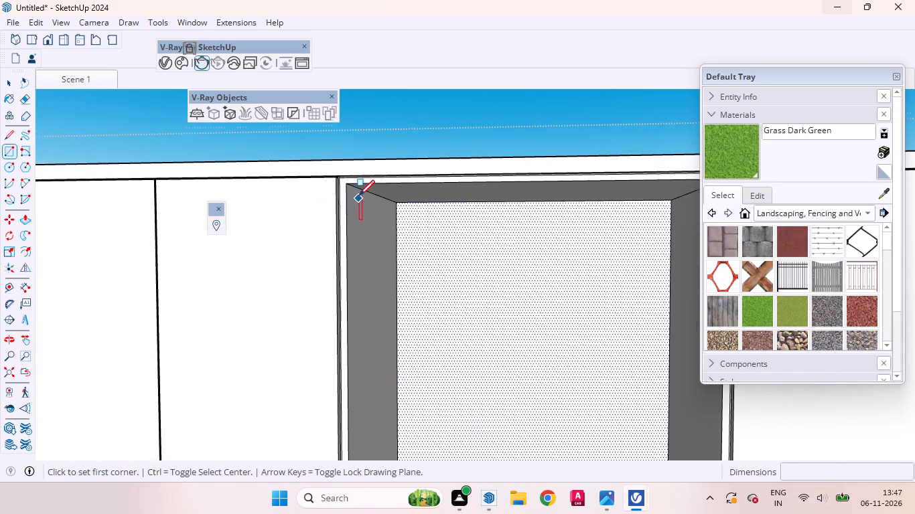
scroll(359, 195, up, 17)
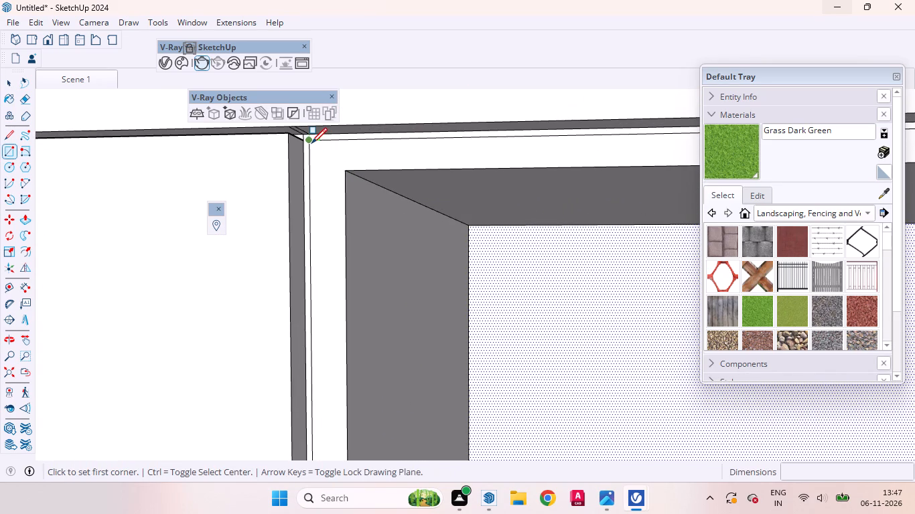
click(311, 143)
scroll(327, 213, down, 2)
scroll(328, 213, up, 1)
scroll(328, 213, down, 20)
scroll(328, 213, down, 1)
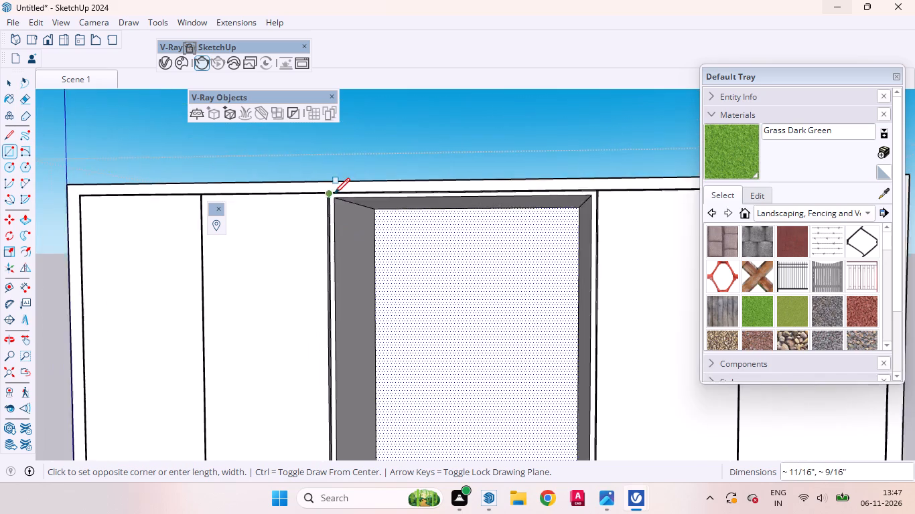
scroll(334, 193, down, 18)
scroll(339, 185, up, 1)
scroll(339, 185, down, 1)
scroll(367, 314, up, 11)
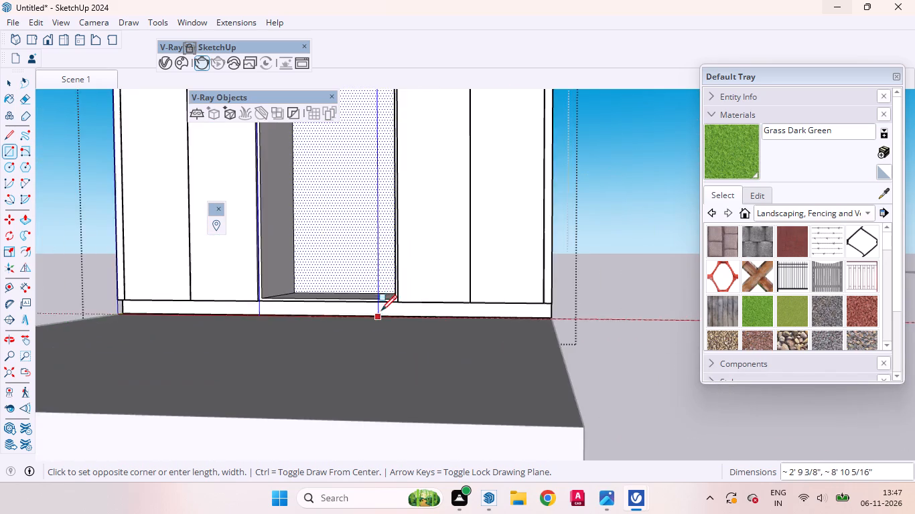
scroll(381, 311, up, 20)
scroll(381, 311, up, 3)
middle_drag(434, 294, 492, 298)
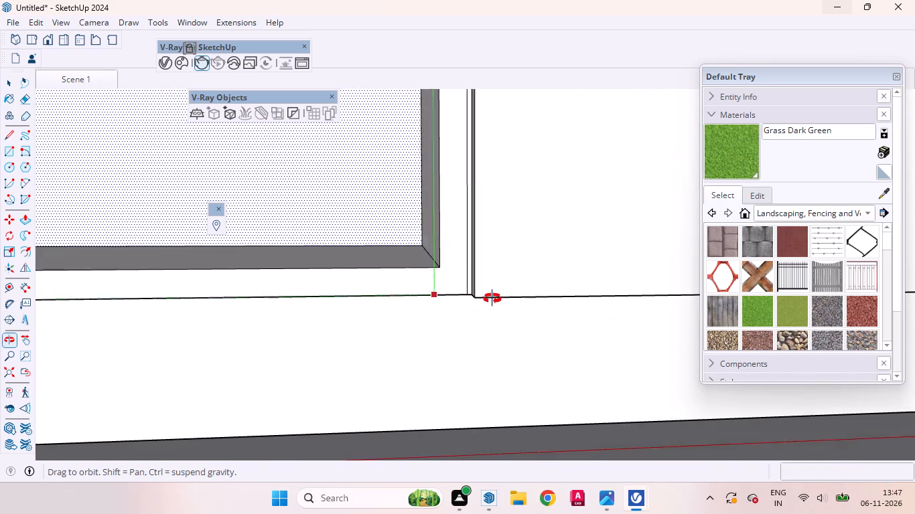
middle_drag(492, 298, 494, 298)
scroll(490, 295, up, 9)
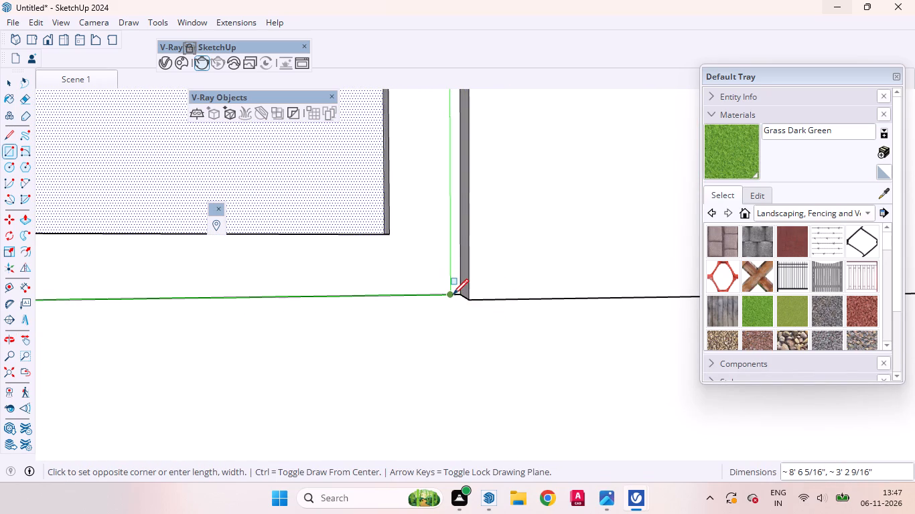
click(453, 294)
Redraw the frame rectangle from its lower corner to the diagonally opposite upper corner, about 3' 2 9/16" by 8' 6 5/16".
scroll(525, 370, down, 8)
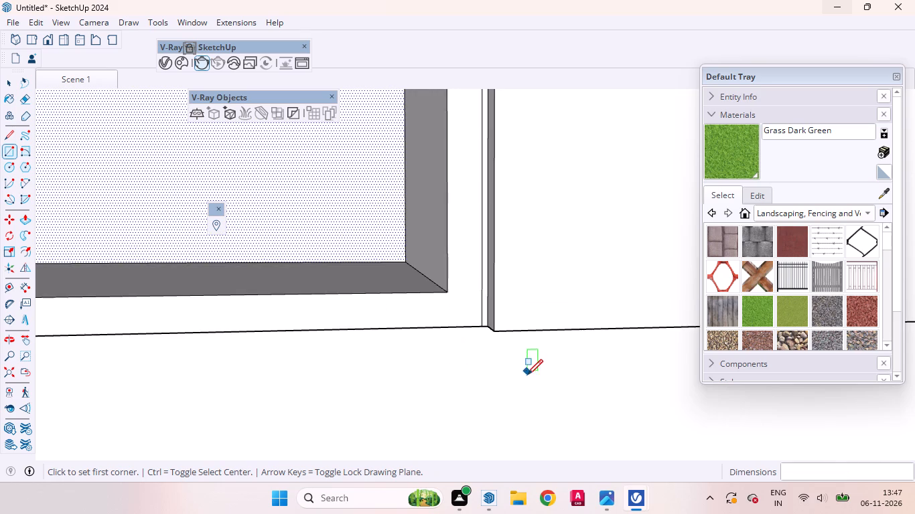
scroll(527, 375, down, 3)
click(500, 344)
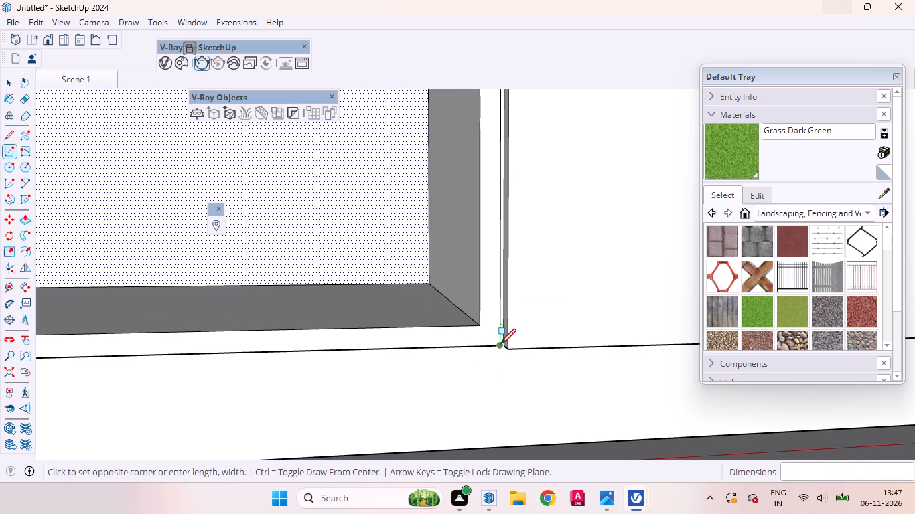
scroll(474, 294, down, 16)
scroll(492, 316, up, 1)
scroll(492, 317, down, 12)
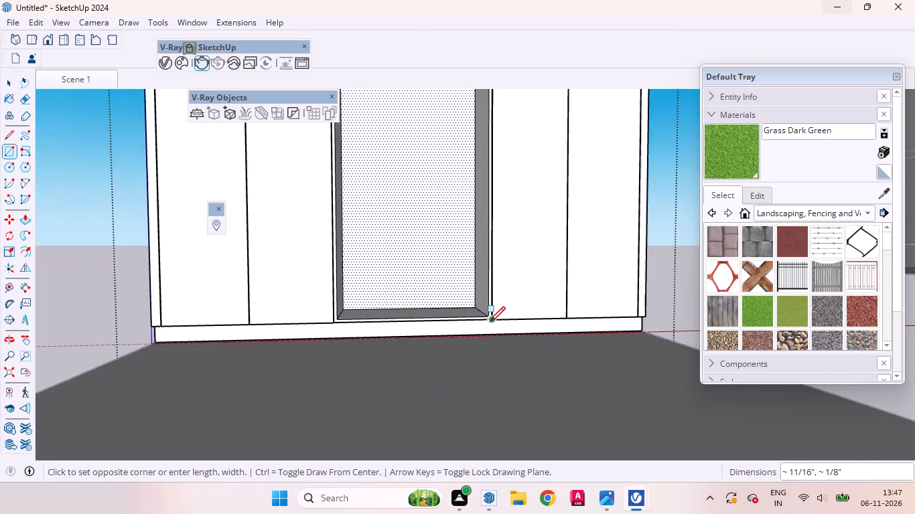
scroll(490, 322, down, 10)
scroll(445, 188, up, 14)
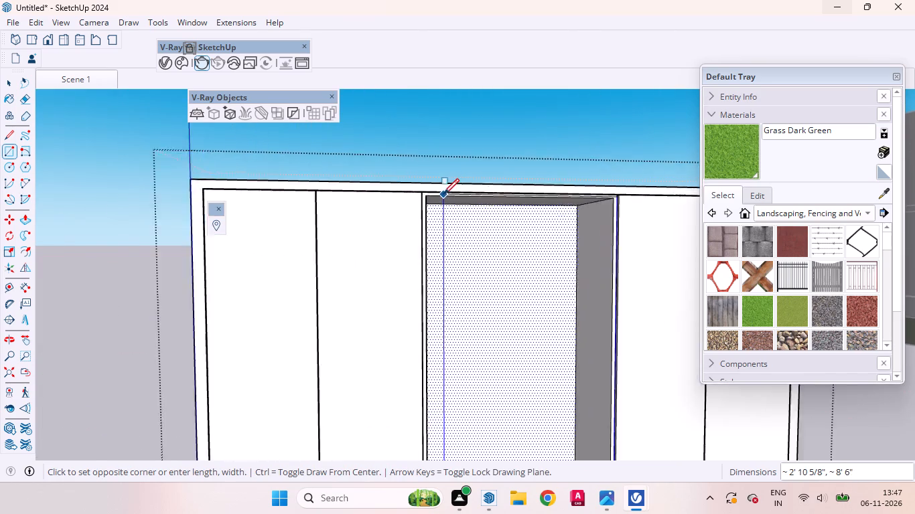
scroll(443, 194, up, 15)
scroll(409, 196, down, 1)
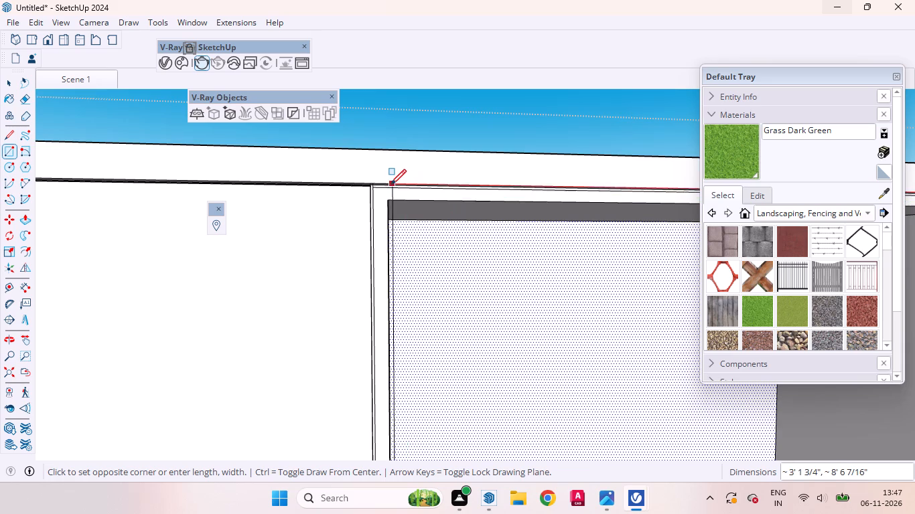
scroll(378, 184, down, 1)
scroll(378, 184, up, 8)
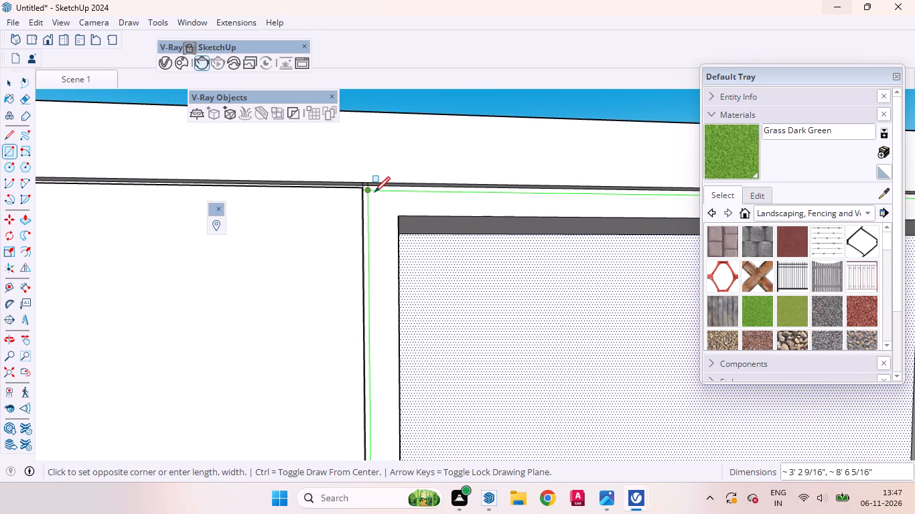
click(374, 192)
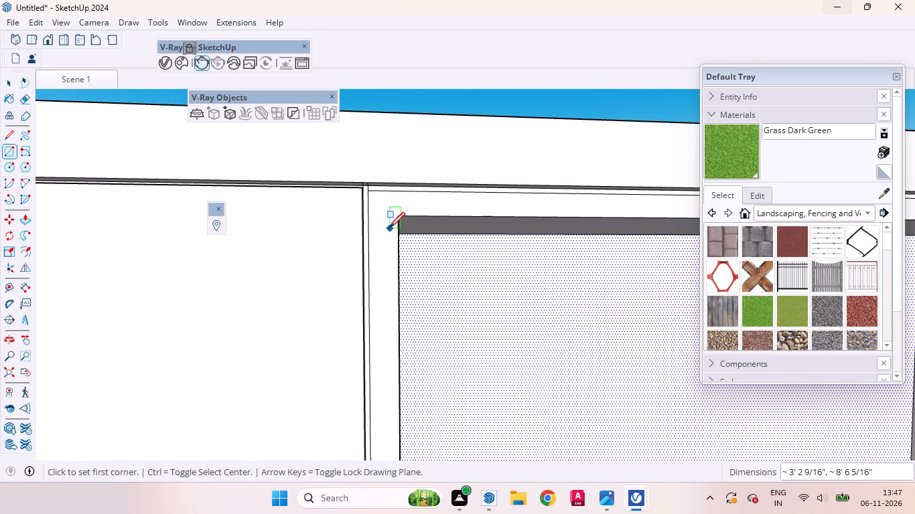
Push/Pull the frame face around the central niche 18mm outward.
scroll(384, 225, down, 4)
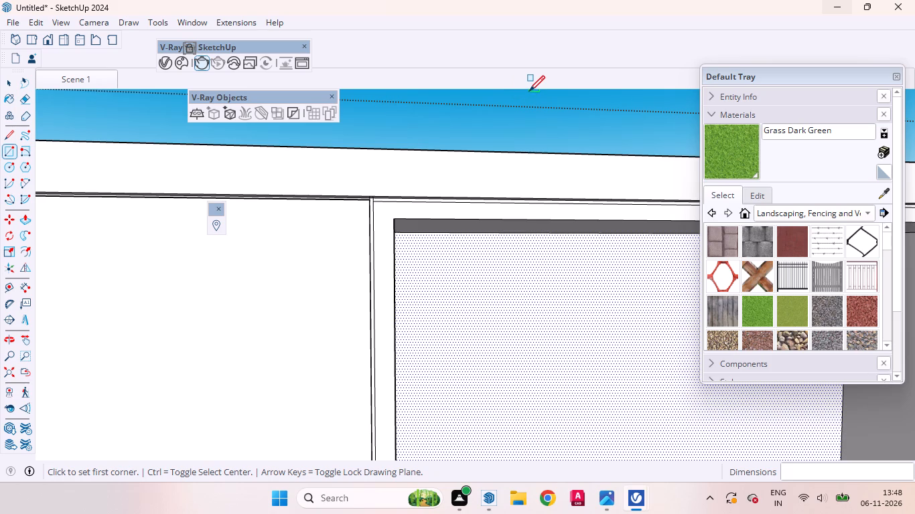
key(space)
click(388, 218)
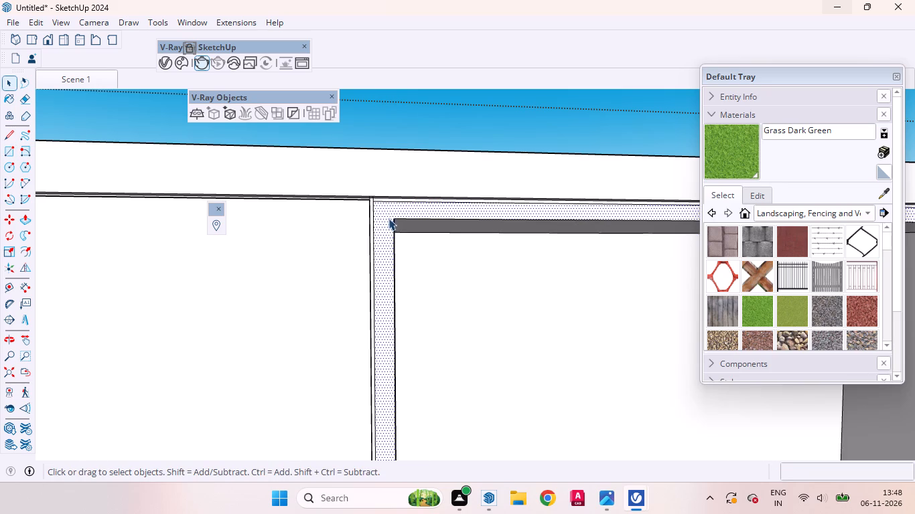
middle_drag(391, 224, 214, 239)
scroll(368, 195, up, 11)
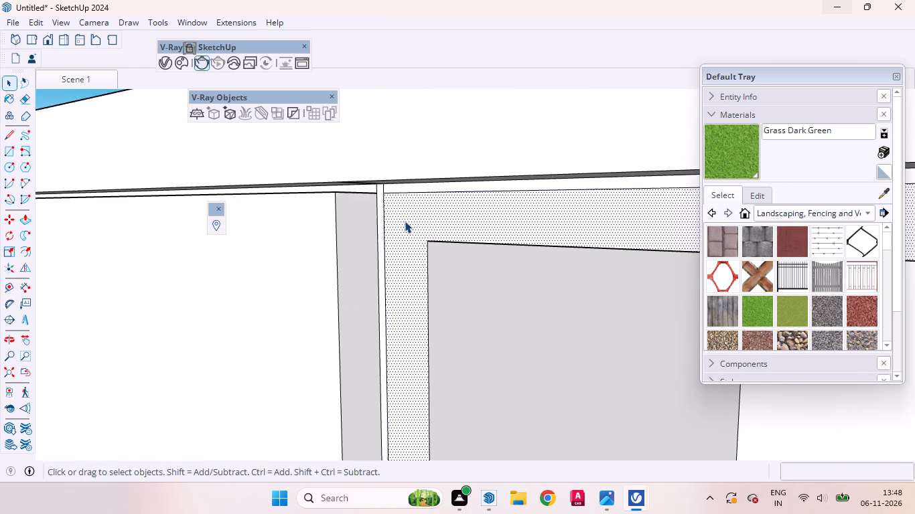
scroll(405, 221, up, 2)
key(p)
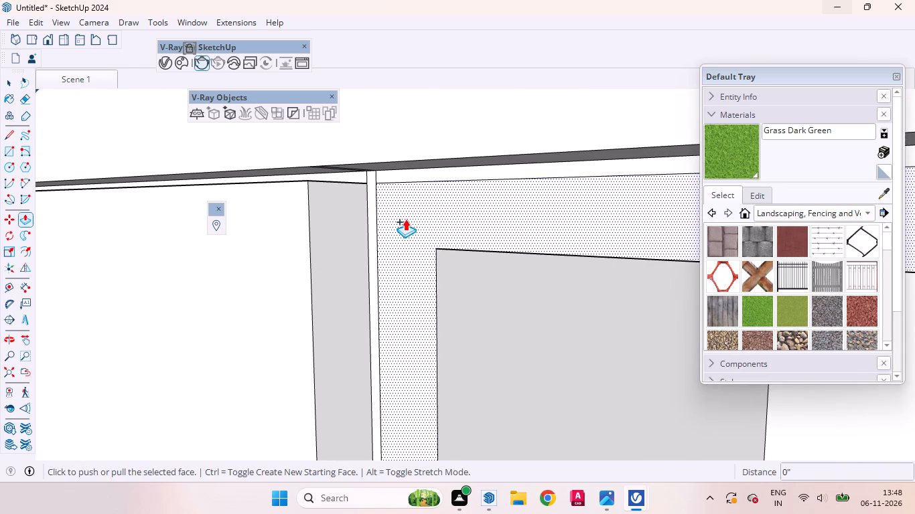
click(407, 218)
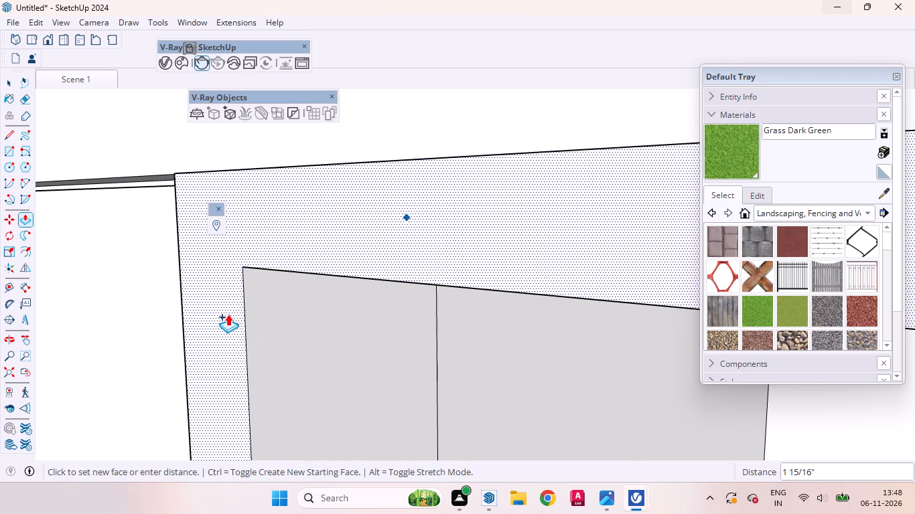
text(18)
text(mm)
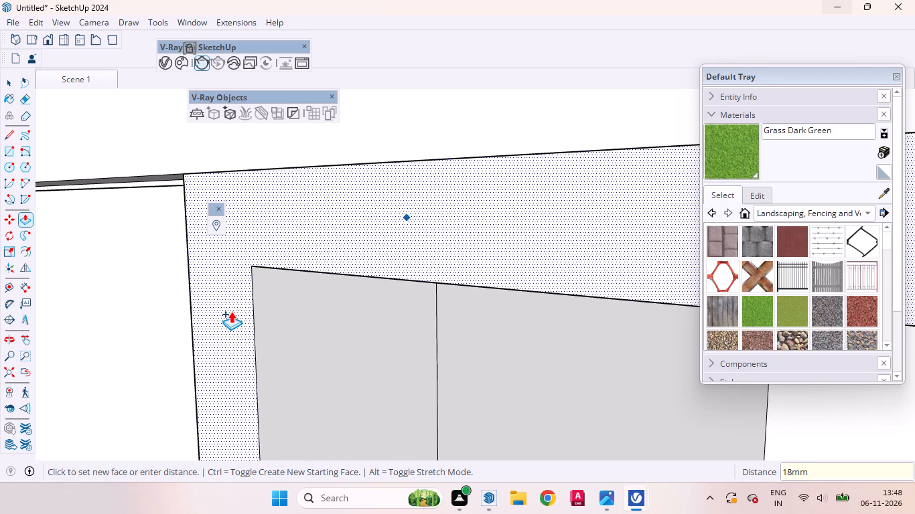
key(Return)
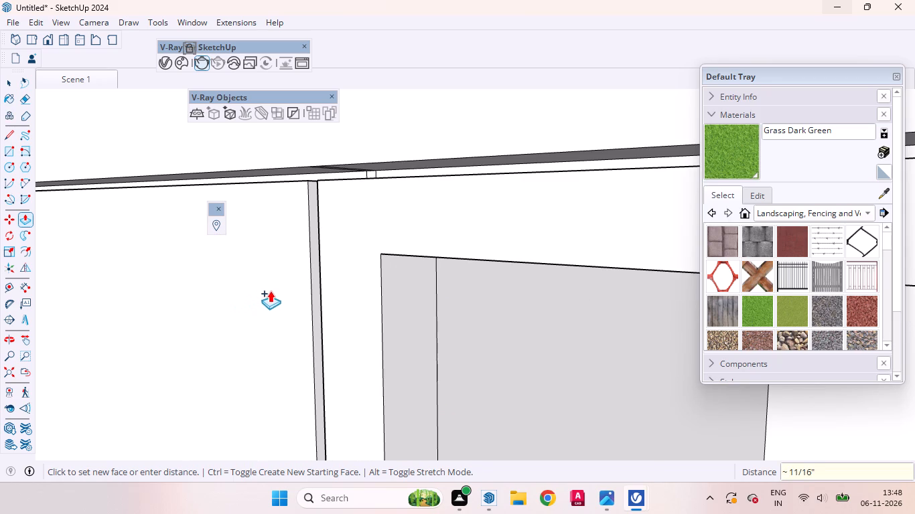
key(space)
Examine the pulled-out niche frame and its groove joint at the upper corner nearest the blue axis from several angles.
scroll(340, 158, up, 6)
scroll(331, 170, down, 2)
scroll(331, 170, up, 9)
middle_drag(318, 211, 424, 205)
scroll(360, 214, up, 1)
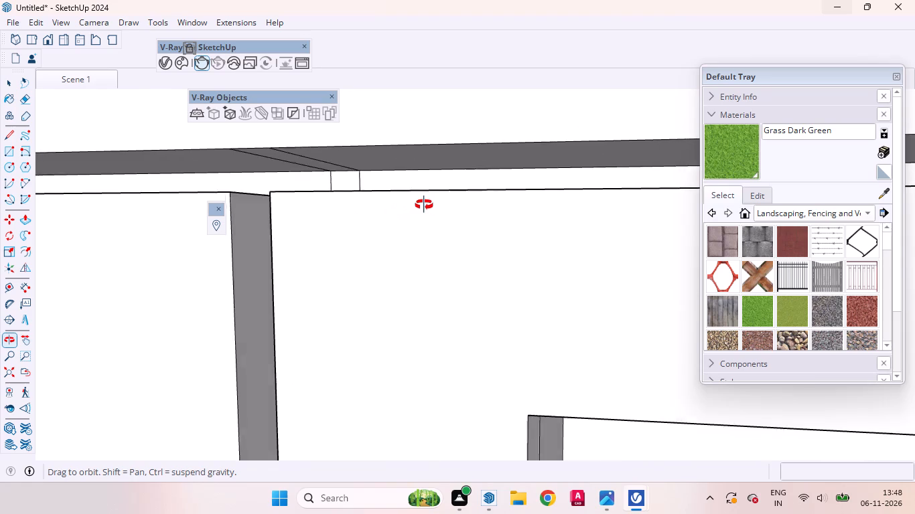
middle_drag(424, 205, 493, 228)
scroll(405, 224, down, 4)
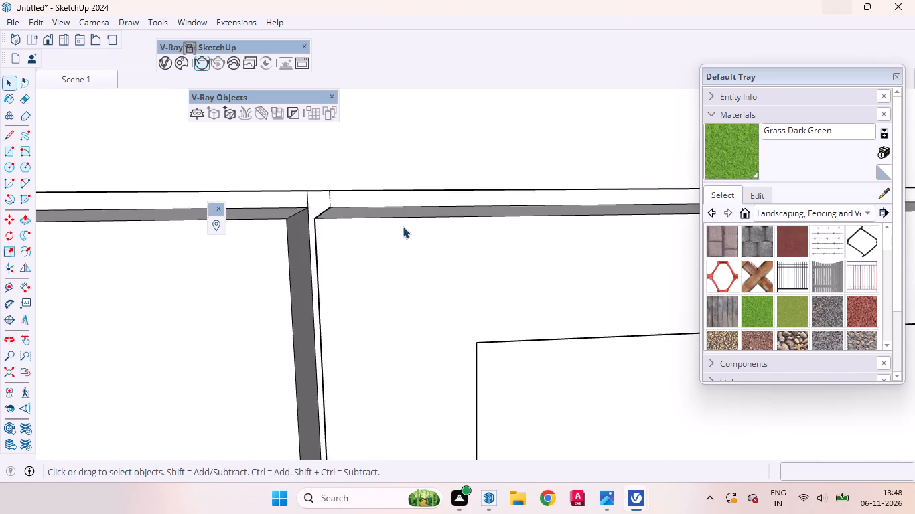
scroll(403, 226, down, 19)
middle_drag(413, 257, 368, 202)
scroll(372, 203, up, 1)
scroll(382, 183, down, 16)
scroll(374, 160, up, 7)
middle_drag(372, 157, 290, 141)
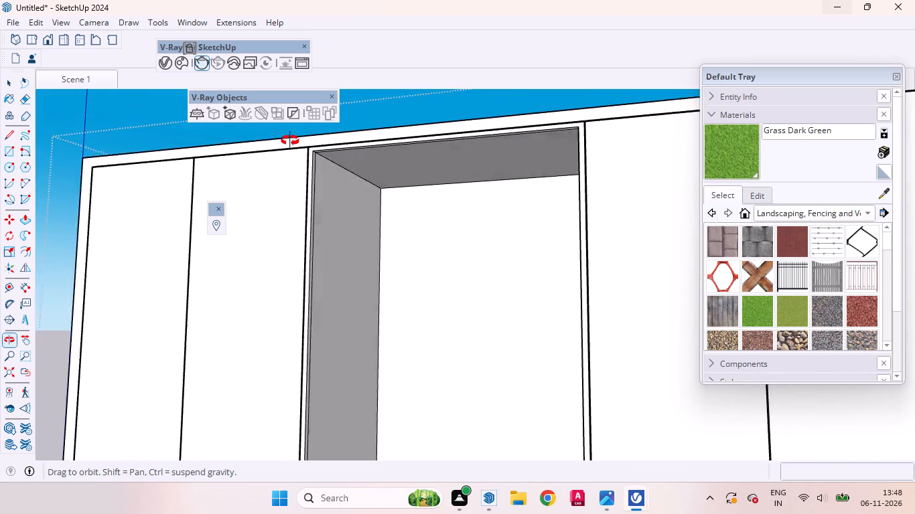
middle_drag(290, 141, 401, 211)
Erase the leftover edges crossing the top groove where it meets the niche frame's vertical groove nearest the blue axis.
scroll(386, 198, up, 9)
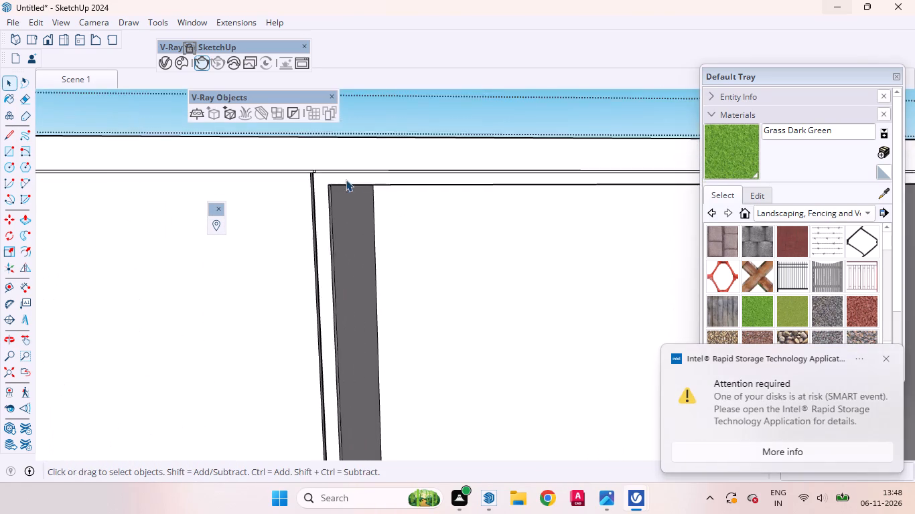
scroll(346, 179, up, 20)
scroll(346, 179, up, 12)
click(357, 185)
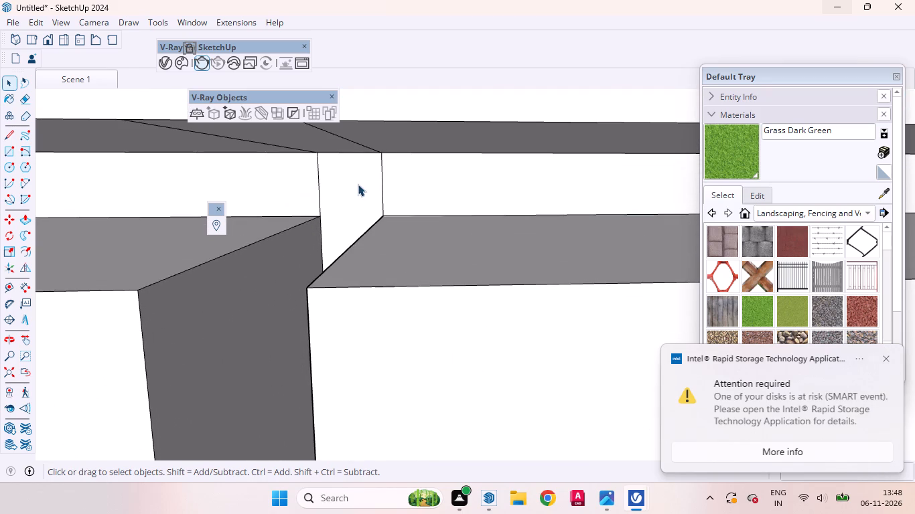
click(27, 102)
drag(304, 177, 463, 194)
scroll(424, 178, down, 9)
middle_drag(349, 215, 384, 145)
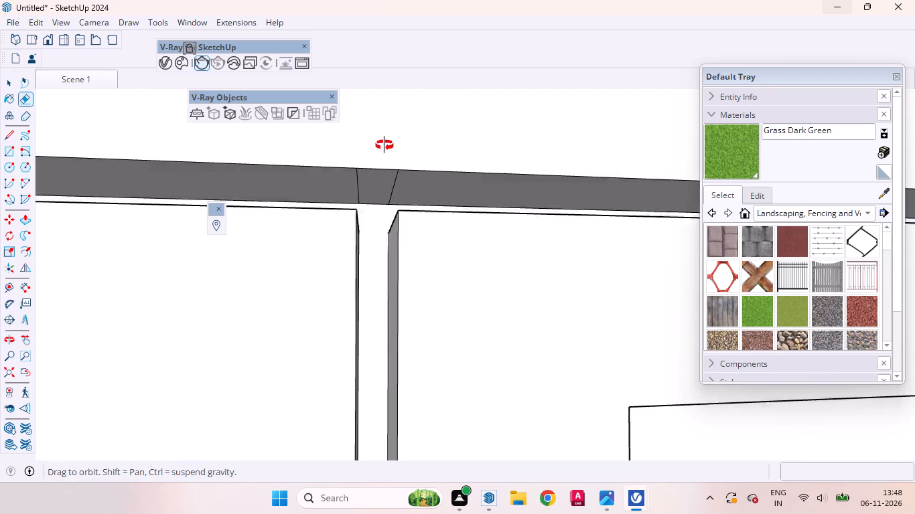
middle_drag(384, 145, 405, 100)
scroll(382, 195, up, 9)
drag(263, 168, 443, 202)
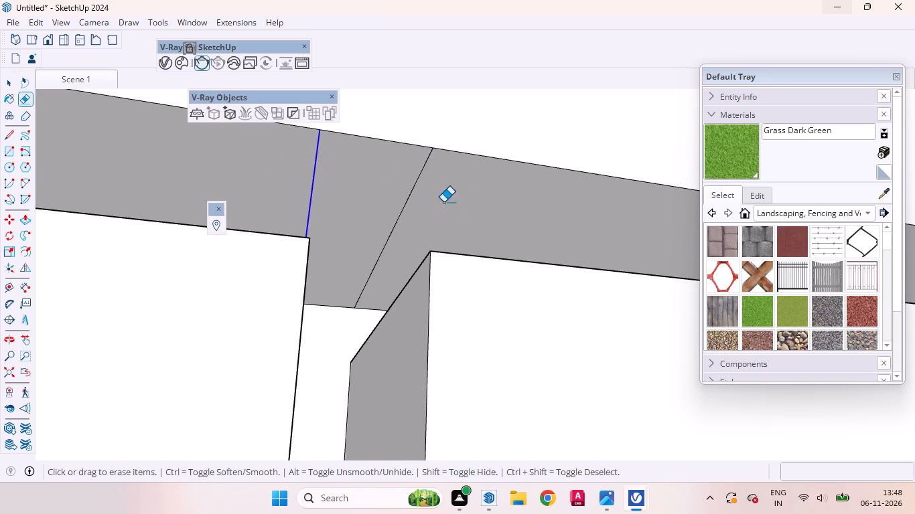
drag(443, 202, 472, 208)
Erase the leftover edges crossing the top groove where it meets the vertical groove between the two panels nearest the blue axis.
scroll(381, 204, down, 20)
scroll(381, 204, down, 13)
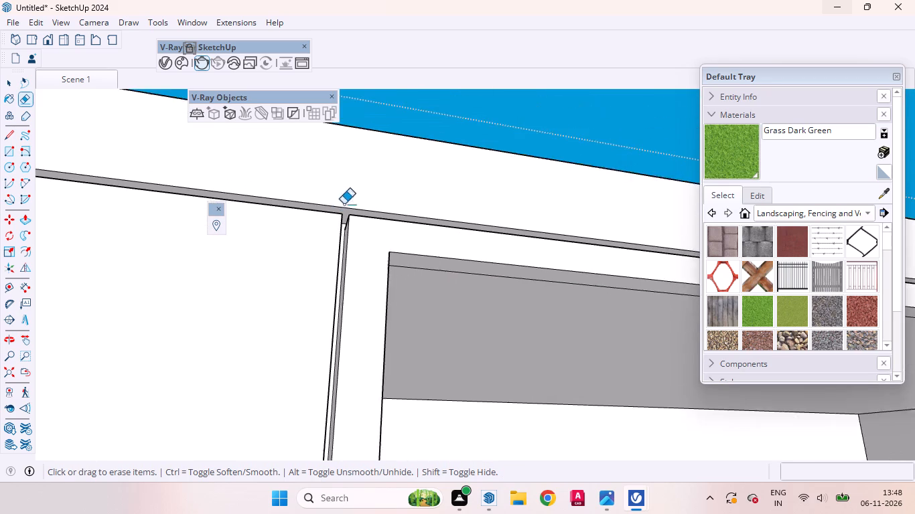
scroll(344, 204, down, 11)
scroll(346, 197, up, 1)
scroll(346, 199, down, 17)
scroll(254, 187, up, 2)
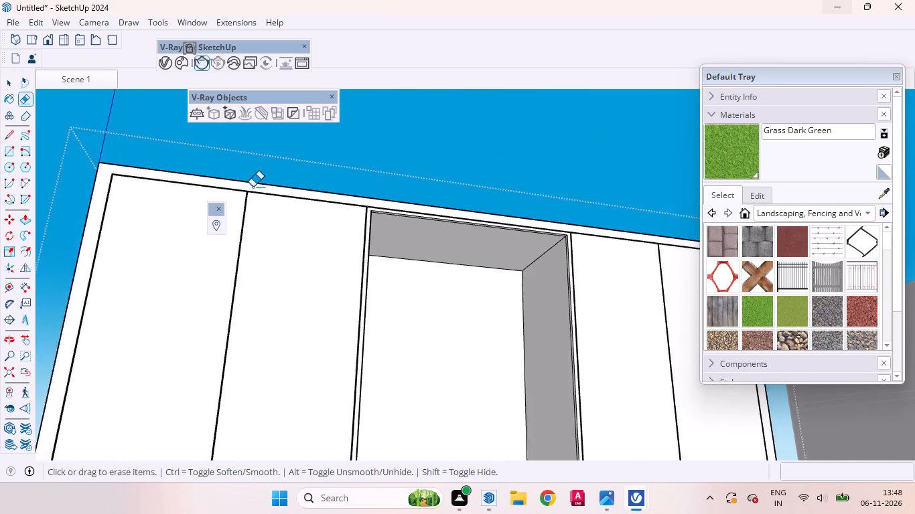
scroll(253, 187, up, 6)
scroll(490, 279, down, 6)
scroll(404, 239, up, 20)
scroll(404, 239, up, 1)
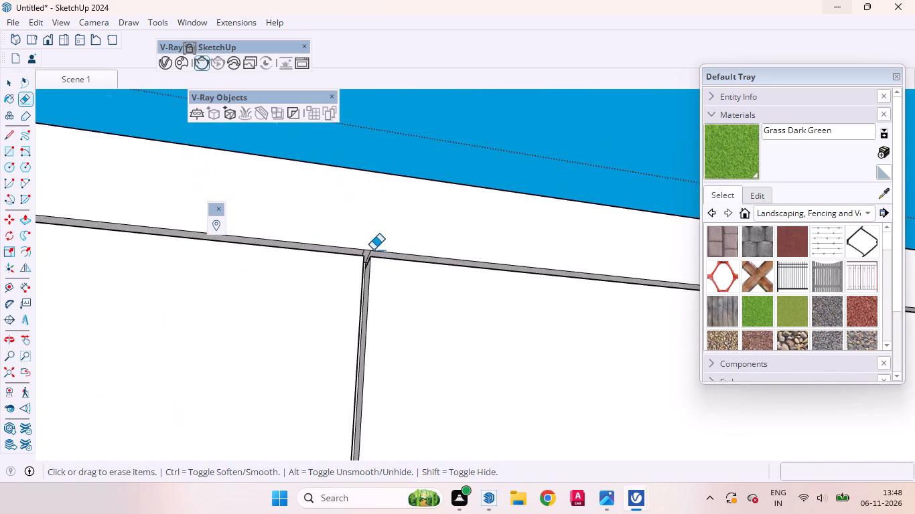
scroll(373, 250, up, 17)
scroll(360, 262, down, 1)
scroll(360, 268, up, 16)
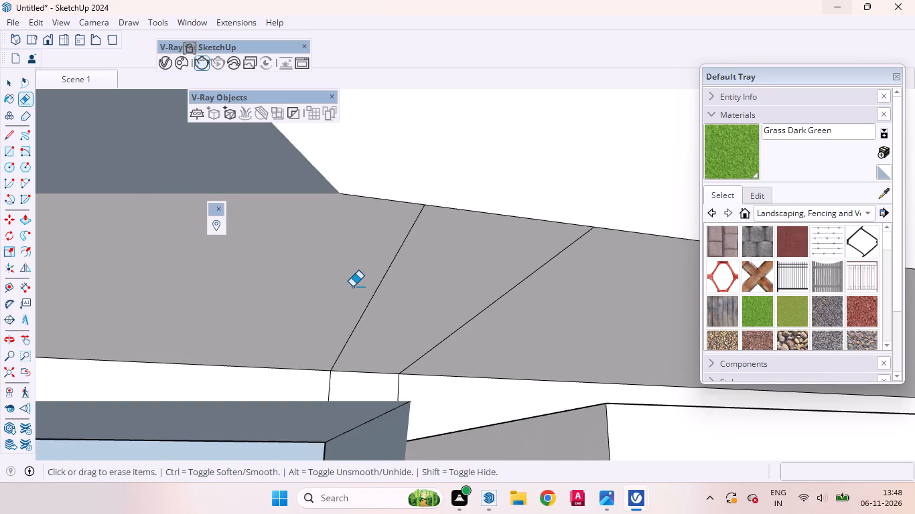
scroll(352, 286, up, 7)
scroll(361, 288, down, 1)
scroll(361, 288, up, 1)
scroll(361, 287, down, 7)
drag(357, 277, 472, 305)
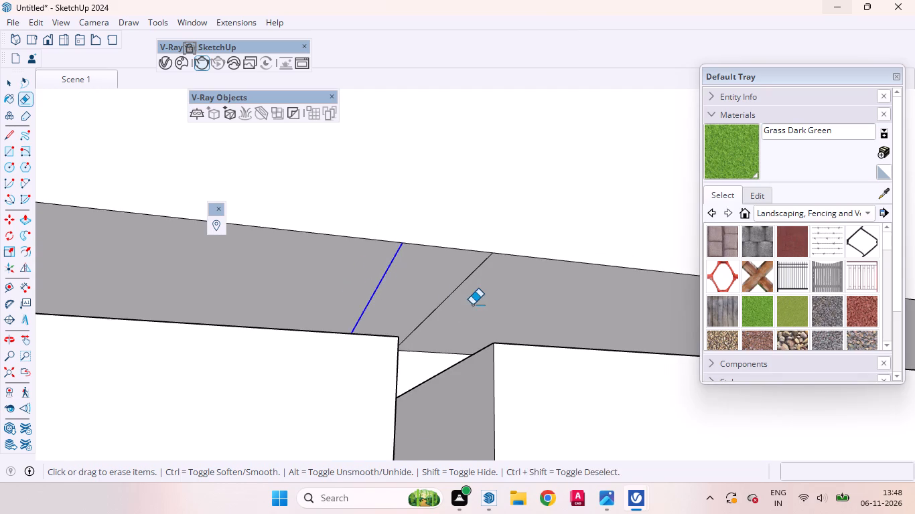
drag(472, 305, 474, 305)
scroll(470, 303, up, 1)
middle_drag(470, 317, 410, 371)
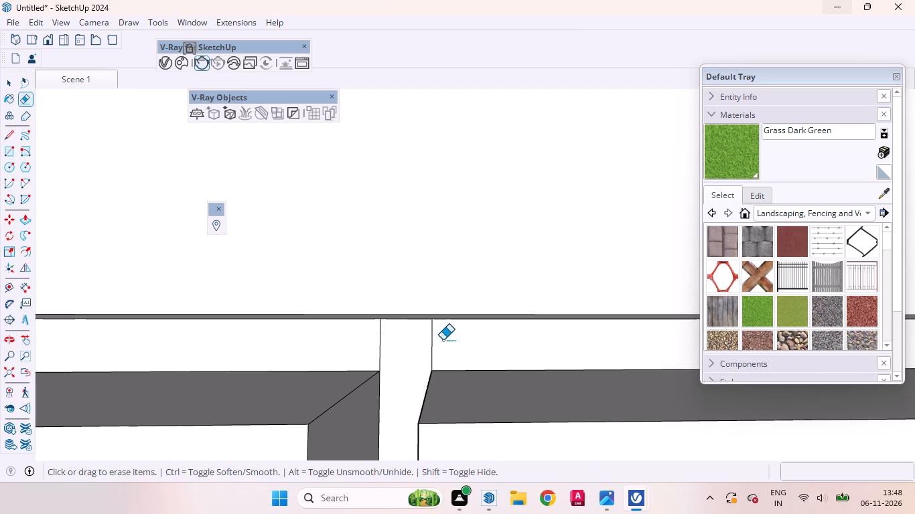
drag(447, 343, 359, 334)
Erase the leftover edges across the top groove at its outer corner nearest the blue axis.
scroll(513, 343, down, 20)
scroll(513, 343, down, 2)
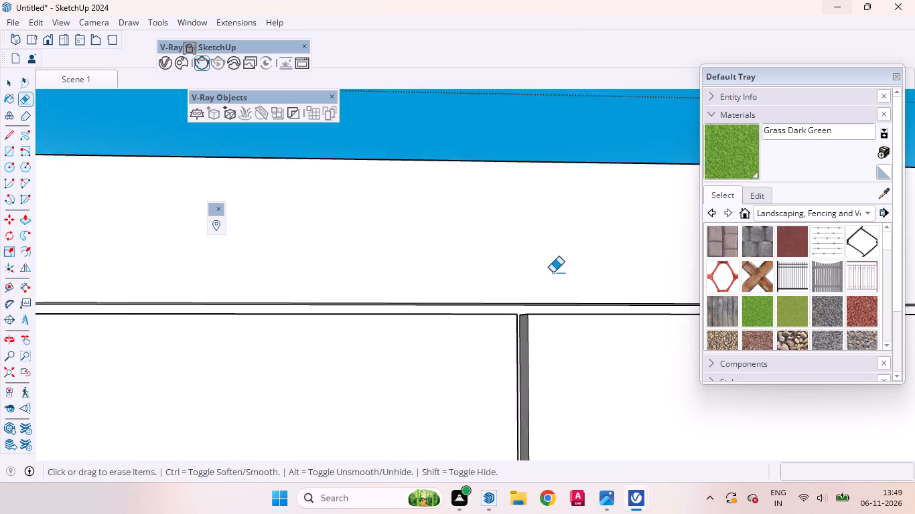
scroll(553, 272, down, 19)
scroll(561, 274, down, 3)
scroll(561, 274, up, 1)
scroll(561, 274, down, 2)
scroll(303, 278, up, 6)
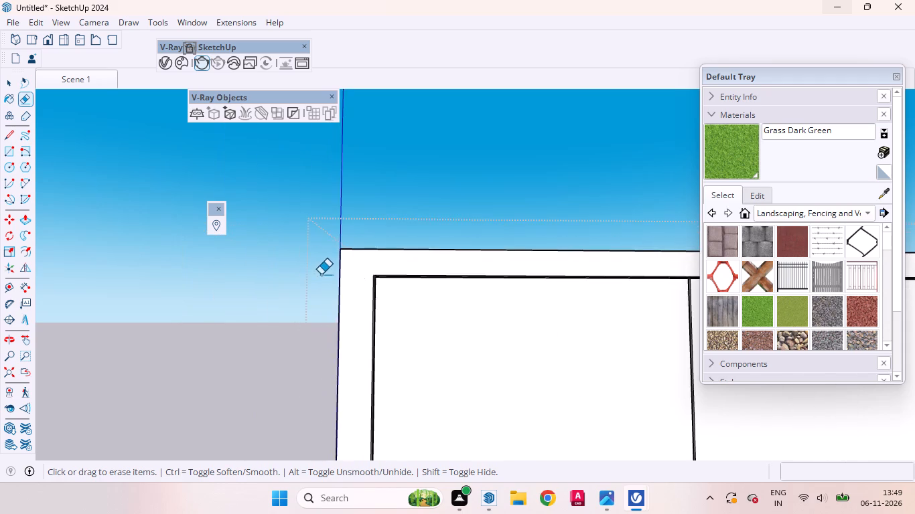
scroll(321, 274, up, 20)
scroll(449, 307, down, 1)
scroll(445, 288, up, 15)
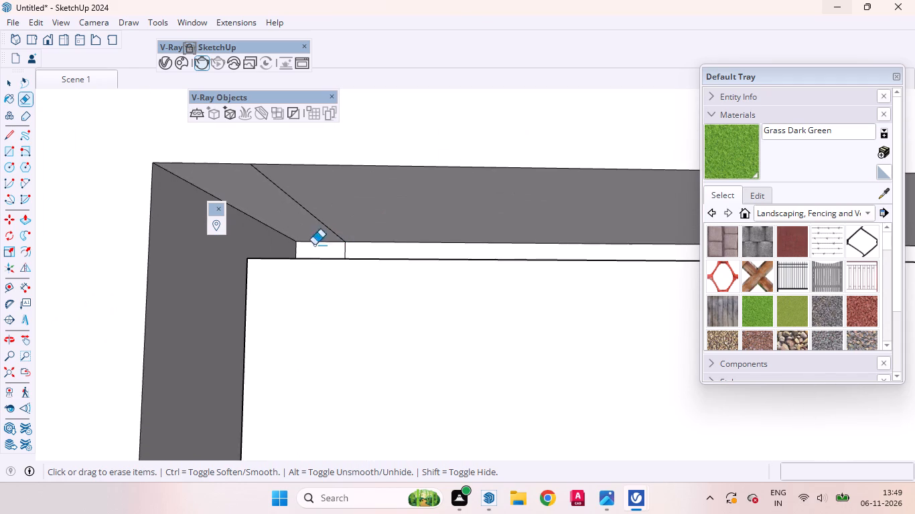
scroll(518, 289, down, 11)
middle_drag(430, 297, 423, 244)
scroll(430, 231, up, 15)
drag(418, 216, 502, 244)
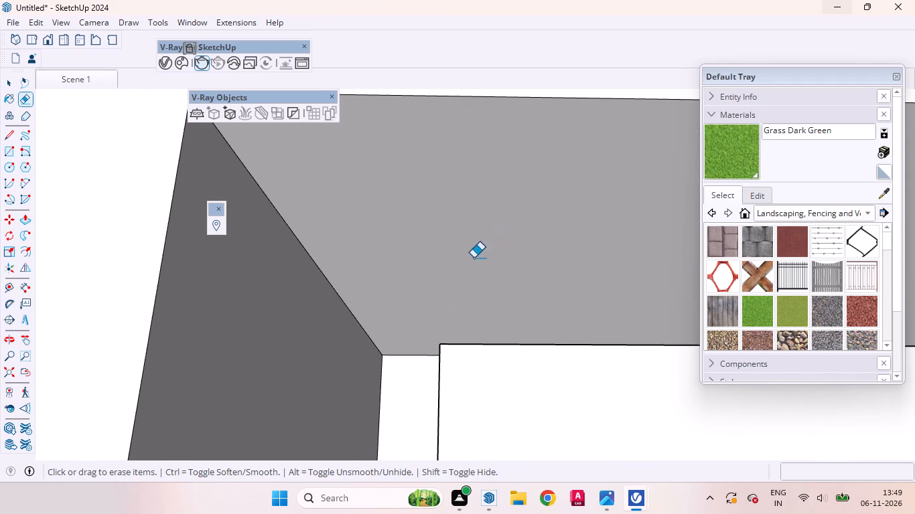
middle_drag(457, 274, 460, 330)
drag(431, 322, 472, 329)
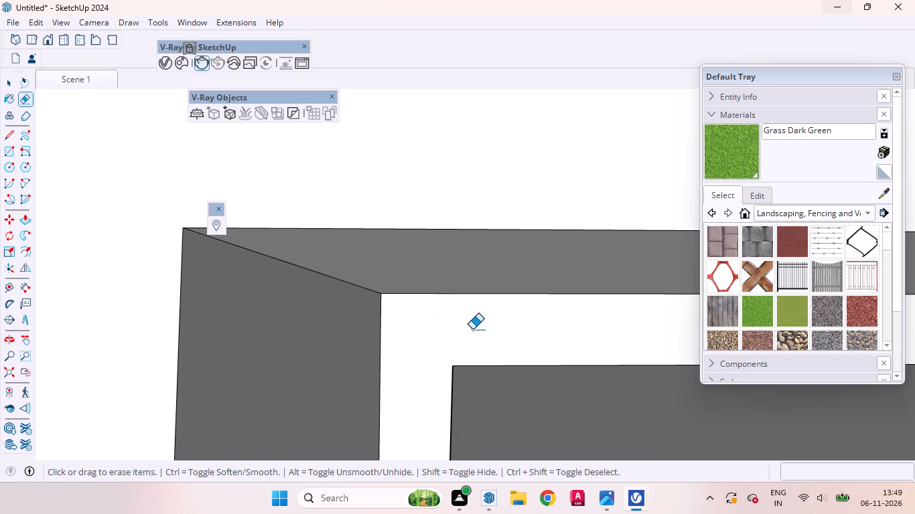
Examine the lower ends of the vertical panel grooves along the plinth, from the blue axis side to the far side.
scroll(410, 264, down, 19)
scroll(419, 238, up, 1)
scroll(419, 238, down, 19)
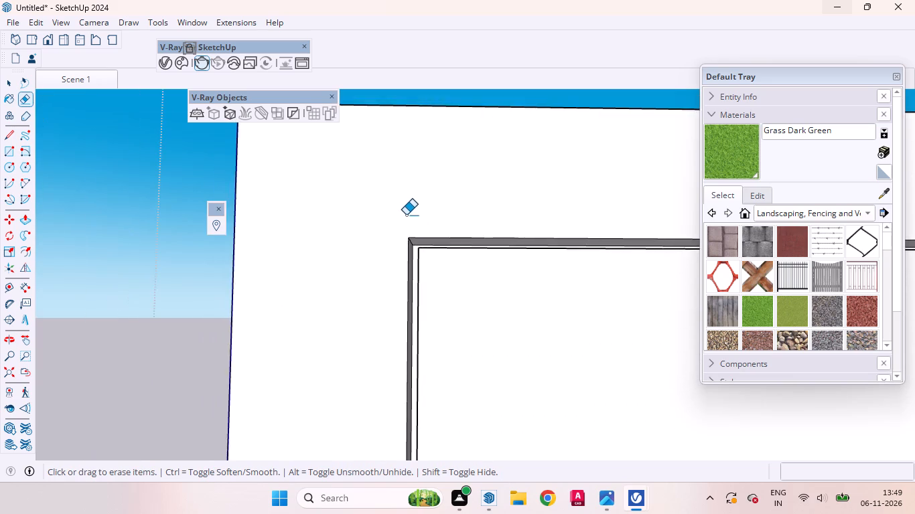
scroll(406, 215, down, 20)
scroll(406, 215, down, 11)
scroll(407, 166, up, 3)
scroll(408, 166, down, 12)
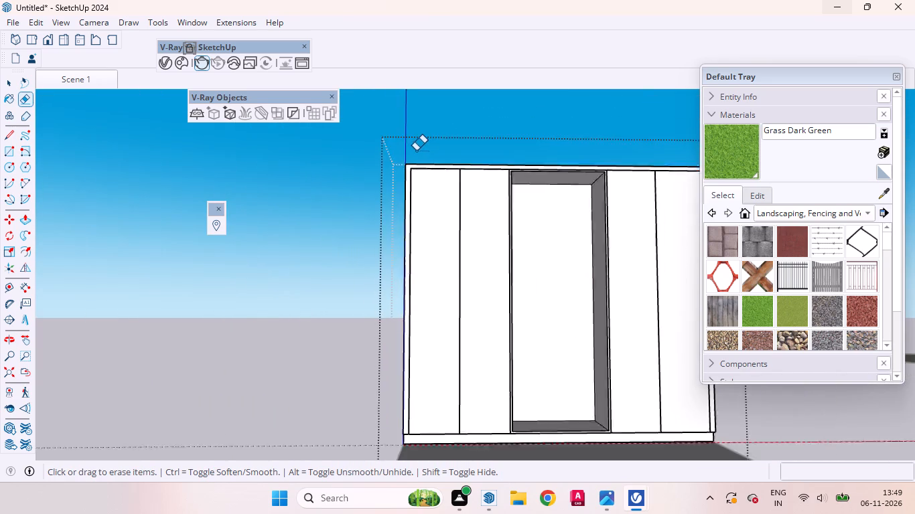
scroll(416, 151, down, 5)
scroll(433, 323, up, 20)
scroll(433, 323, up, 8)
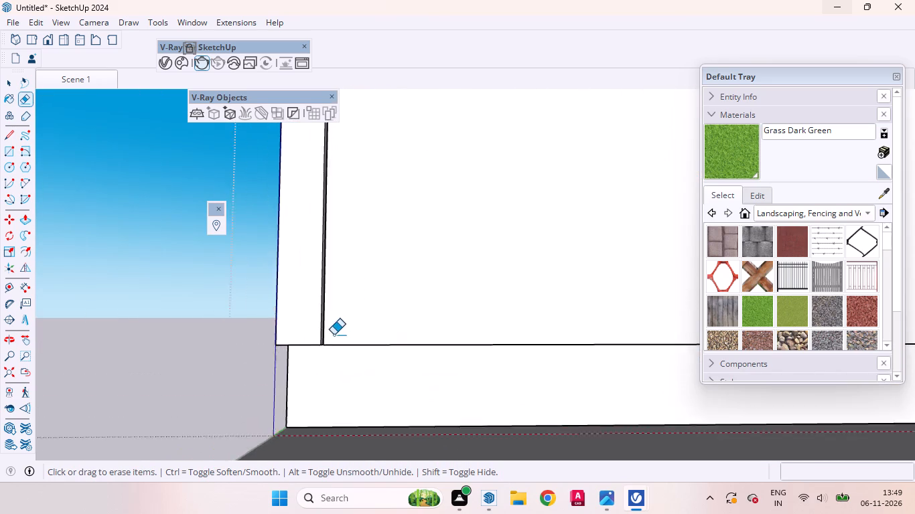
scroll(334, 335, up, 14)
scroll(315, 336, down, 1)
scroll(305, 347, up, 11)
middle_drag(305, 389, 360, 388)
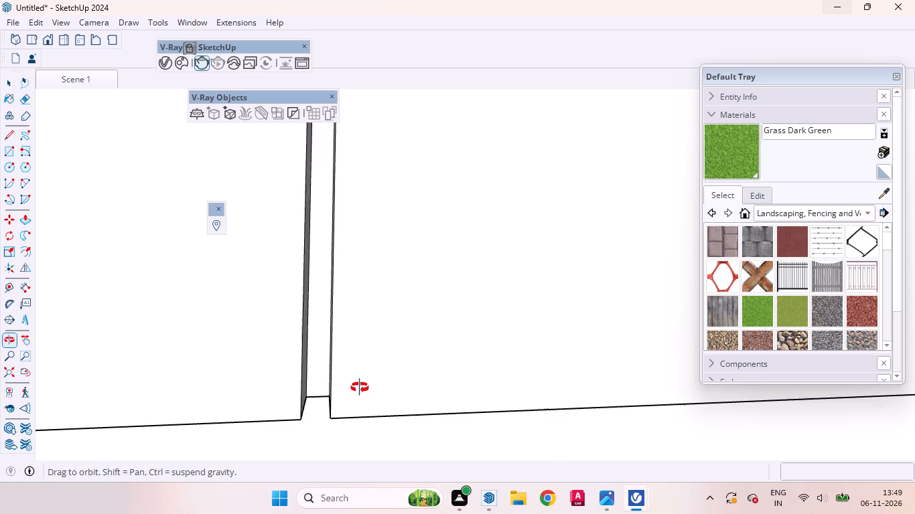
middle_drag(360, 388, 340, 374)
scroll(303, 387, down, 20)
scroll(303, 387, down, 2)
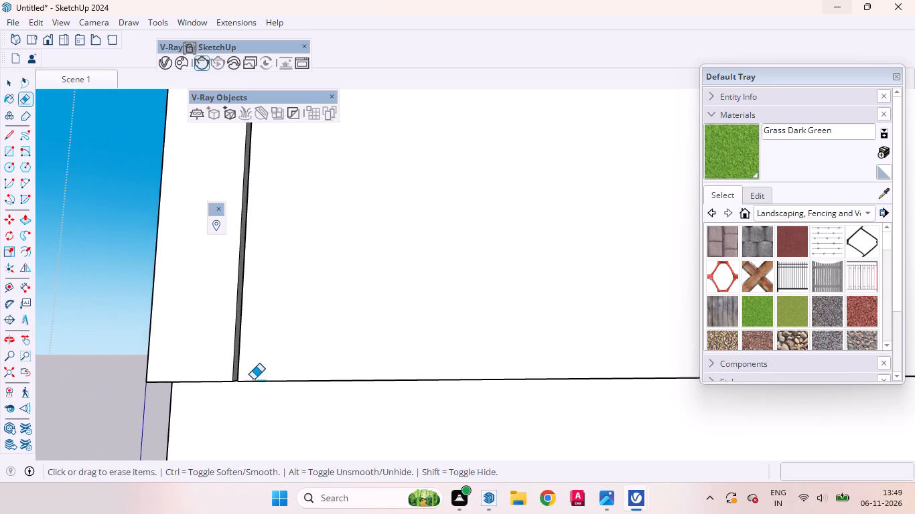
scroll(251, 391, down, 20)
scroll(251, 391, down, 8)
scroll(308, 374, up, 5)
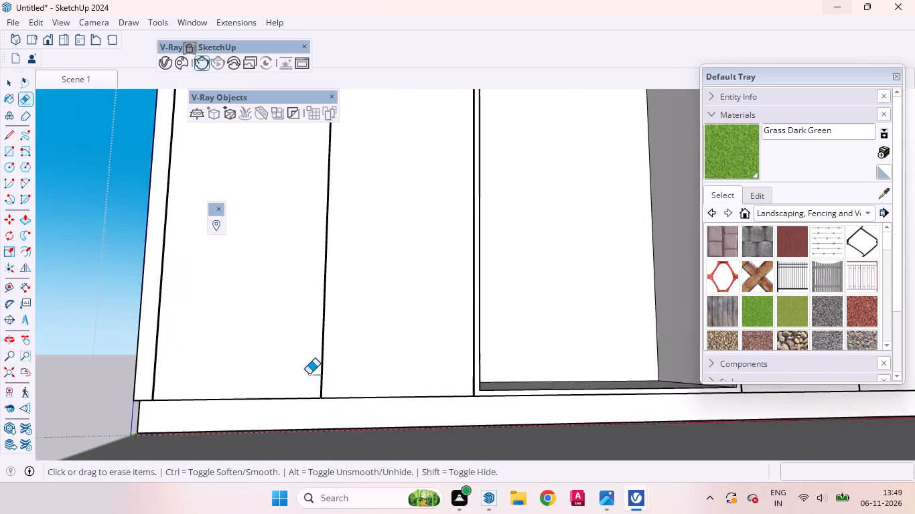
scroll(309, 374, up, 20)
scroll(309, 374, up, 15)
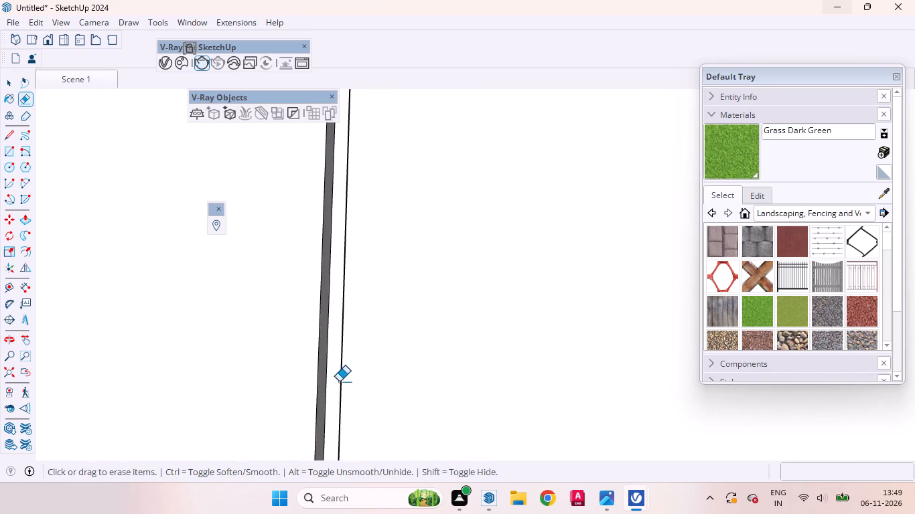
scroll(338, 380, down, 1)
scroll(338, 380, up, 1)
scroll(338, 380, down, 20)
scroll(338, 380, down, 5)
scroll(267, 378, up, 1)
scroll(267, 379, down, 17)
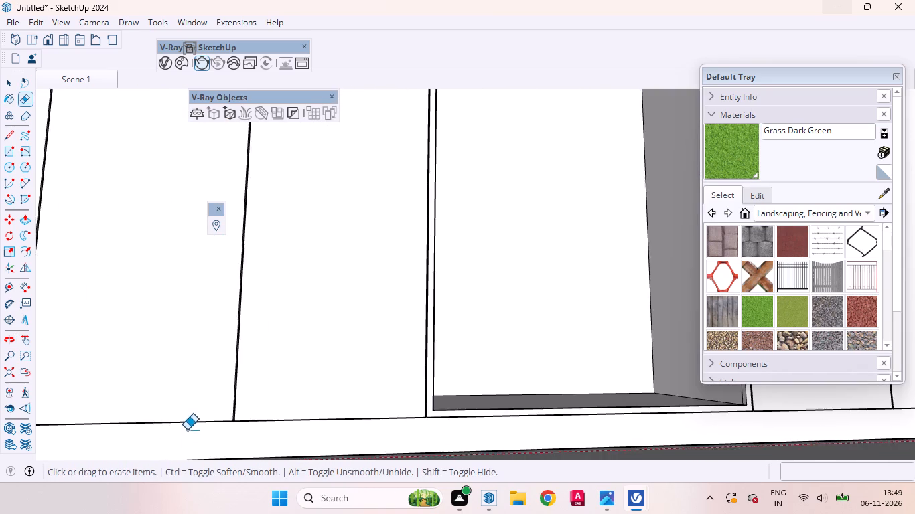
scroll(187, 430, down, 17)
scroll(466, 403, up, 18)
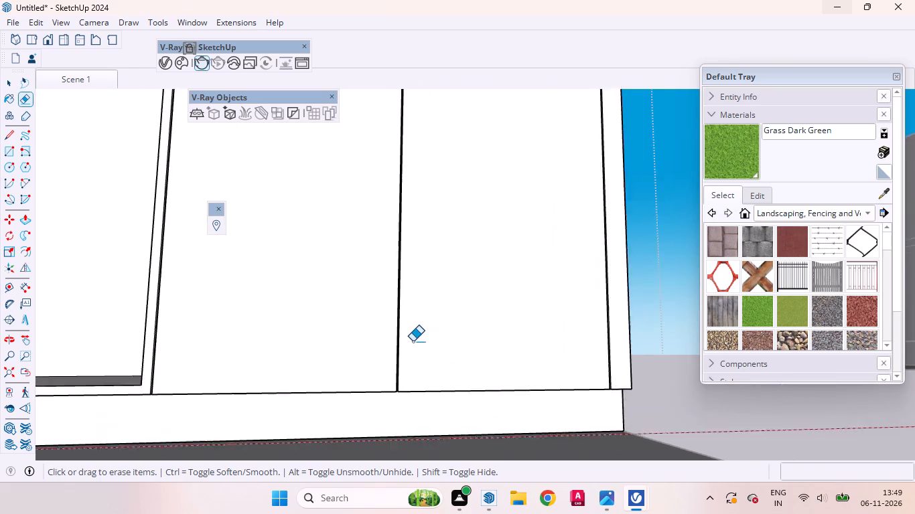
scroll(413, 341, up, 20)
scroll(413, 341, up, 10)
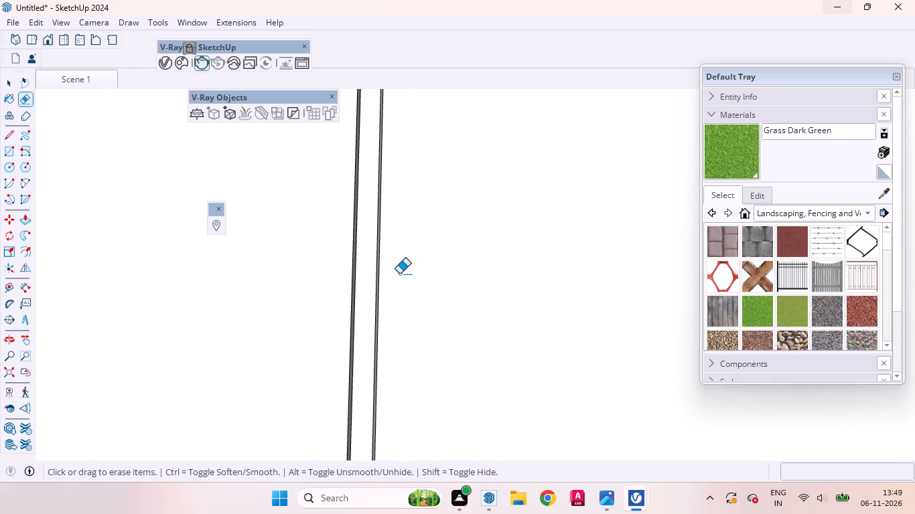
middle_drag(403, 288, 441, 386)
scroll(446, 290, down, 4)
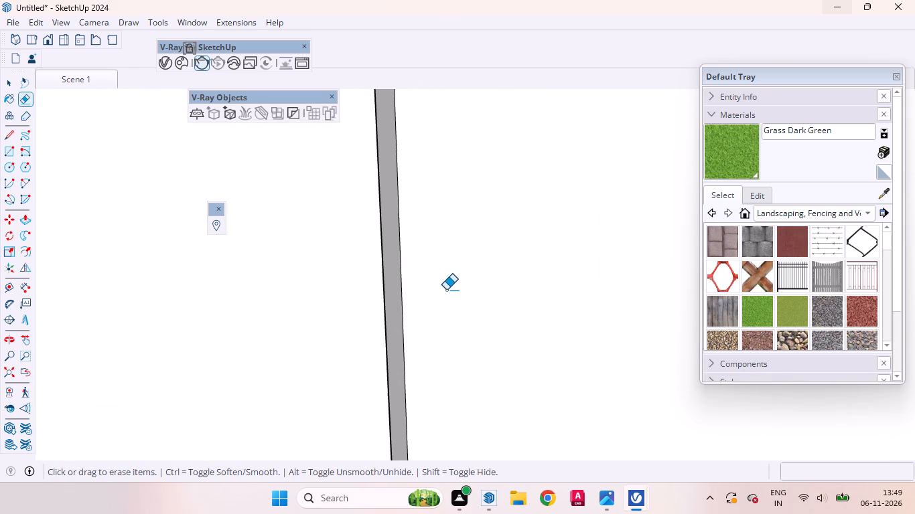
scroll(446, 290, down, 20)
scroll(446, 290, down, 8)
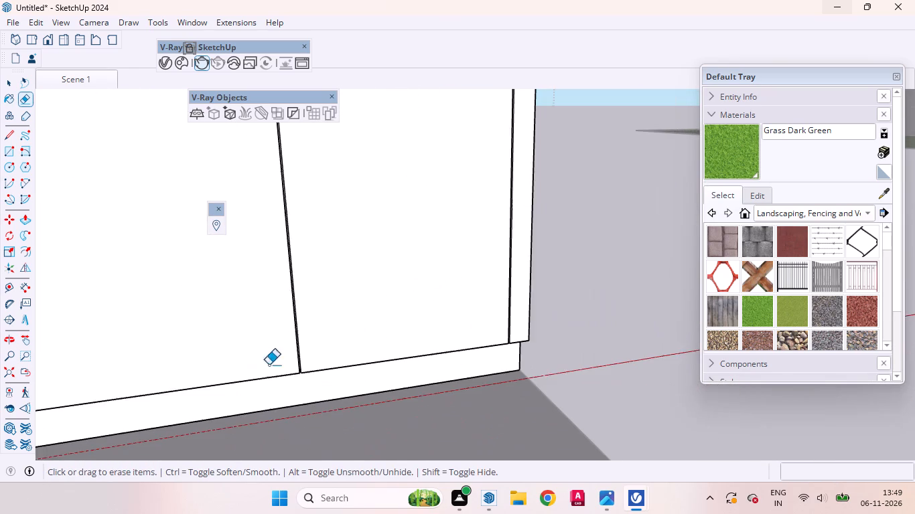
scroll(514, 334, down, 17)
scroll(556, 373, down, 6)
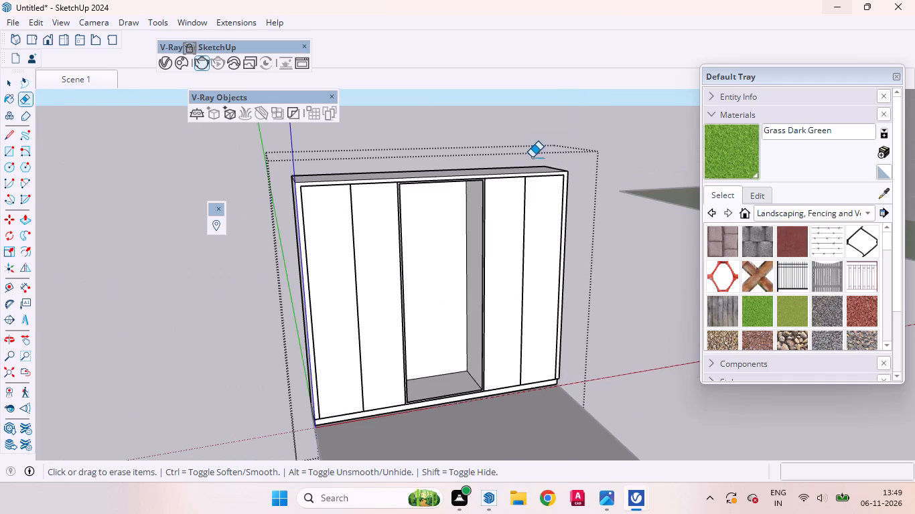
Erase the leftover edges crossing the top groove where it meets the vertical groove between the two panels farthest from the blue axis.
scroll(532, 157, up, 20)
scroll(532, 157, up, 18)
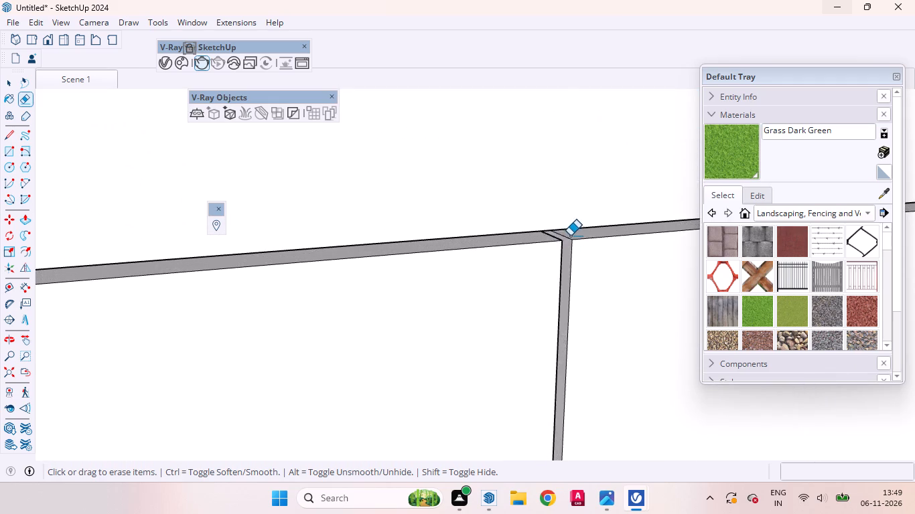
scroll(570, 236, up, 14)
middle_drag(559, 251, 503, 183)
scroll(535, 216, up, 6)
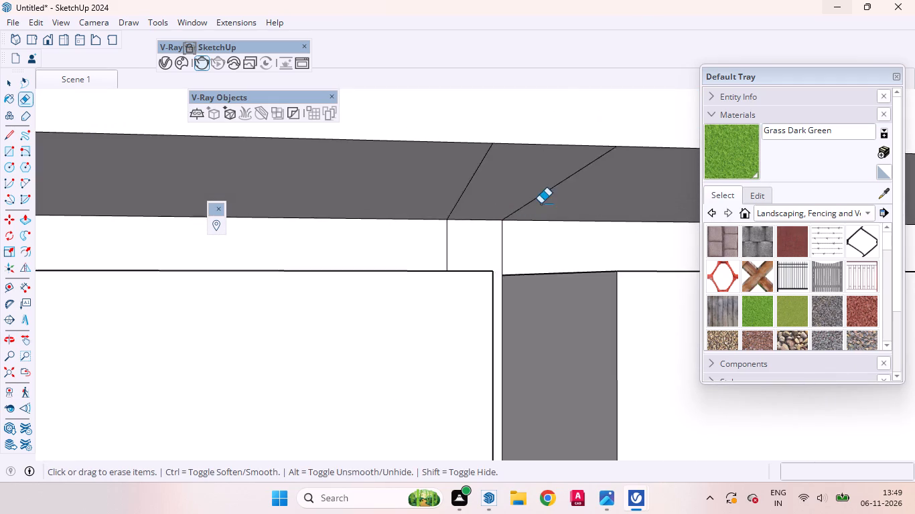
scroll(541, 203, up, 5)
drag(375, 168, 561, 173)
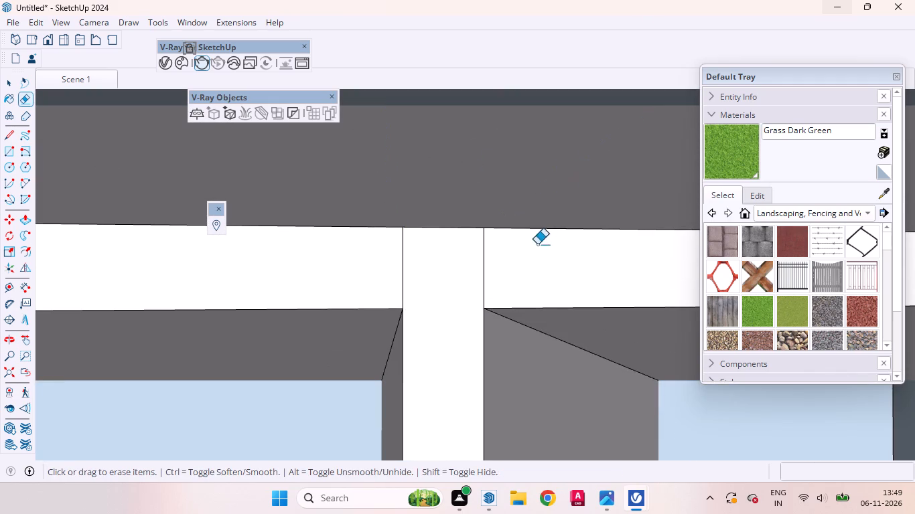
drag(524, 246, 391, 242)
Erase the leftover edges across the groove at the upper outer corner farthest from the blue axis.
scroll(395, 250, down, 14)
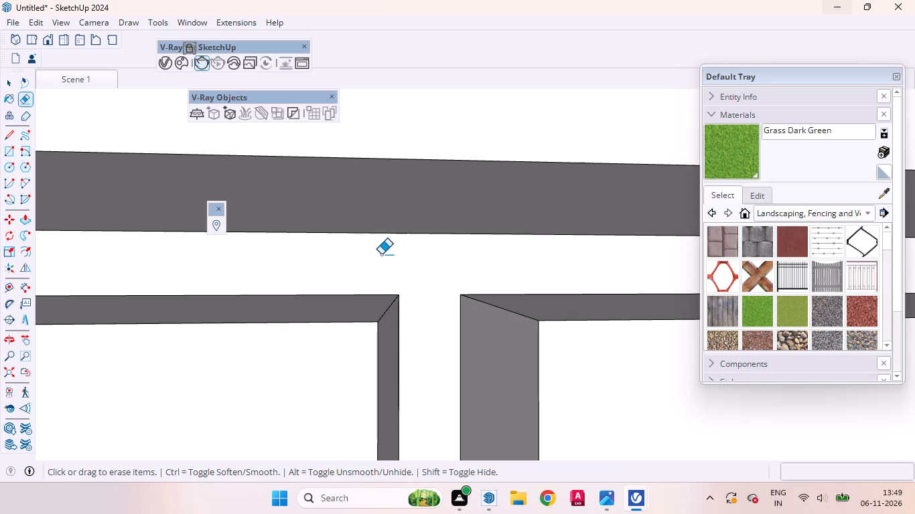
scroll(381, 254, down, 20)
scroll(381, 254, down, 14)
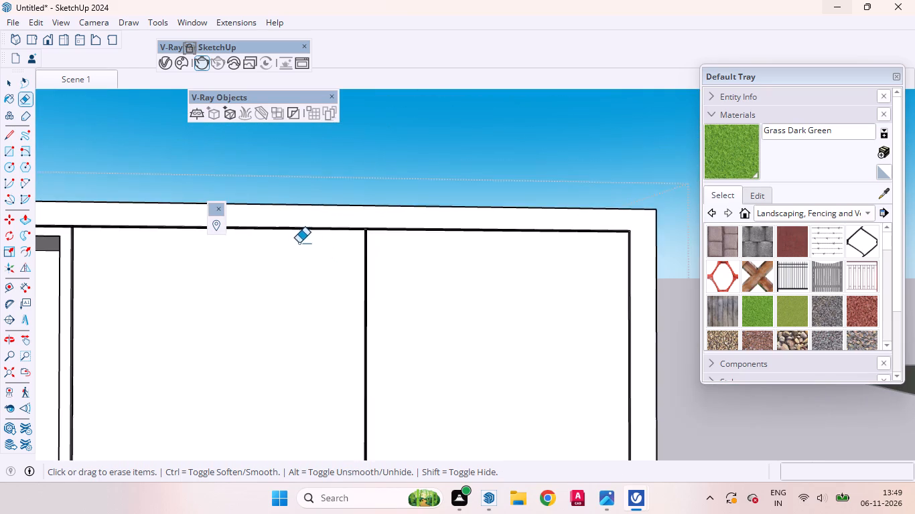
scroll(299, 243, down, 4)
scroll(539, 234, up, 11)
scroll(537, 236, down, 1)
scroll(519, 232, up, 20)
scroll(519, 232, up, 2)
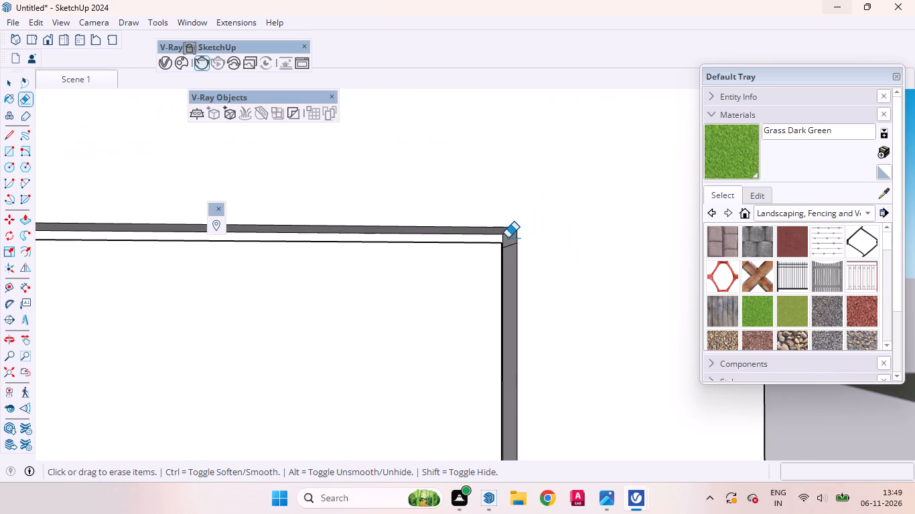
scroll(508, 238, up, 11)
drag(515, 248, 507, 303)
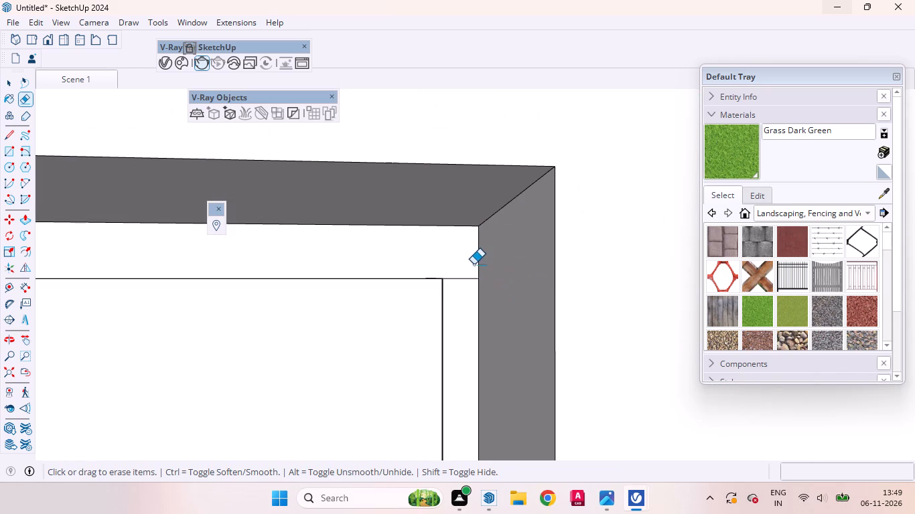
drag(466, 260, 461, 317)
middle_drag(464, 296, 438, 329)
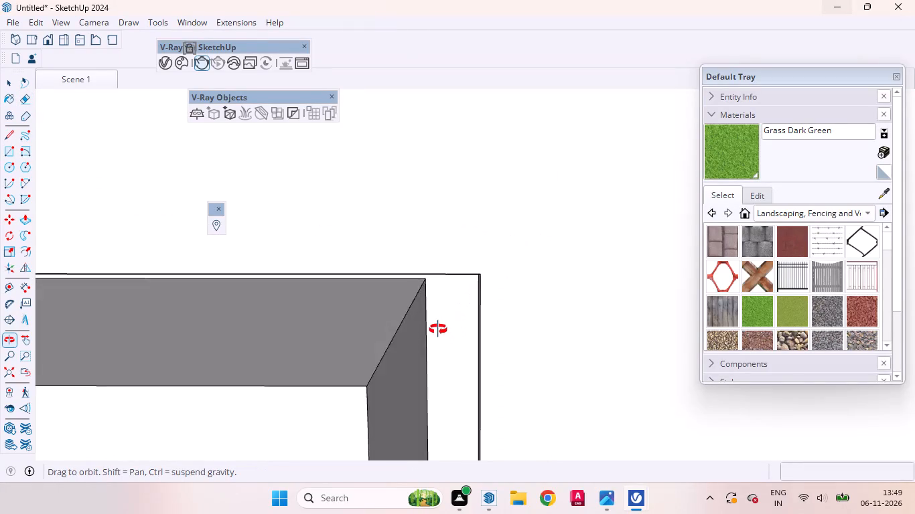
middle_drag(438, 329, 453, 281)
scroll(460, 267, down, 20)
scroll(460, 267, down, 1)
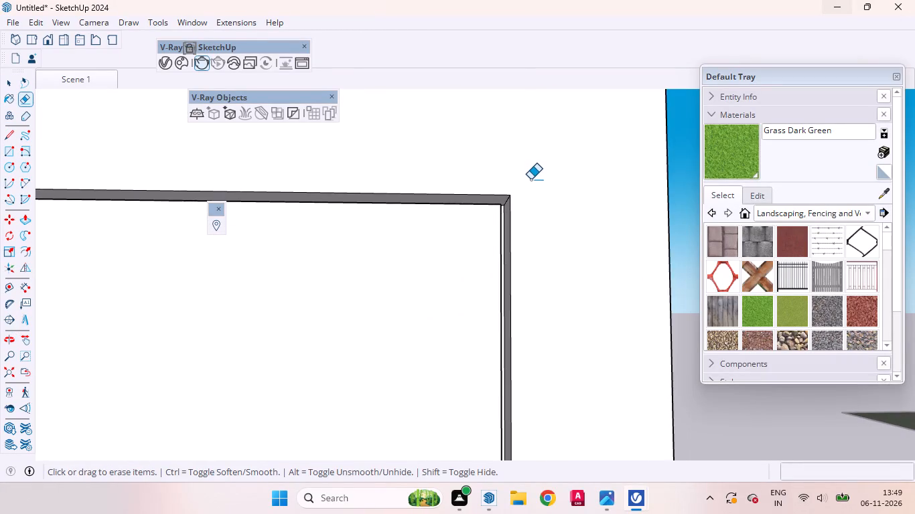
scroll(531, 179, down, 17)
scroll(570, 202, down, 20)
scroll(570, 202, down, 2)
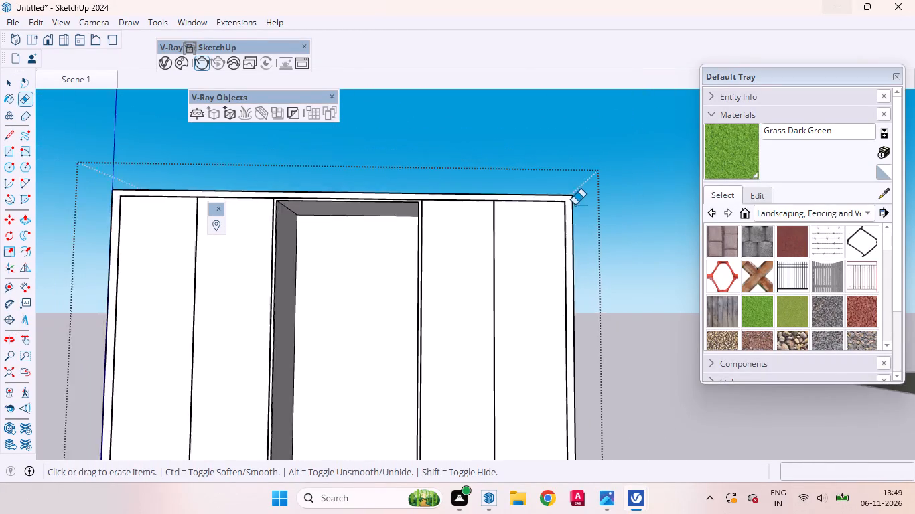
scroll(575, 205, down, 12)
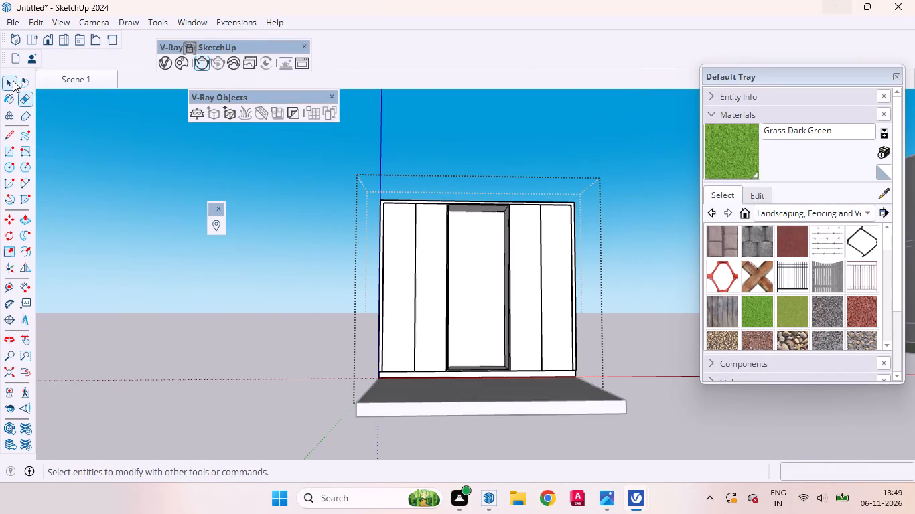
Paint the front face of the raised niche frame black with Color M09 from the Colors collection.
click(13, 80)
scroll(419, 366, up, 20)
scroll(419, 366, up, 2)
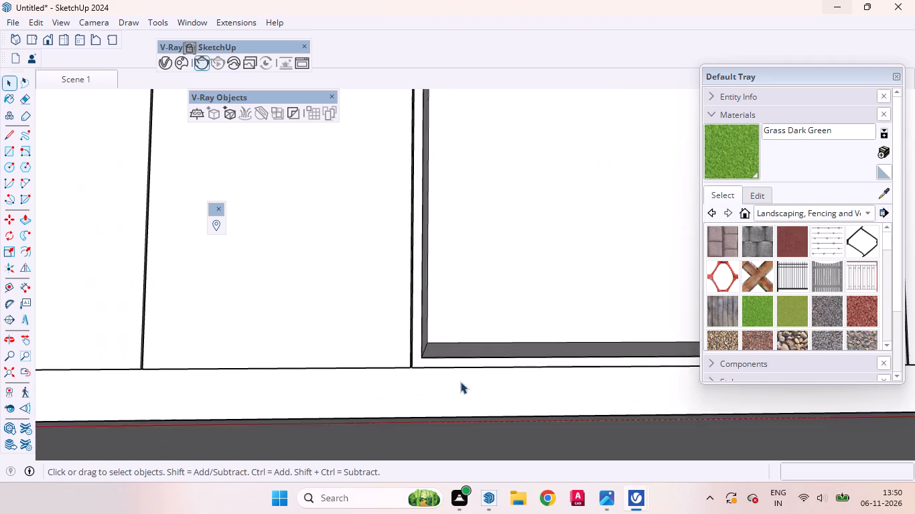
scroll(460, 381, up, 4)
middle_drag(435, 356, 378, 416)
click(388, 332)
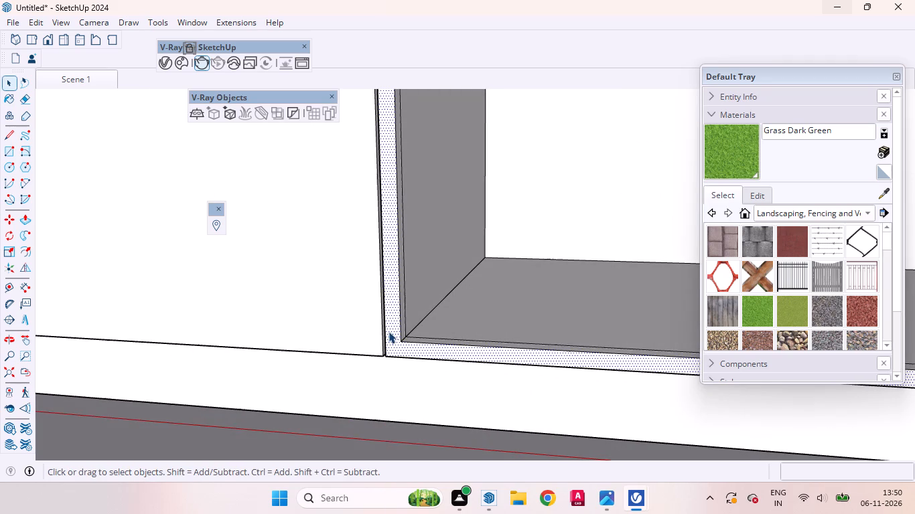
click(869, 214)
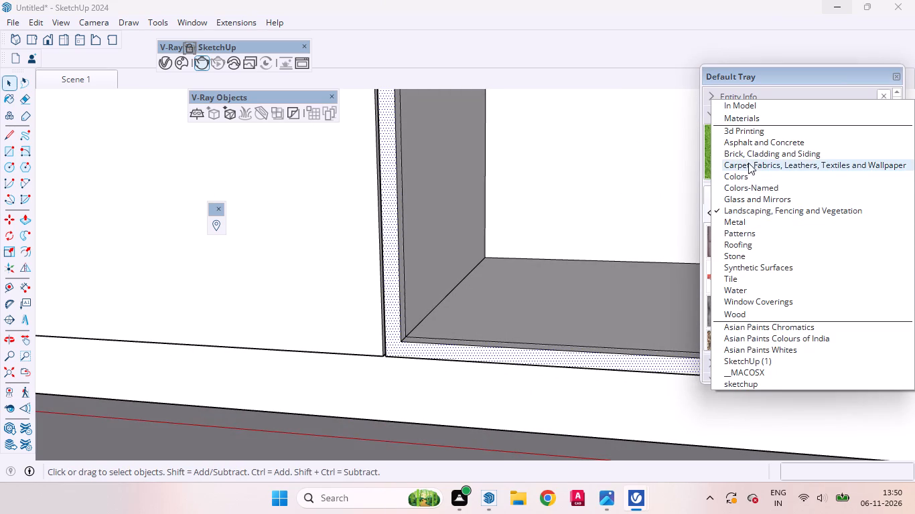
click(749, 171)
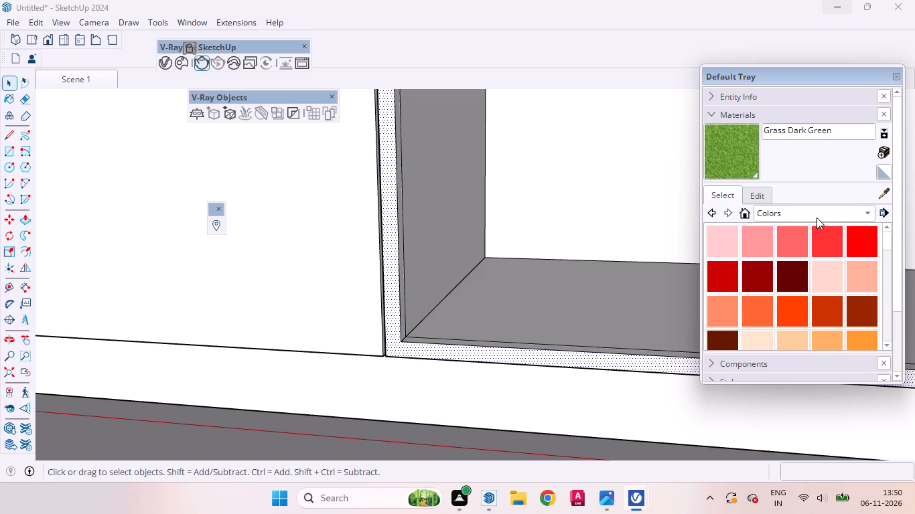
scroll(800, 242, down, 14)
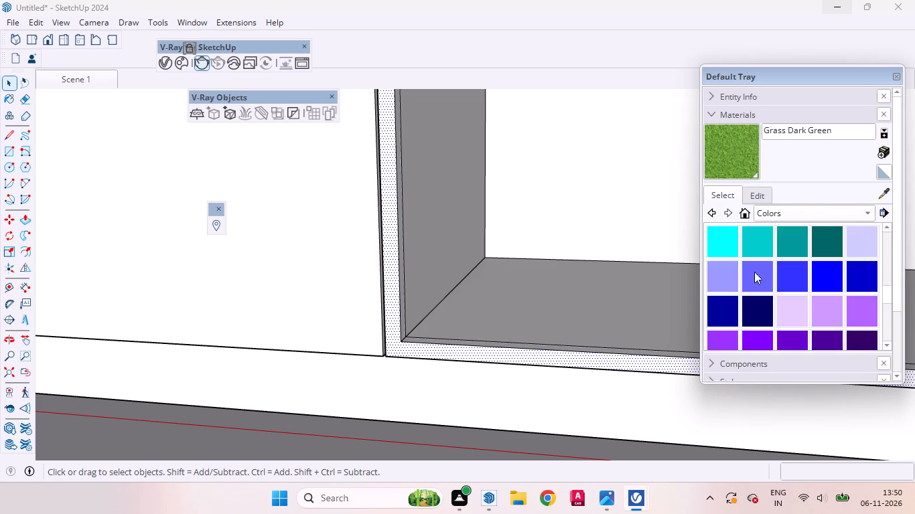
scroll(754, 272, down, 10)
click(723, 248)
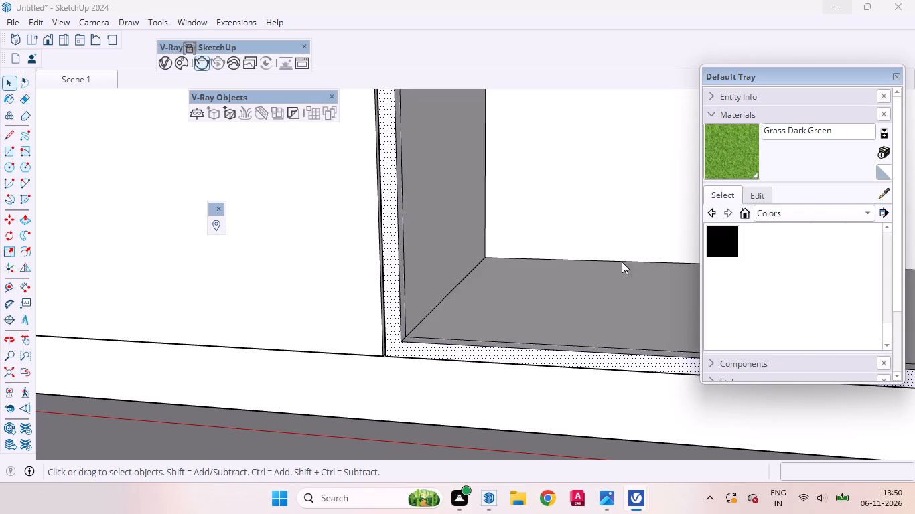
scroll(407, 221, up, 14)
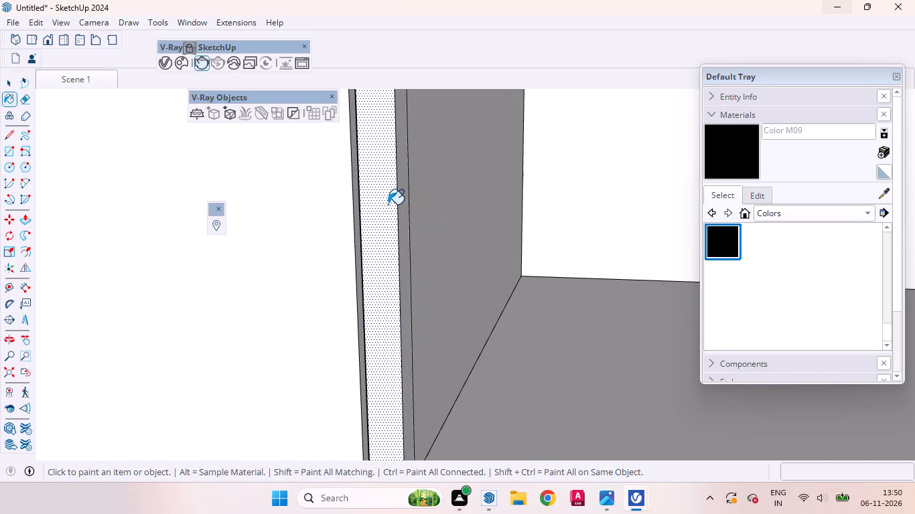
click(388, 204)
Paint the frame's inner edge faces black on the side nearest the blue axis and along the bottom.
scroll(397, 210, up, 7)
click(411, 196)
scroll(382, 181, down, 15)
scroll(415, 333, up, 12)
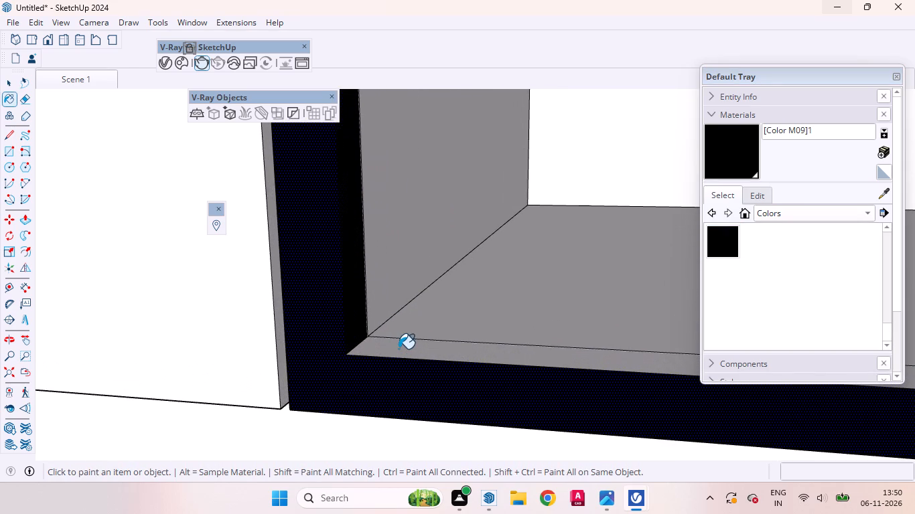
click(399, 349)
Paint the frame's inner edge face black on the side farthest from the blue axis.
scroll(379, 357, down, 7)
scroll(378, 361, up, 1)
scroll(378, 361, down, 16)
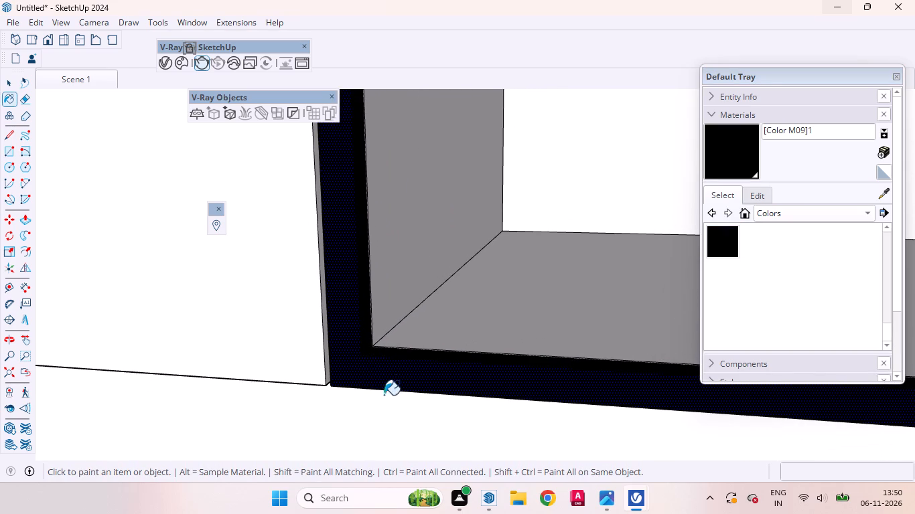
scroll(384, 395, down, 10)
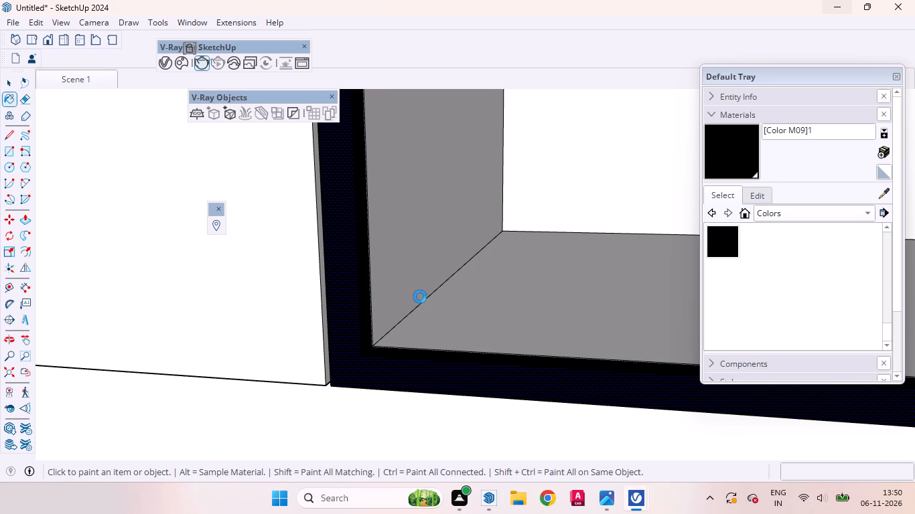
scroll(367, 298, down, 7)
scroll(366, 298, up, 1)
scroll(366, 298, down, 2)
scroll(284, 309, down, 12)
scroll(312, 316, up, 1)
scroll(312, 316, down, 3)
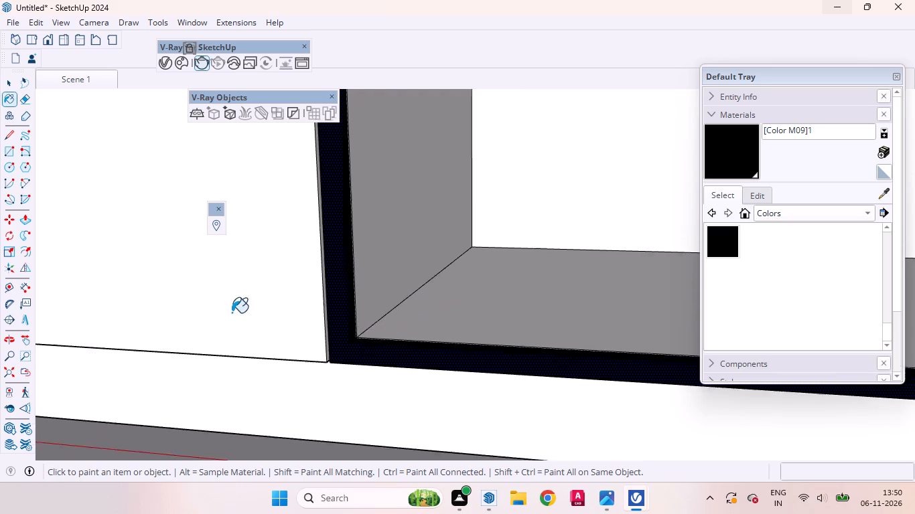
scroll(232, 313, down, 15)
middle_drag(342, 309, 648, 377)
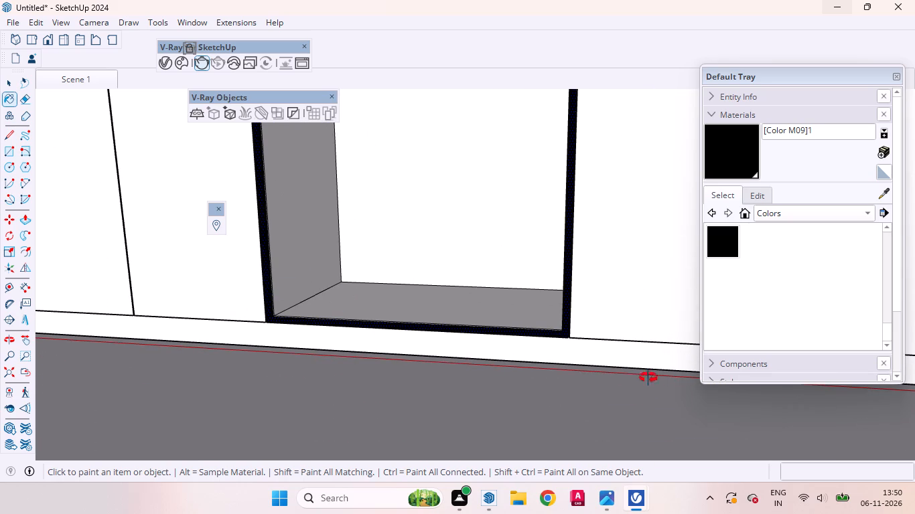
middle_drag(648, 377, 666, 377)
scroll(518, 278, up, 9)
middle_drag(521, 318, 614, 319)
middle_drag(614, 319, 704, 308)
scroll(499, 338, up, 5)
middle_drag(536, 361, 632, 400)
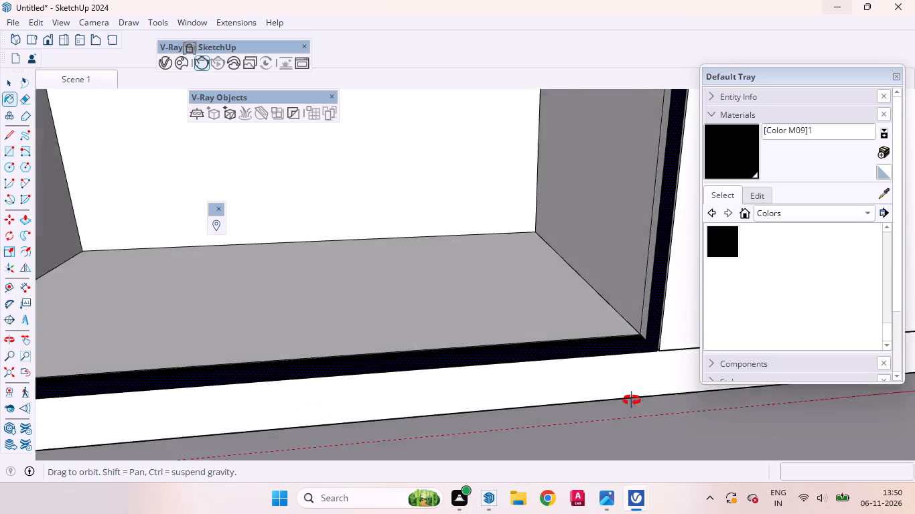
middle_drag(632, 400, 738, 408)
scroll(668, 282, up, 4)
scroll(617, 267, down, 1)
scroll(611, 264, up, 6)
click(616, 263)
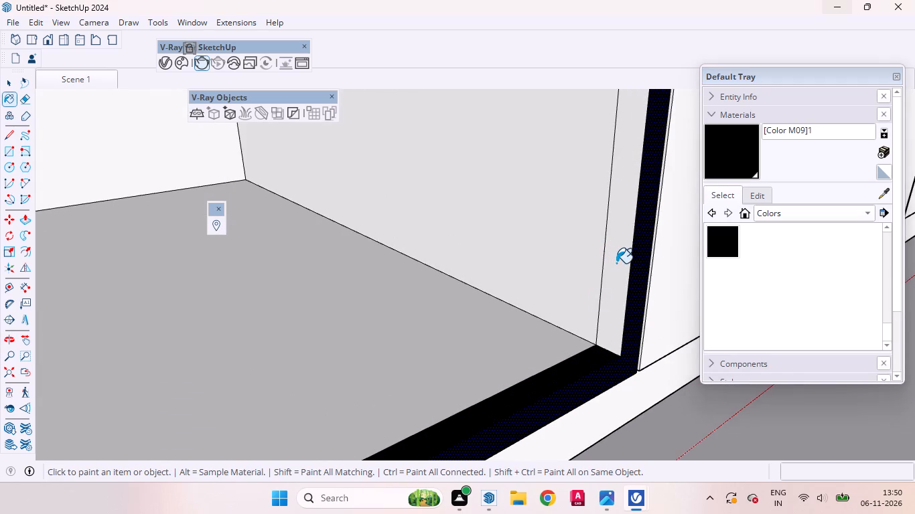
Paint the frame's outer side face farthest from the blue axis with the same black.
scroll(492, 363, down, 5)
scroll(654, 303, up, 12)
middle_drag(556, 266, 472, 242)
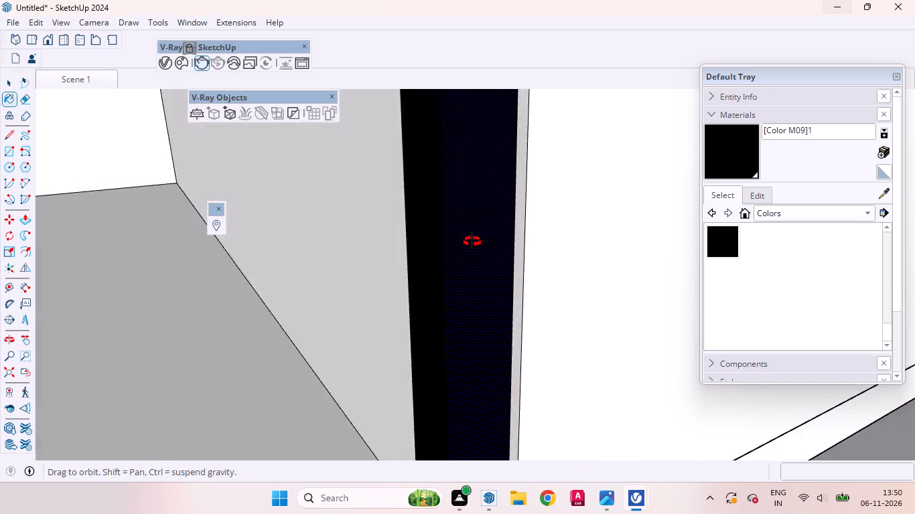
middle_drag(472, 242, 301, 192)
scroll(522, 212, up, 11)
scroll(512, 198, down, 1)
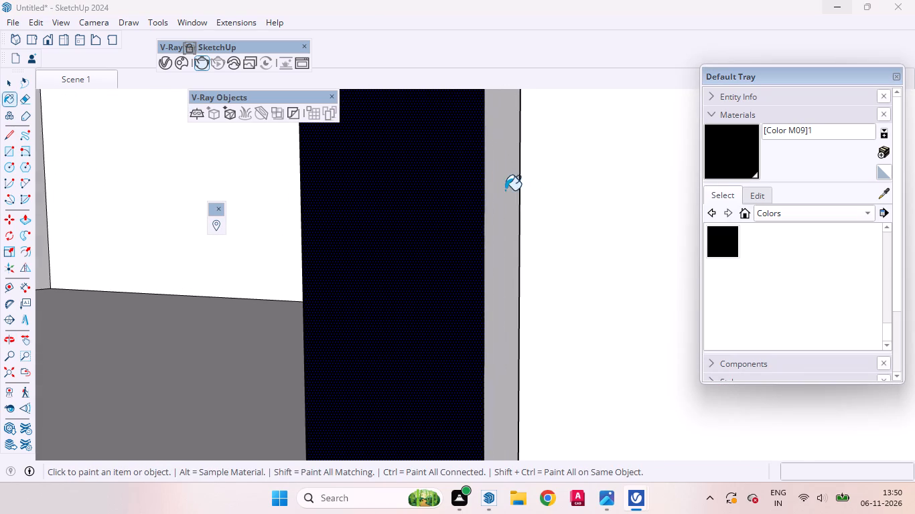
click(496, 181)
Paint the underside of the frame's bottom rail, just above the plinth, with the same black.
scroll(534, 213, down, 20)
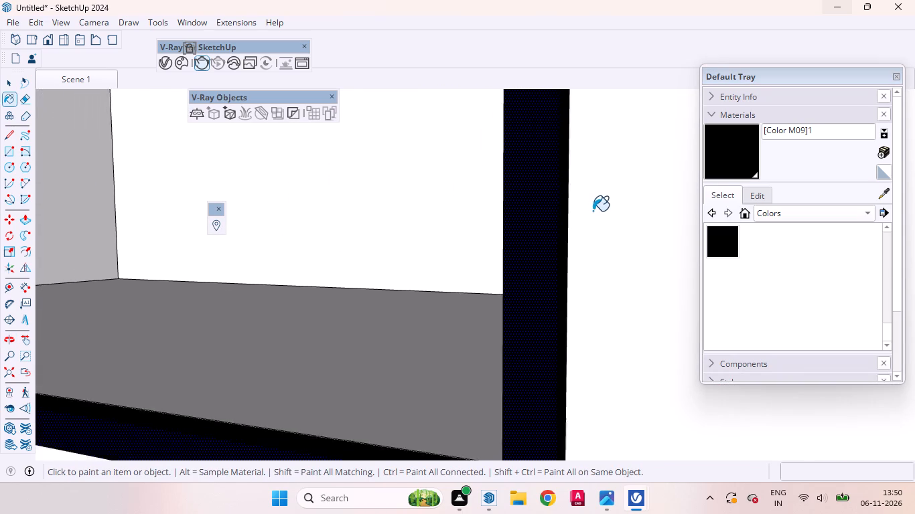
scroll(593, 211, down, 9)
middle_drag(542, 347, 480, 251)
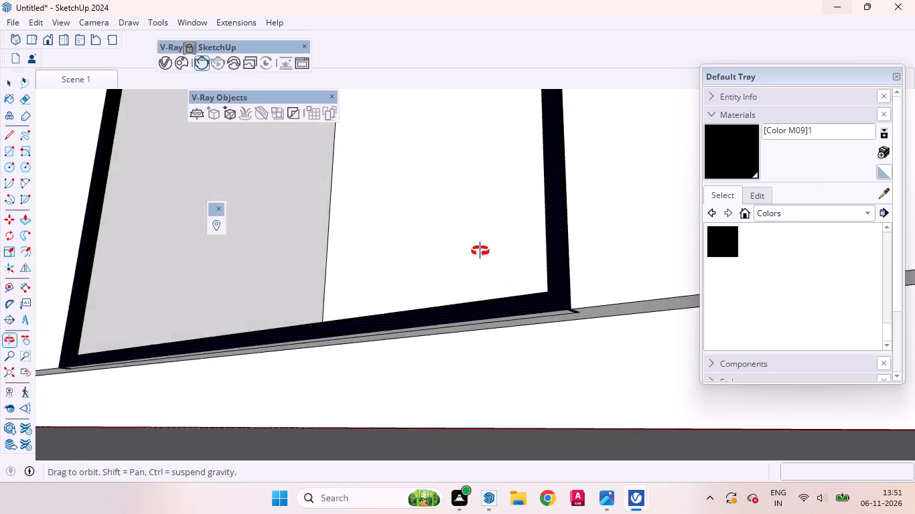
middle_drag(480, 251, 537, 277)
scroll(544, 303, up, 16)
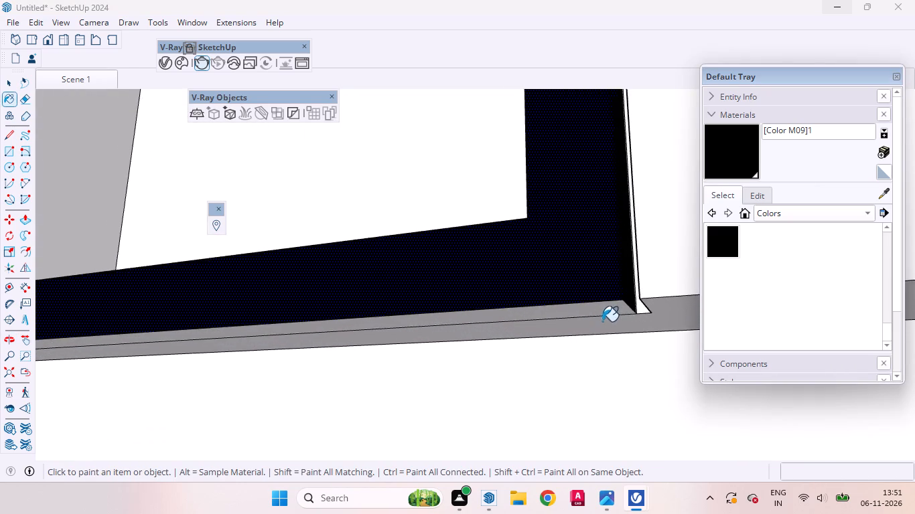
scroll(602, 321, up, 5)
click(602, 299)
Paint the frame's outer side face nearest the blue axis with the same black.
middle_drag(479, 298, 586, 422)
scroll(610, 405, down, 3)
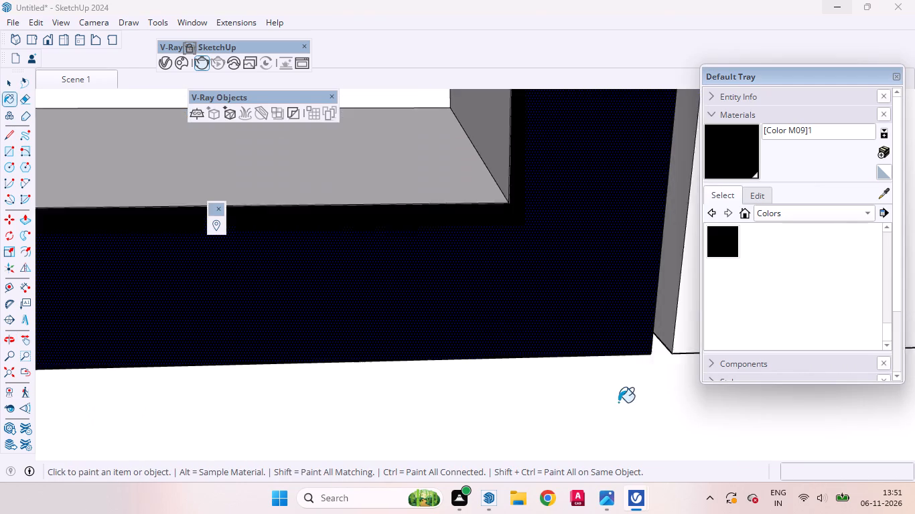
scroll(618, 402, down, 14)
scroll(579, 315, up, 2)
scroll(579, 315, down, 20)
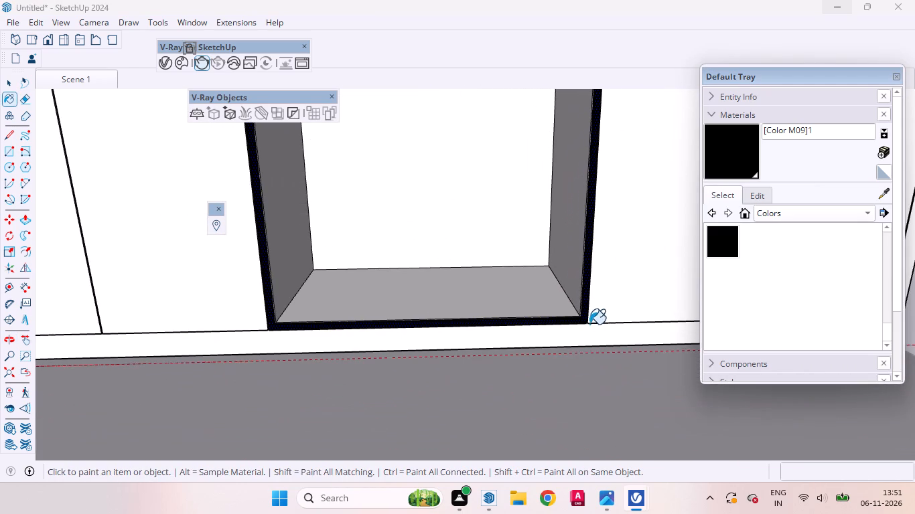
scroll(229, 289, up, 20)
scroll(229, 289, up, 7)
middle_drag(304, 312, 469, 274)
scroll(303, 266, up, 10)
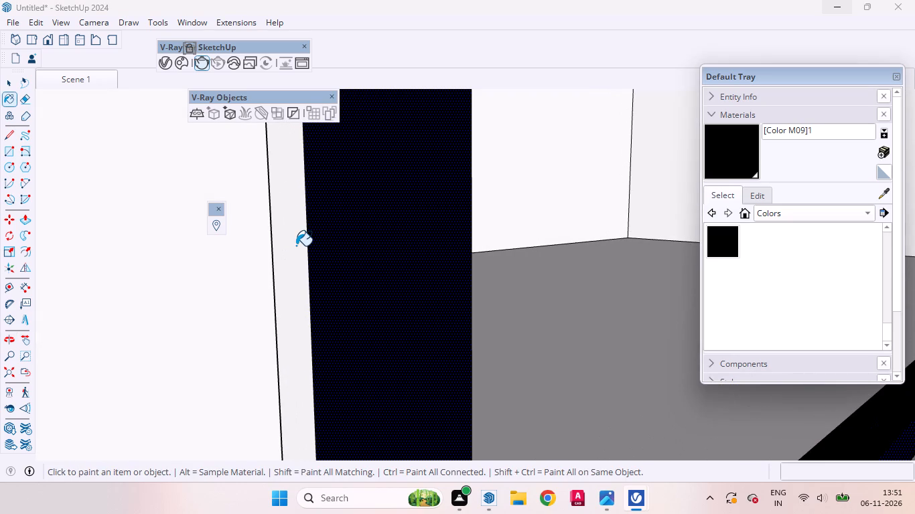
click(299, 245)
Paint the outer top face of the frame, along the top groove, with the same black.
scroll(291, 324, down, 17)
middle_drag(524, 324, 366, 391)
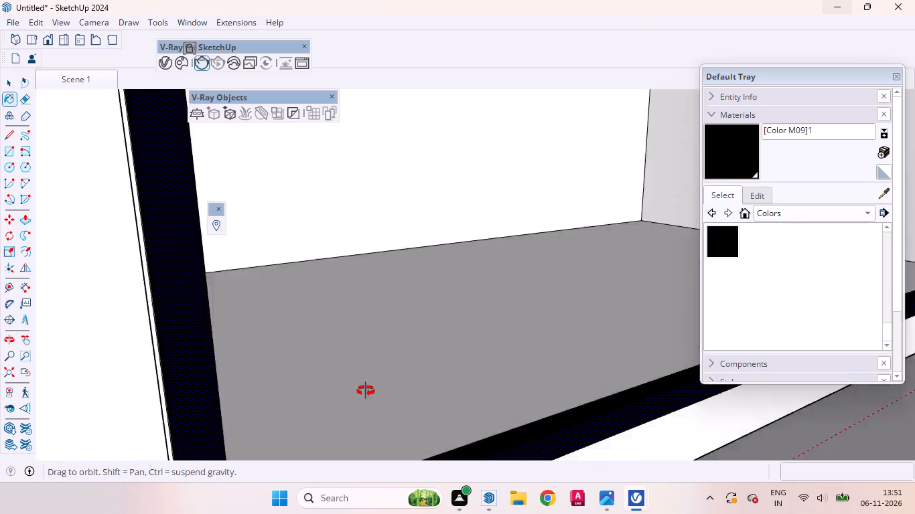
middle_drag(366, 391, 346, 386)
scroll(346, 381, up, 1)
scroll(500, 335, down, 10)
scroll(560, 379, up, 1)
scroll(555, 383, down, 20)
scroll(555, 383, down, 6)
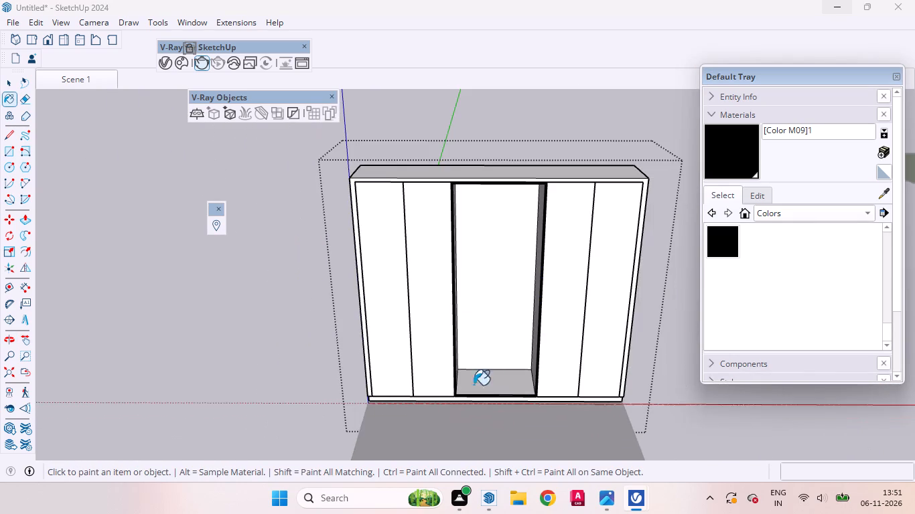
scroll(470, 158, up, 10)
scroll(445, 199, down, 1)
scroll(445, 199, up, 14)
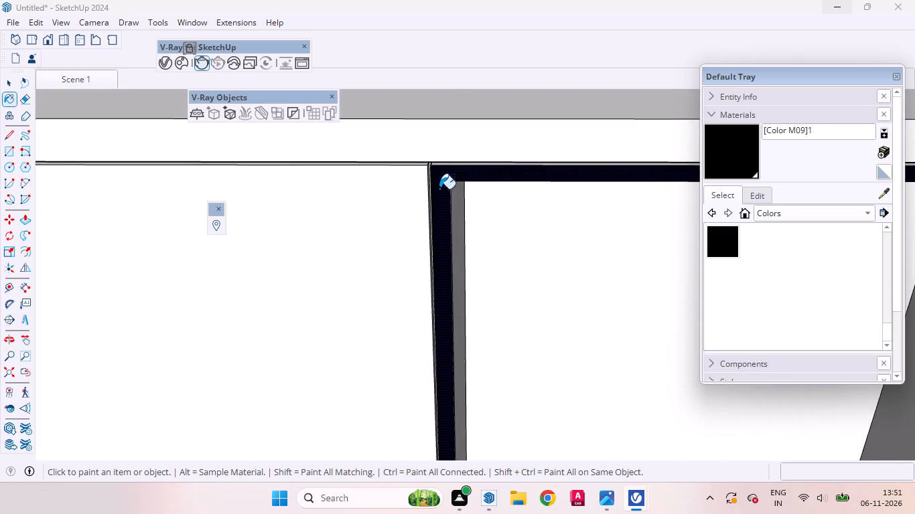
scroll(439, 189, up, 20)
middle_drag(440, 172, 449, 170)
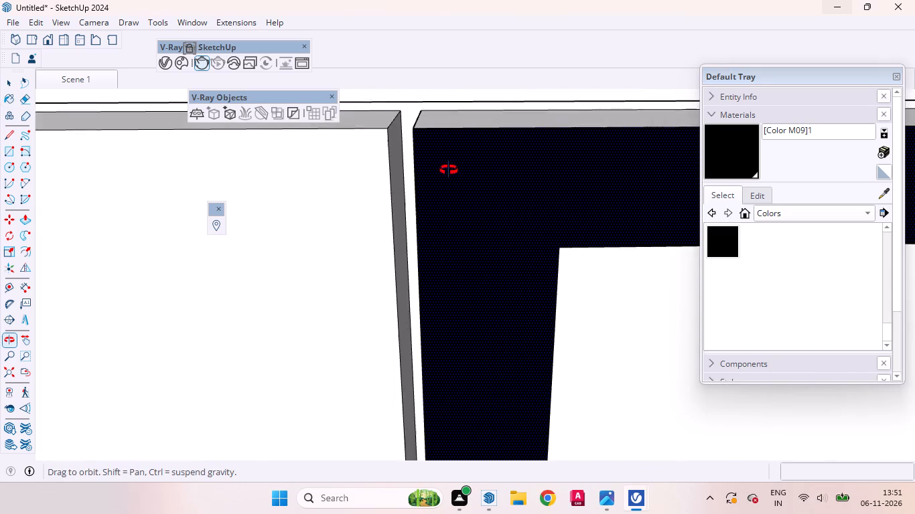
middle_drag(449, 170, 446, 166)
scroll(453, 116, up, 6)
click(450, 127)
Paint the inner edge face under the frame's top rail with the same black.
scroll(394, 208, down, 14)
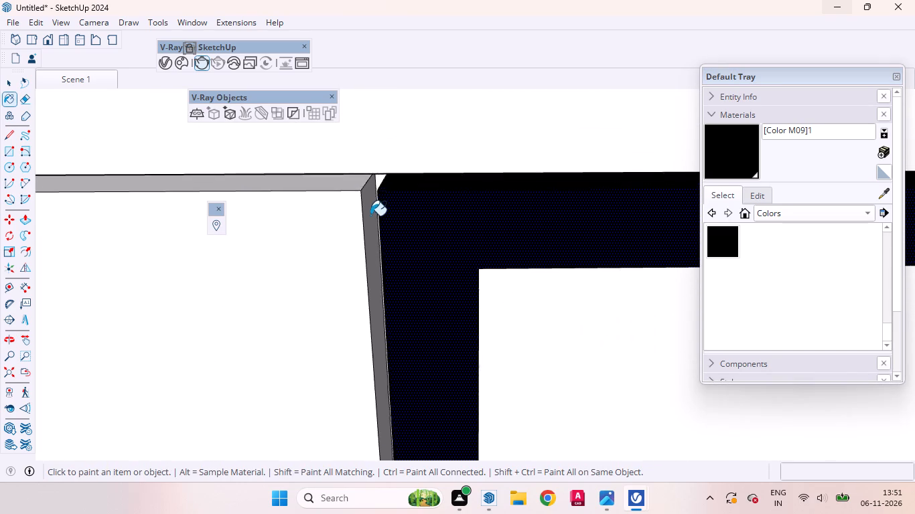
scroll(370, 216, down, 12)
middle_drag(462, 262, 426, 187)
scroll(464, 291, down, 5)
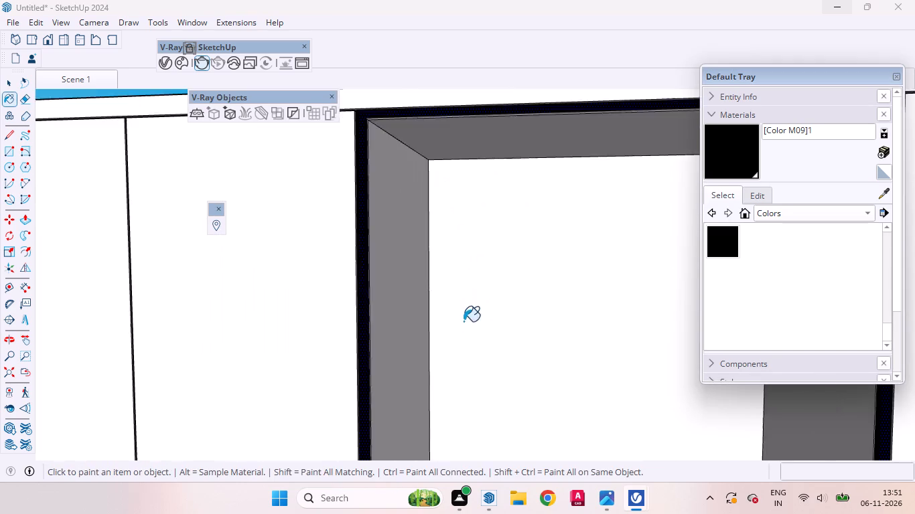
scroll(464, 321, down, 4)
middle_drag(464, 218, 464, 148)
middle_click(464, 146)
scroll(459, 142, up, 4)
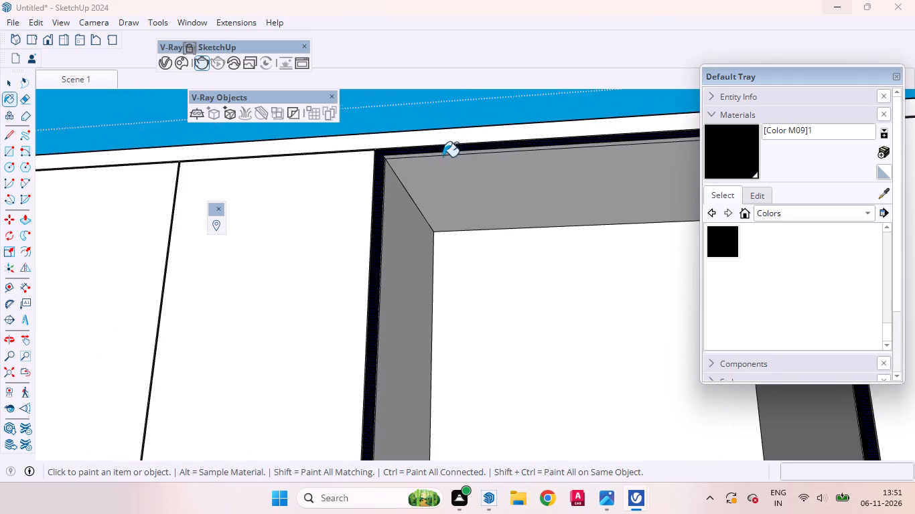
scroll(443, 157, up, 5)
scroll(431, 159, down, 1)
scroll(431, 159, up, 9)
scroll(413, 150, down, 1)
scroll(412, 150, up, 1)
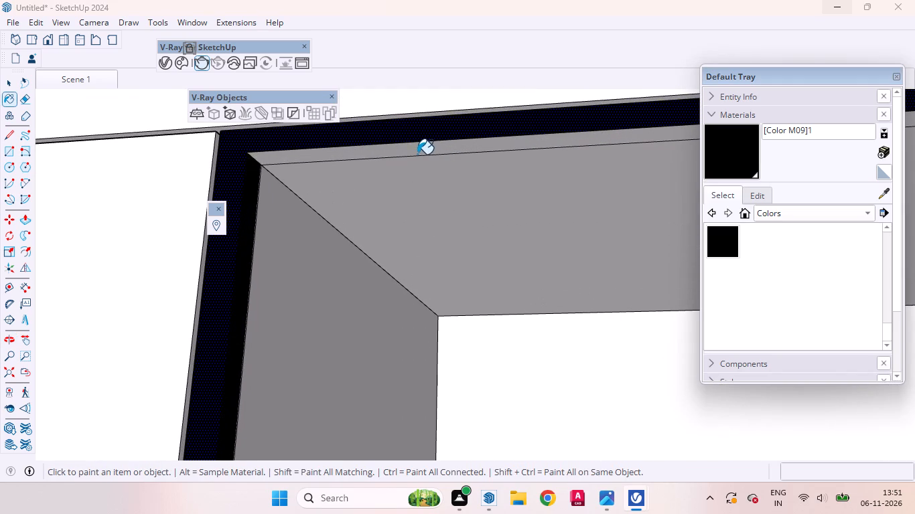
click(417, 154)
Examine the painted frame's upper corner farthest from the blue axis, where it meets the panel grooves.
scroll(376, 204, down, 1)
scroll(376, 205, up, 1)
scroll(376, 206, down, 19)
middle_drag(549, 203, 578, 204)
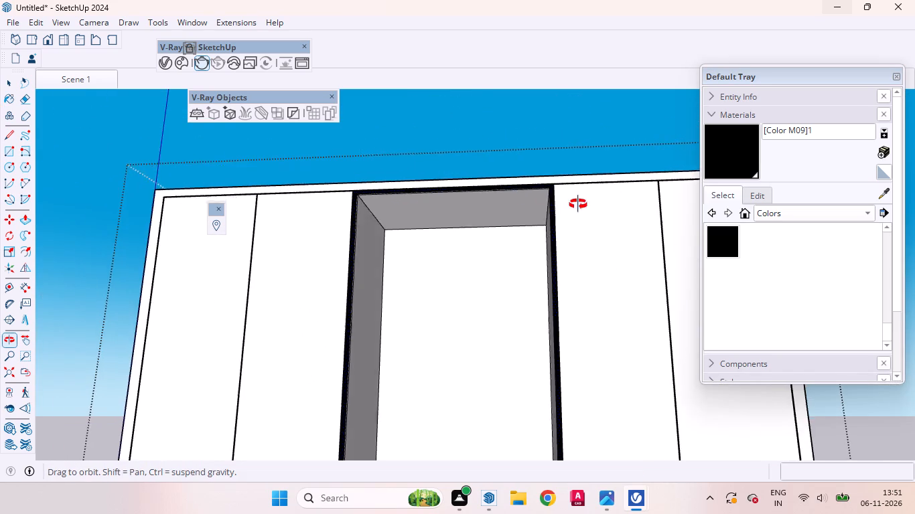
middle_drag(578, 204, 655, 176)
scroll(623, 172, up, 15)
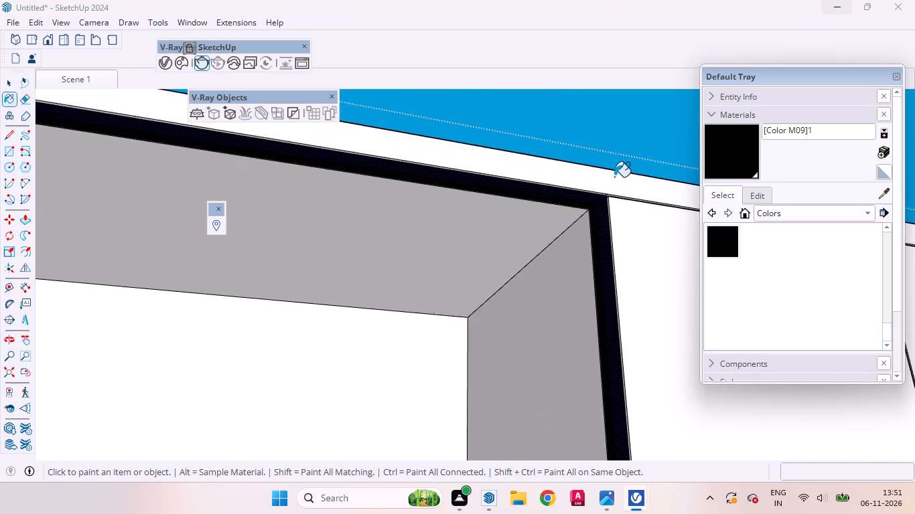
scroll(614, 177, up, 14)
middle_drag(597, 238, 439, 348)
click(12, 80)
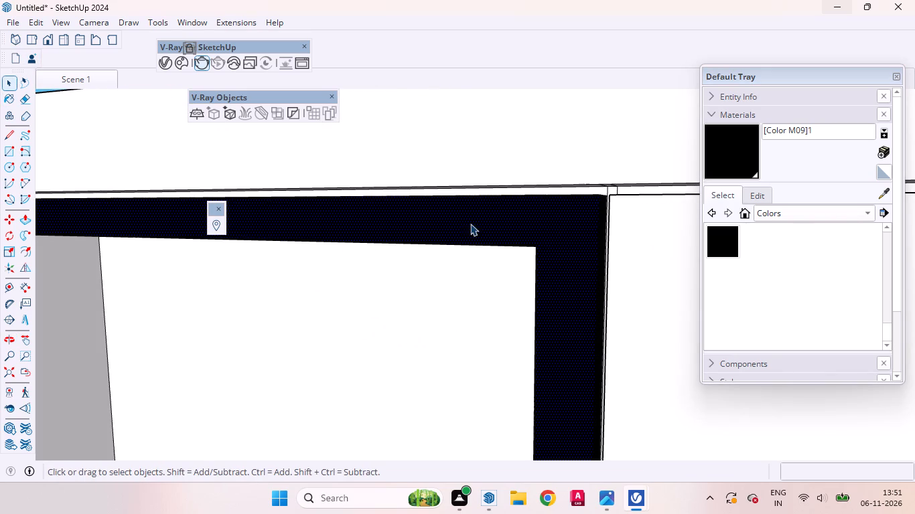
Examine the whole wardrobe from the front, checking the black niche frame, the niche floor and the panel grooves.
scroll(691, 249, down, 8)
click(572, 163)
scroll(593, 171, down, 2)
scroll(608, 171, up, 2)
scroll(610, 171, down, 12)
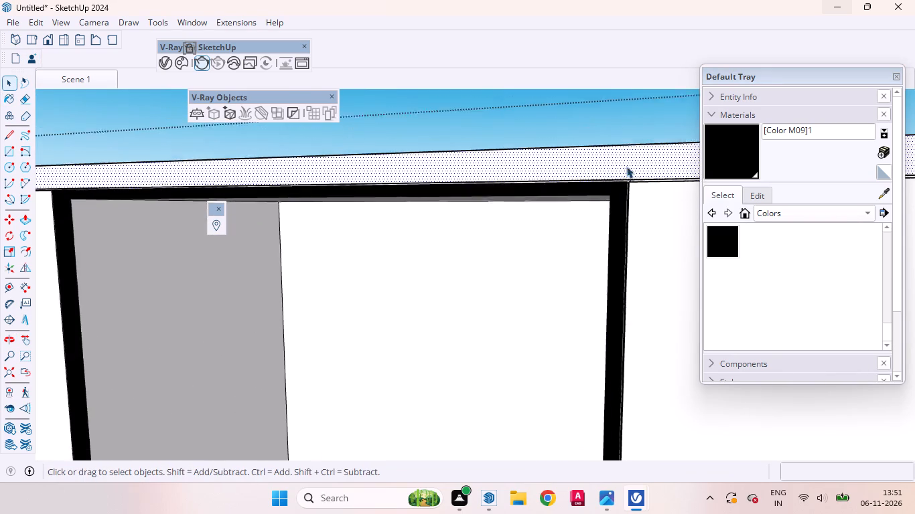
scroll(626, 166, down, 14)
scroll(616, 168, up, 1)
scroll(616, 168, down, 6)
scroll(618, 155, up, 1)
scroll(618, 154, down, 9)
middle_drag(613, 260, 631, 285)
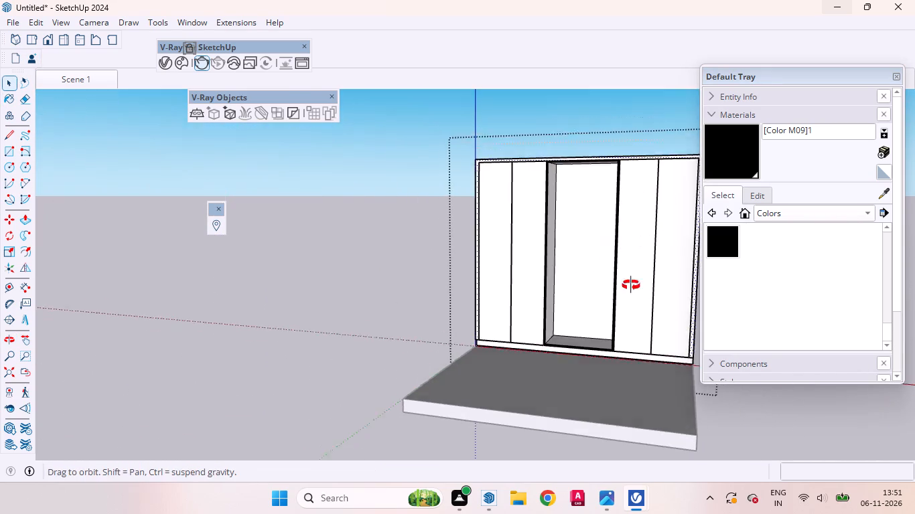
middle_drag(631, 285, 671, 385)
scroll(538, 280, up, 10)
click(595, 315)
middle_drag(593, 317, 550, 311)
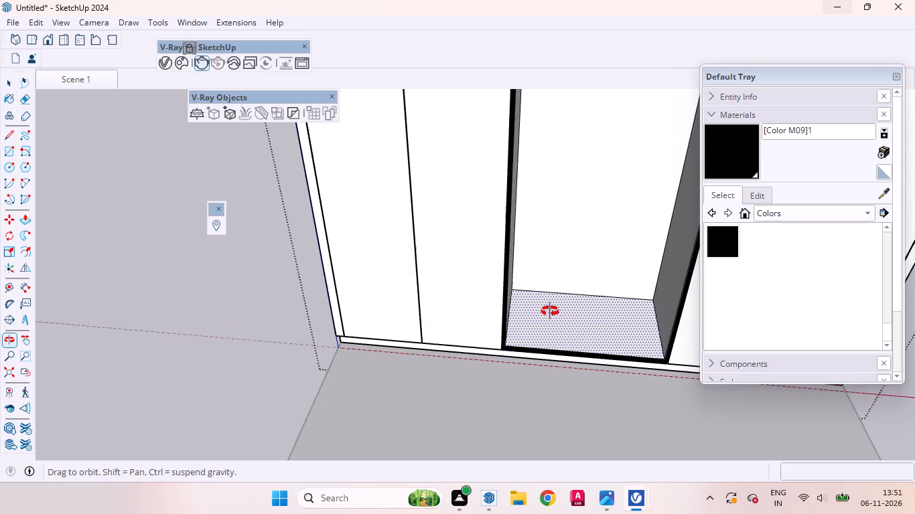
middle_drag(550, 311, 563, 243)
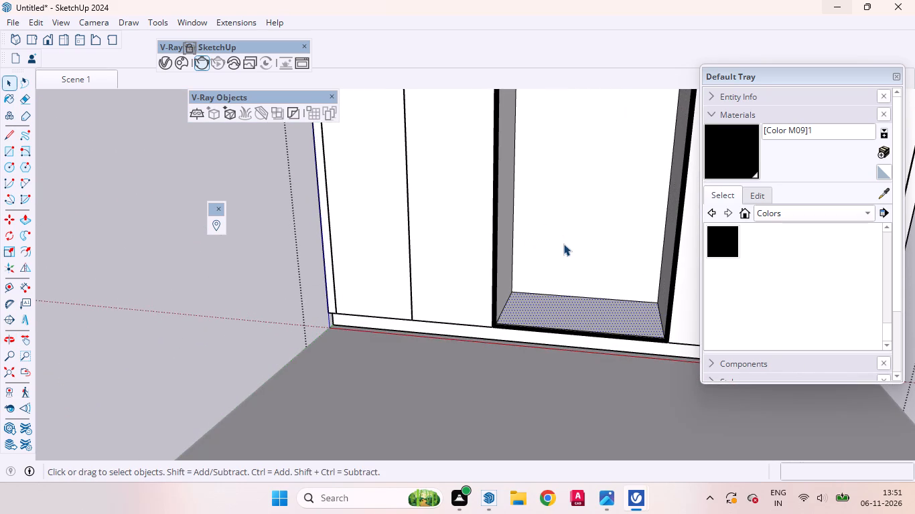
scroll(522, 253, down, 13)
middle_drag(523, 256, 553, 198)
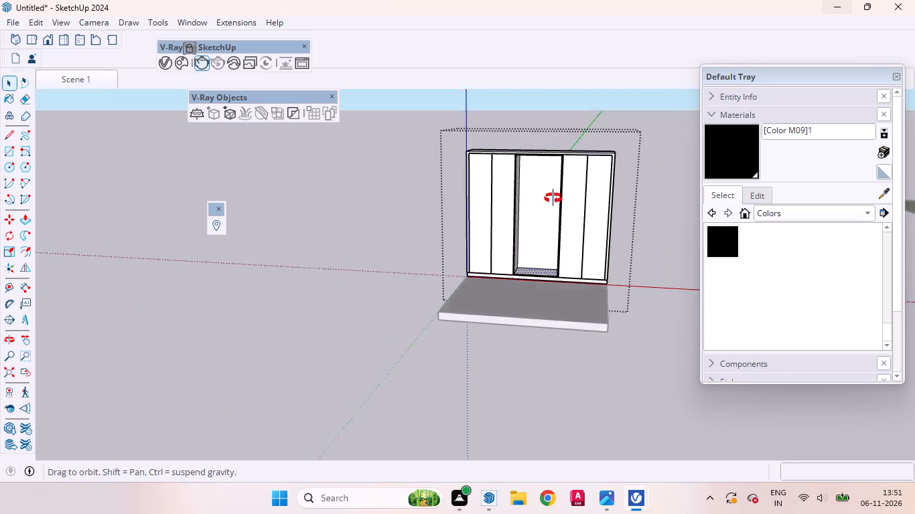
middle_drag(553, 198, 580, 195)
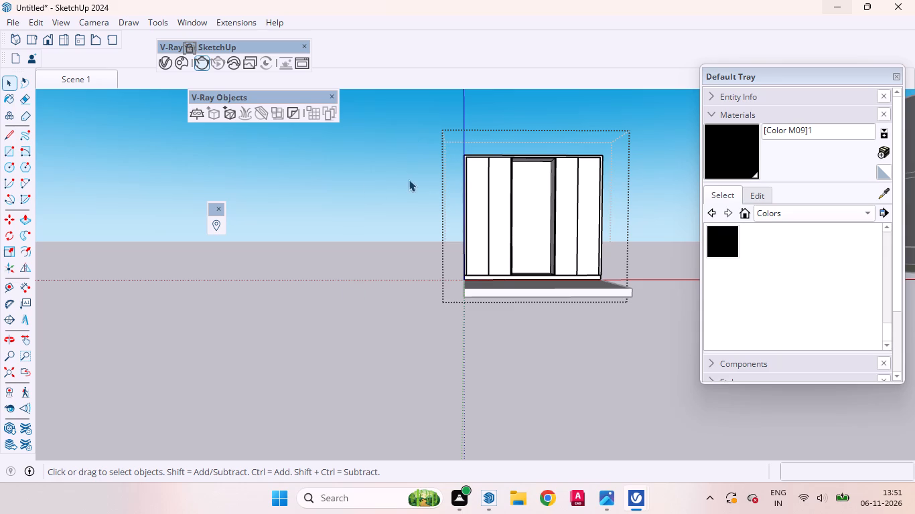
Place vertical guides 1.5 inches to each side of the door-panel groove between the blue axis and the niche.
scroll(481, 198, up, 20)
scroll(481, 198, up, 6)
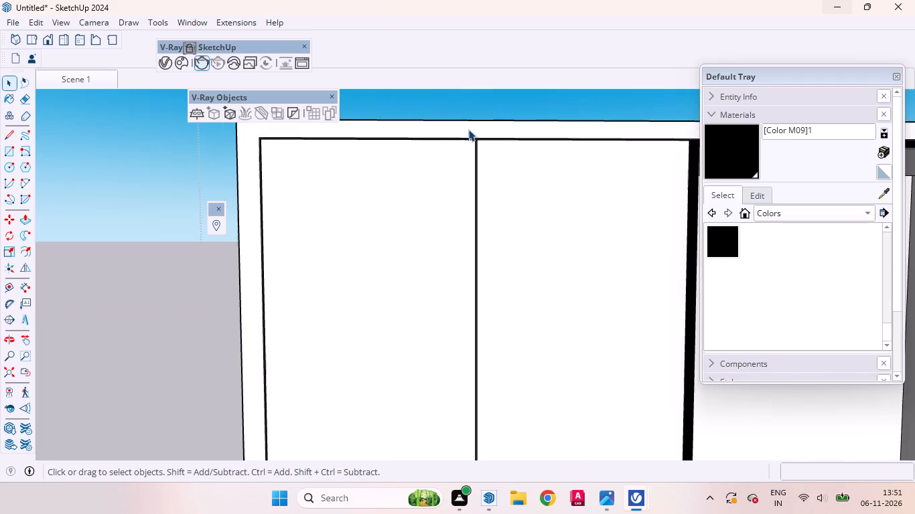
scroll(468, 129, up, 9)
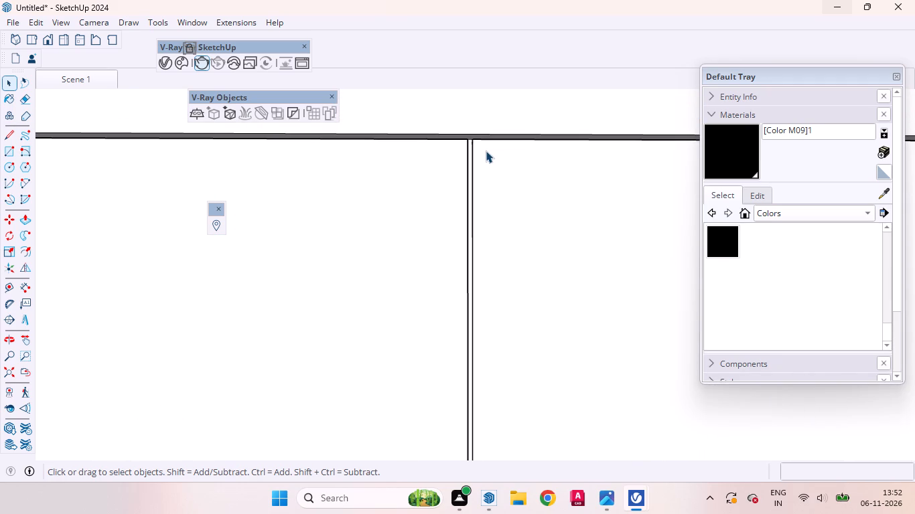
key(t)
scroll(470, 155, up, 8)
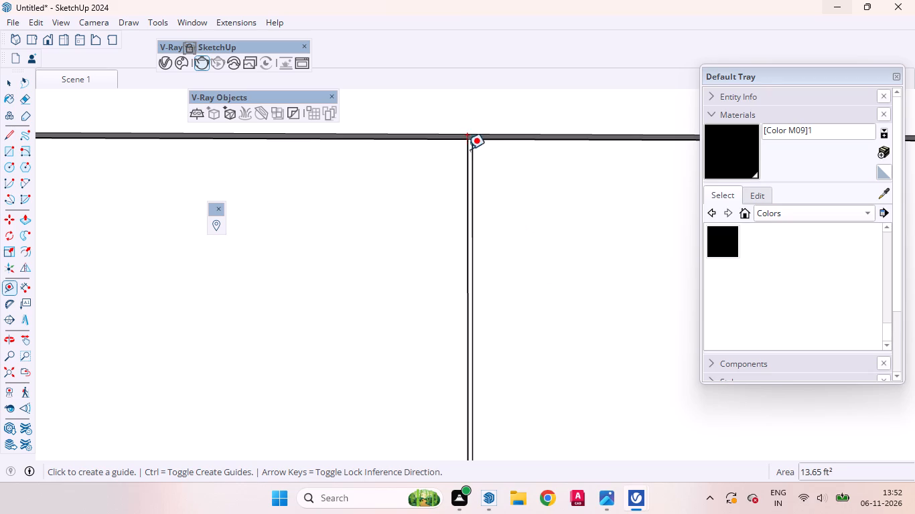
scroll(467, 149, up, 15)
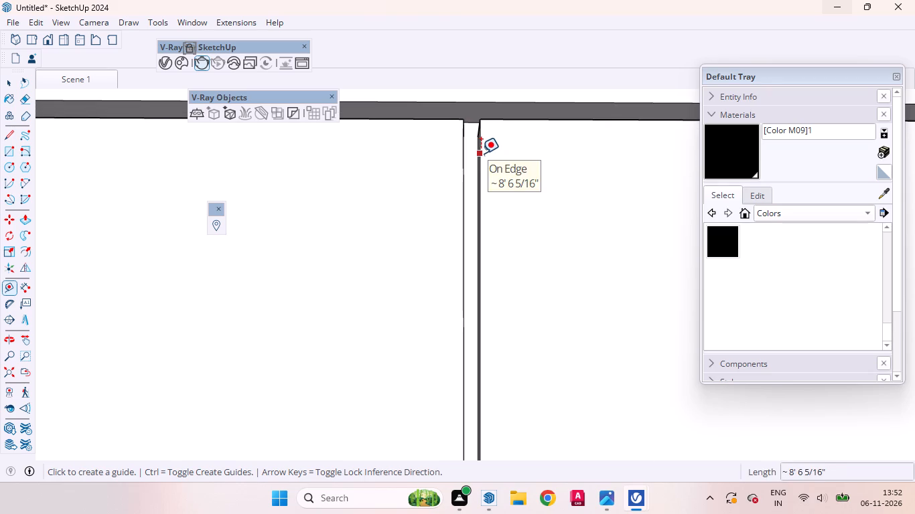
click(481, 153)
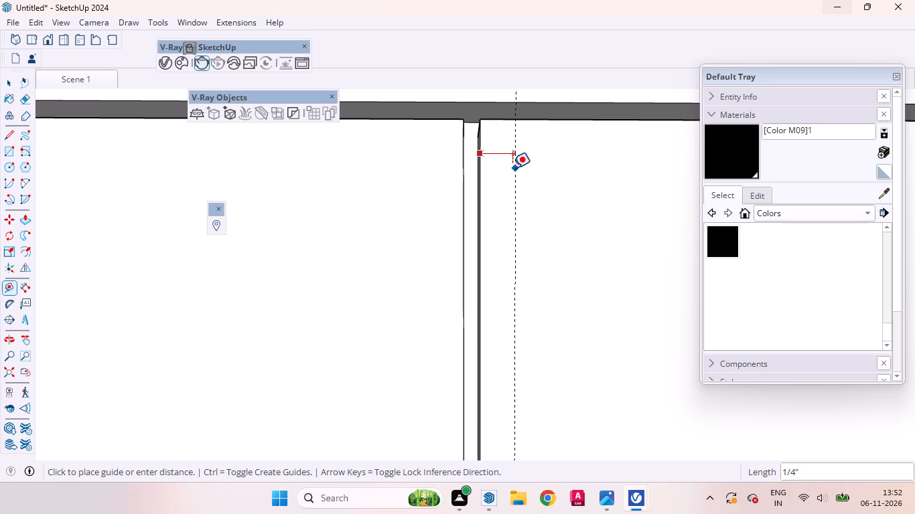
key(1)
text(.5)
key(Return)
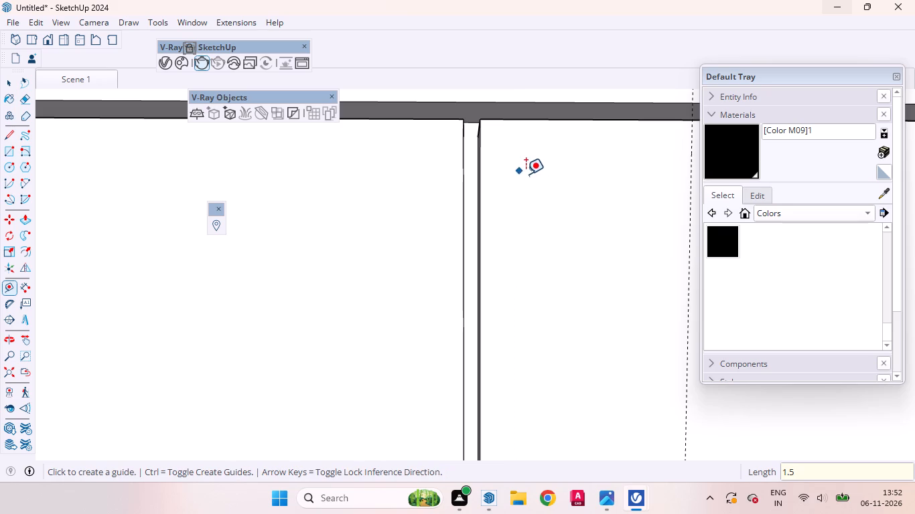
click(461, 198)
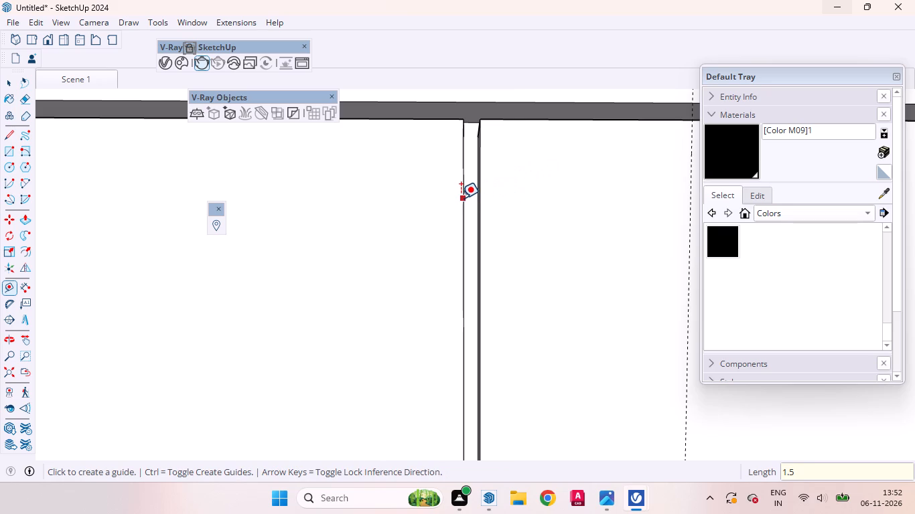
key(1)
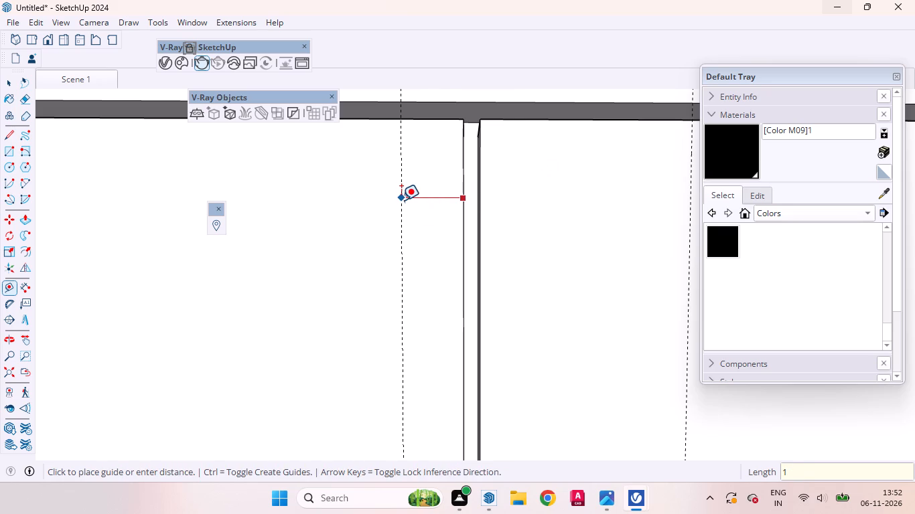
text(.5)
key(Return)
Place vertical guides 1.5 inches to each side of the matching panel groove beyond the niche, farther from the blue axis.
scroll(426, 243, down, 15)
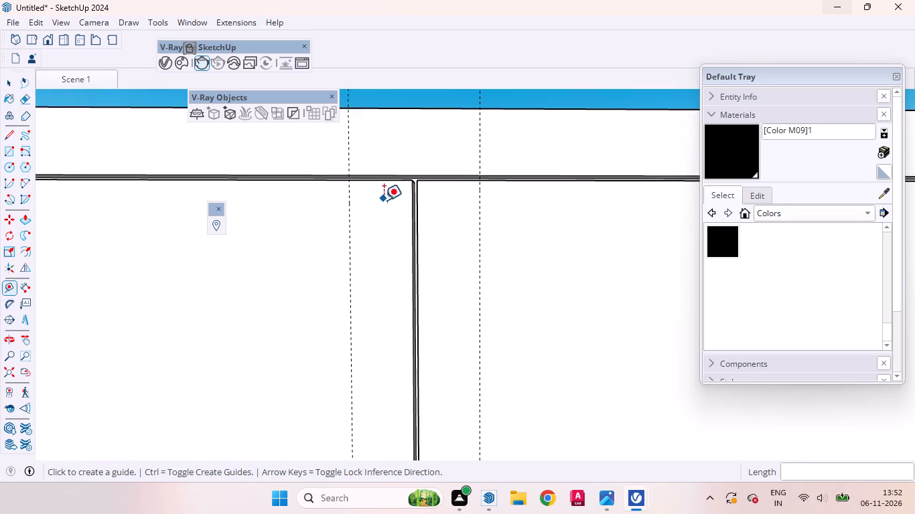
scroll(384, 200, down, 9)
scroll(382, 199, up, 1)
scroll(382, 199, down, 20)
scroll(382, 199, down, 9)
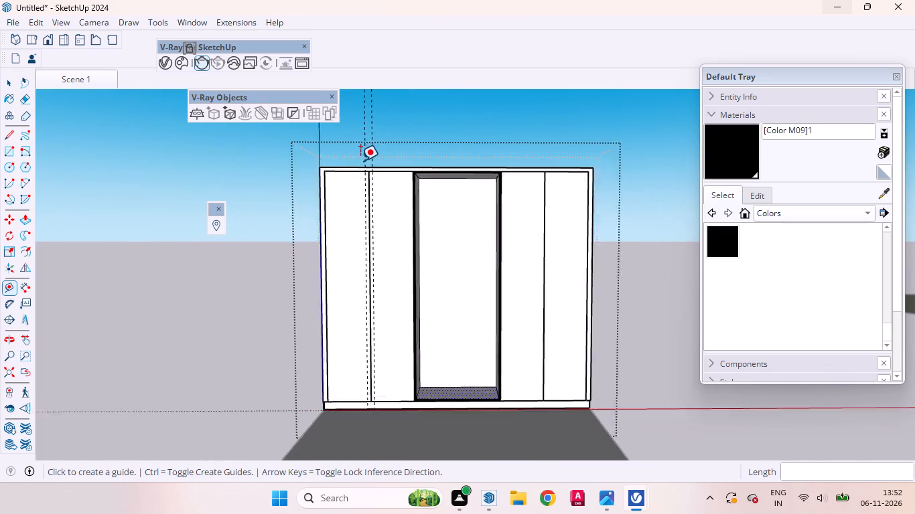
scroll(360, 161, down, 6)
scroll(494, 296, up, 5)
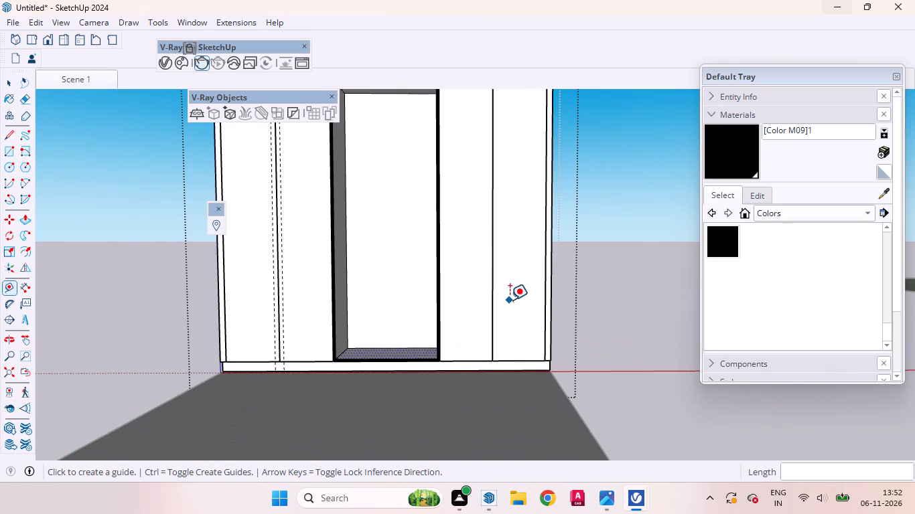
scroll(517, 300, up, 19)
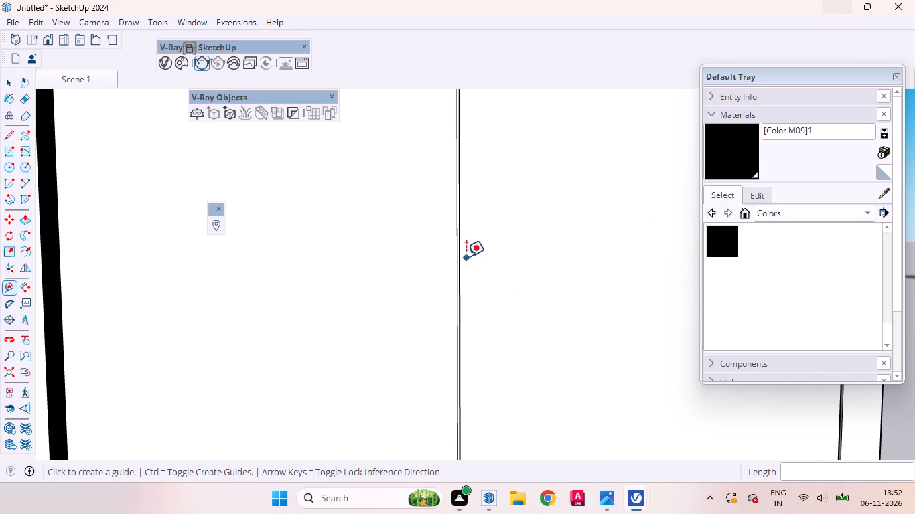
click(464, 248)
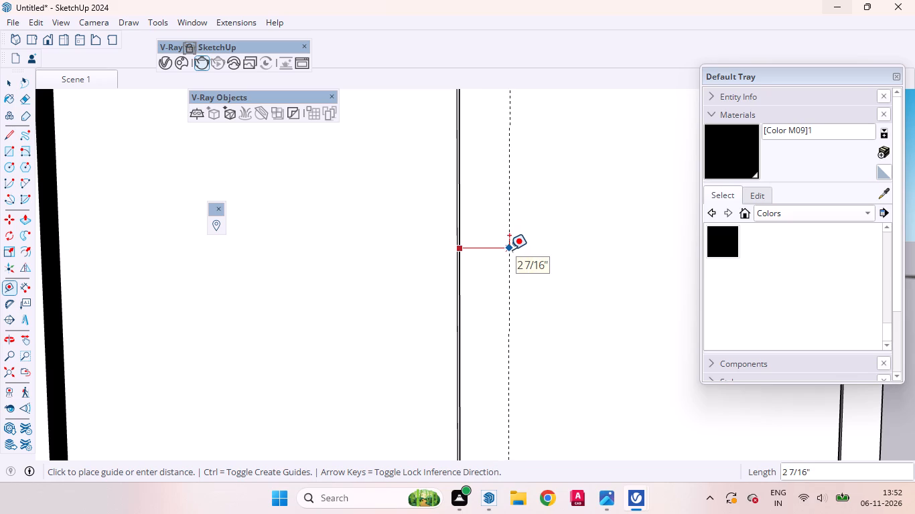
text(1.5)
key(Return)
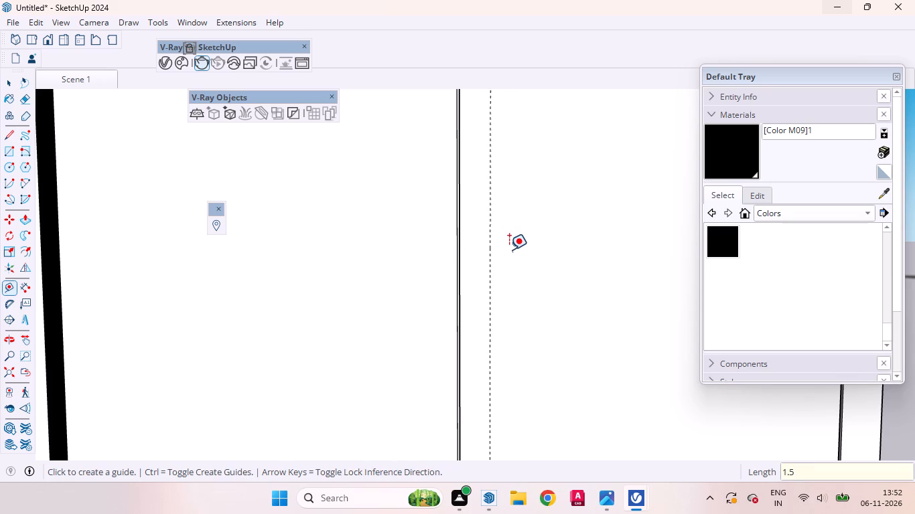
click(455, 231)
text(1.5)
key(Return)
key(space)
Examine the two pairs of vertical guides across the wardrobe's front.
scroll(427, 238, down, 3)
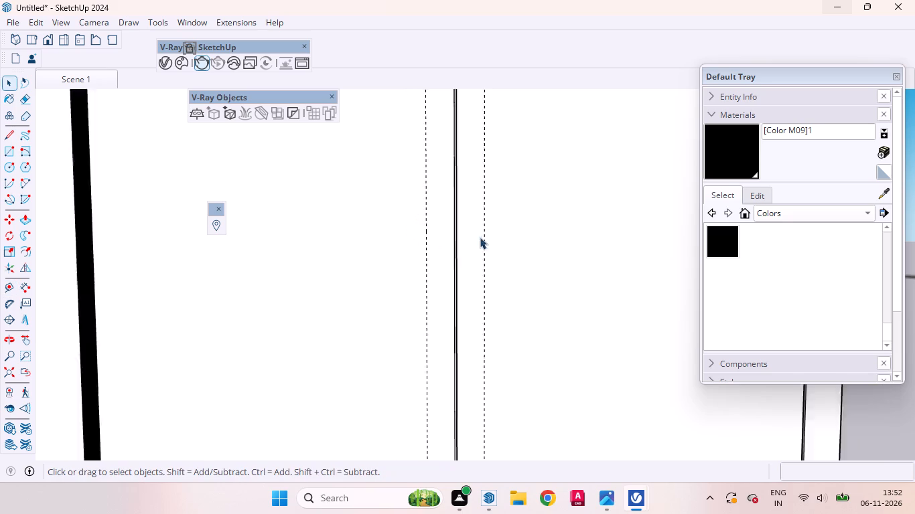
scroll(480, 237, down, 15)
scroll(537, 234, down, 4)
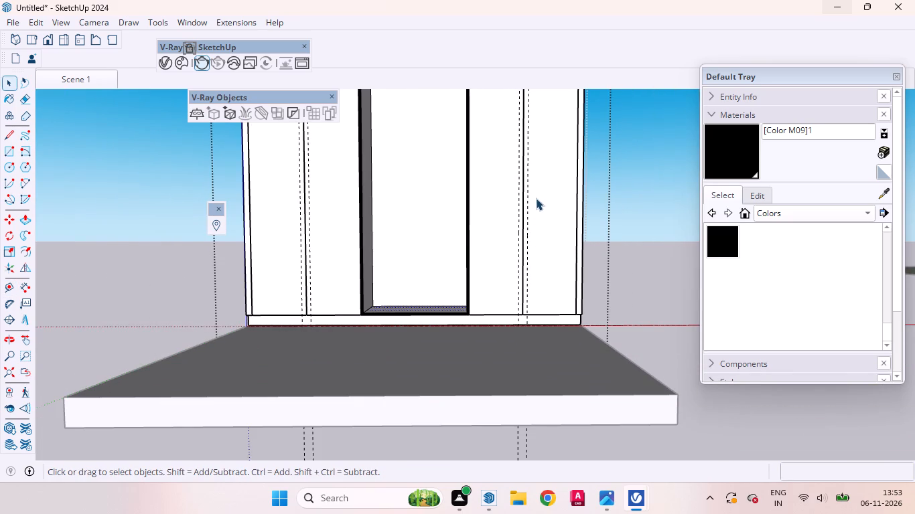
scroll(536, 198, up, 2)
scroll(537, 198, down, 1)
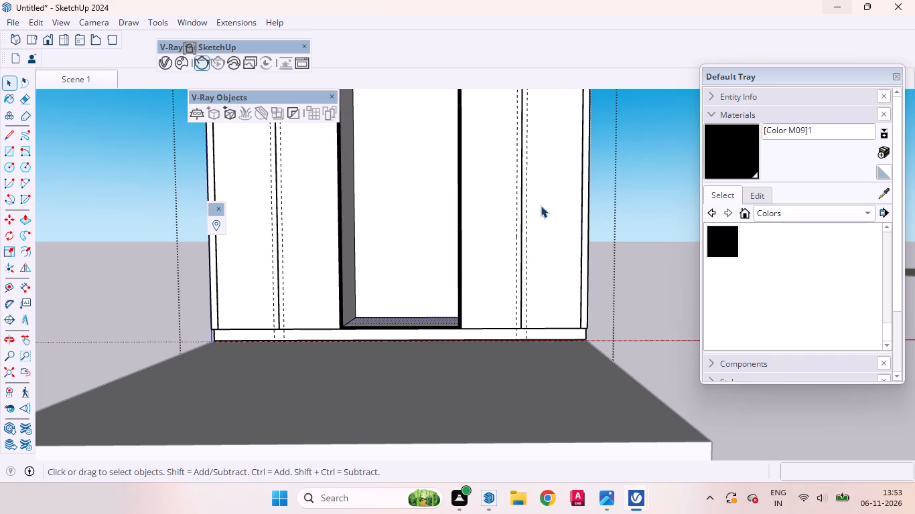
scroll(712, 360, down, 4)
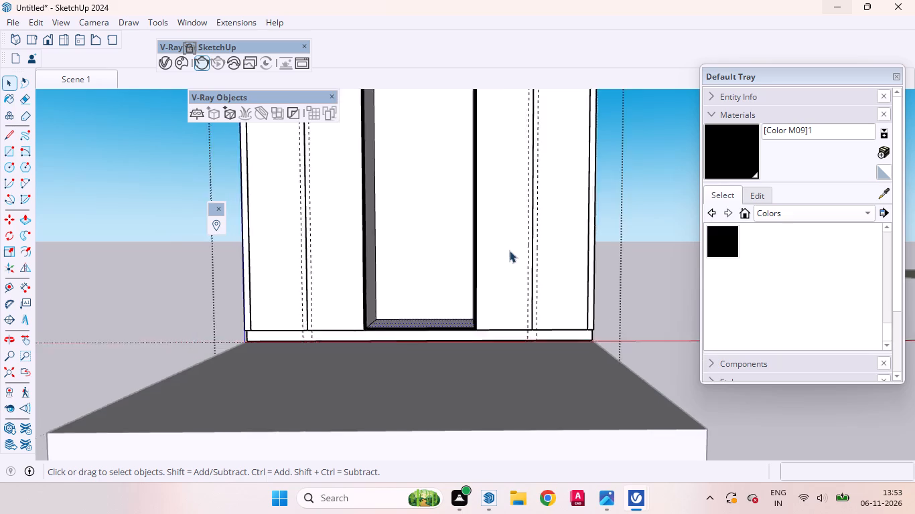
scroll(509, 250, down, 4)
Place a horizontal guide 4' above the door panels' bottom edge, measured beside the groove farthest from the blue axis.
middle_drag(550, 261, 389, 288)
scroll(505, 299, up, 4)
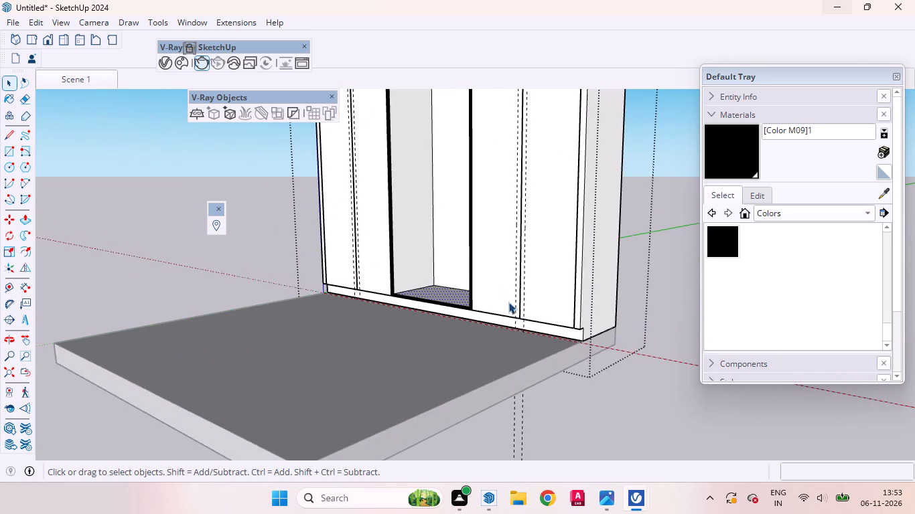
scroll(510, 317, down, 3)
middle_drag(511, 319, 459, 303)
scroll(482, 310, up, 12)
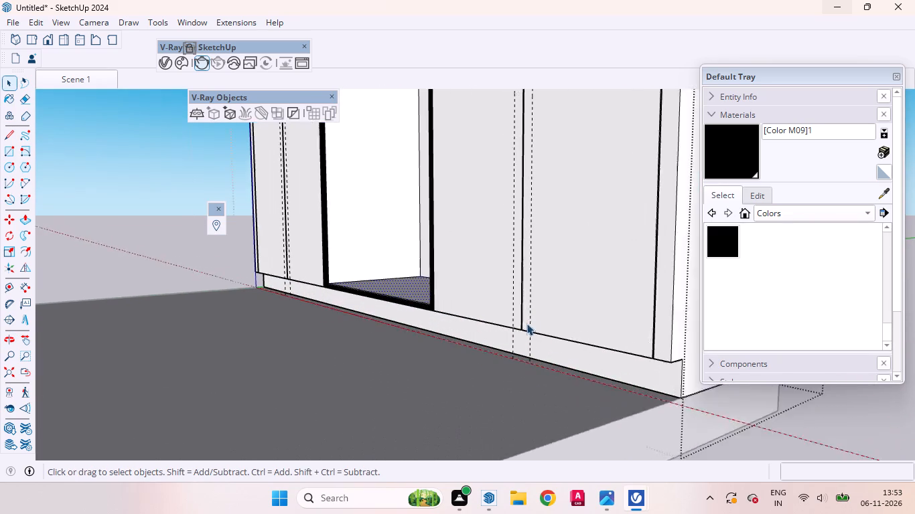
scroll(526, 323, up, 13)
middle_drag(526, 344, 473, 337)
scroll(473, 336, up, 1)
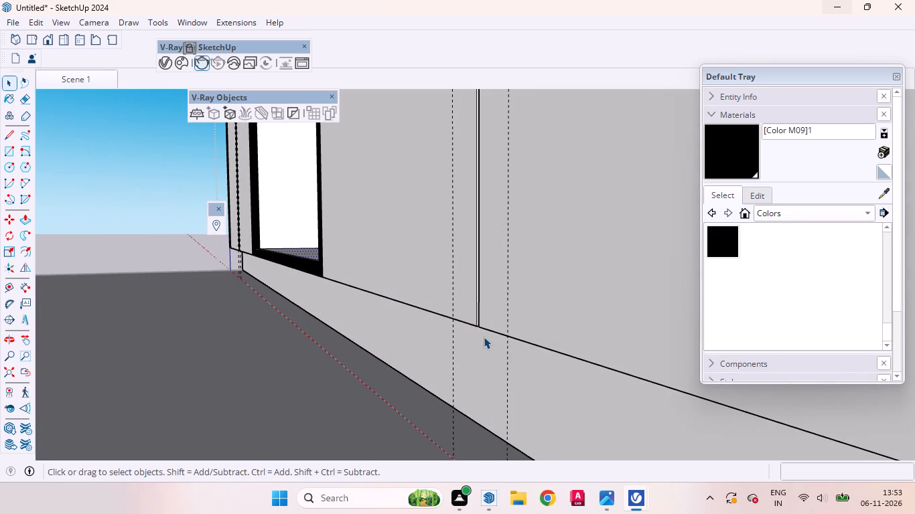
key(t)
scroll(489, 334, up, 4)
click(490, 331)
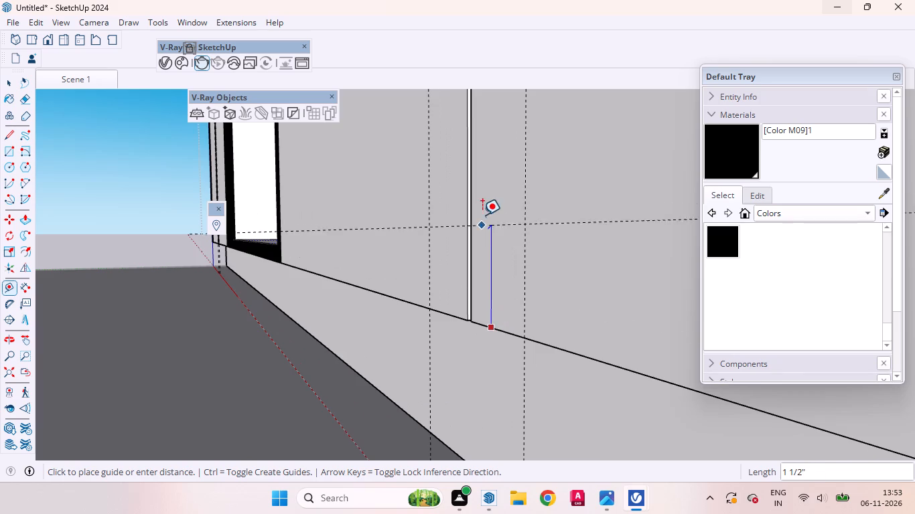
scroll(481, 248, down, 6)
scroll(481, 256, up, 1)
scroll(481, 257, down, 8)
scroll(484, 266, up, 1)
scroll(484, 266, down, 15)
scroll(493, 299, up, 1)
scroll(493, 299, down, 4)
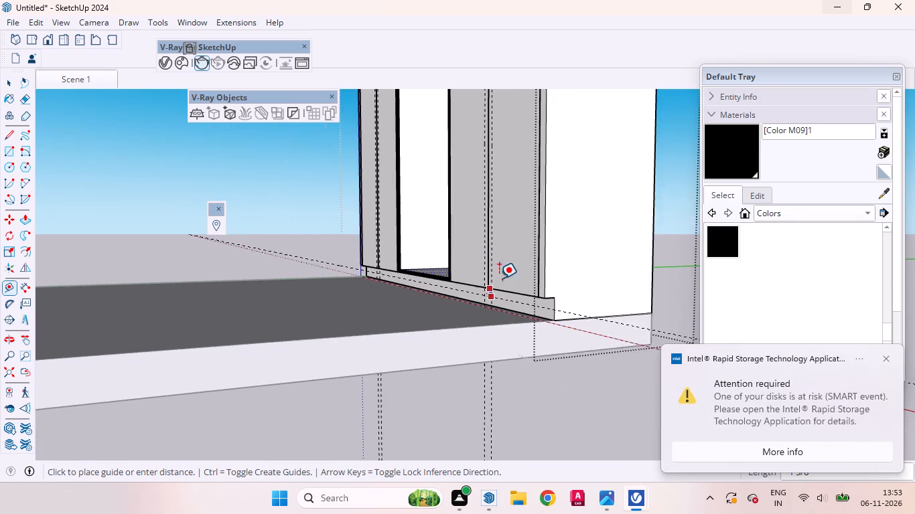
middle_drag(513, 195, 593, 297)
scroll(593, 297, up, 1)
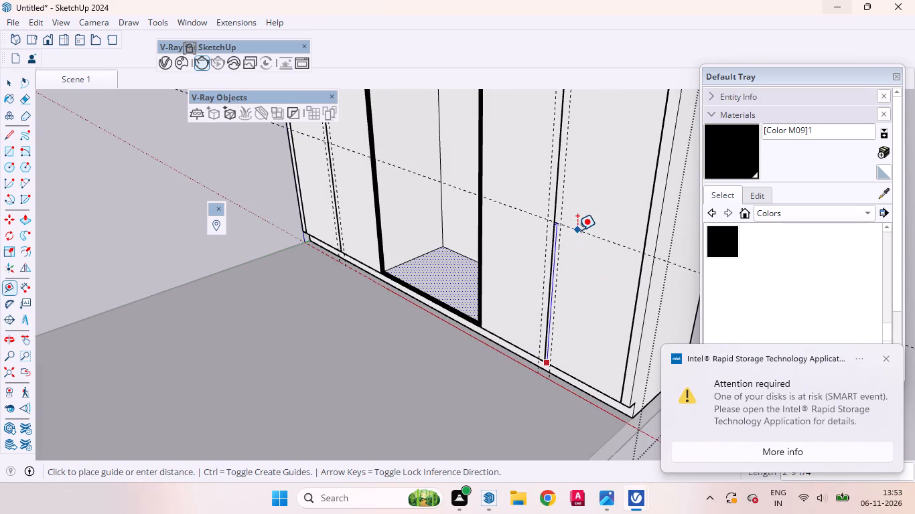
scroll(575, 234, down, 4)
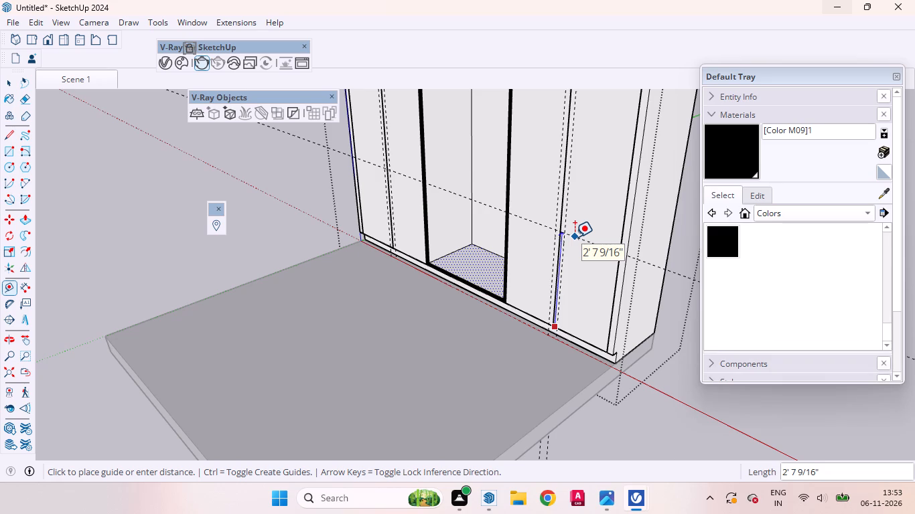
text(4')
key(Return)
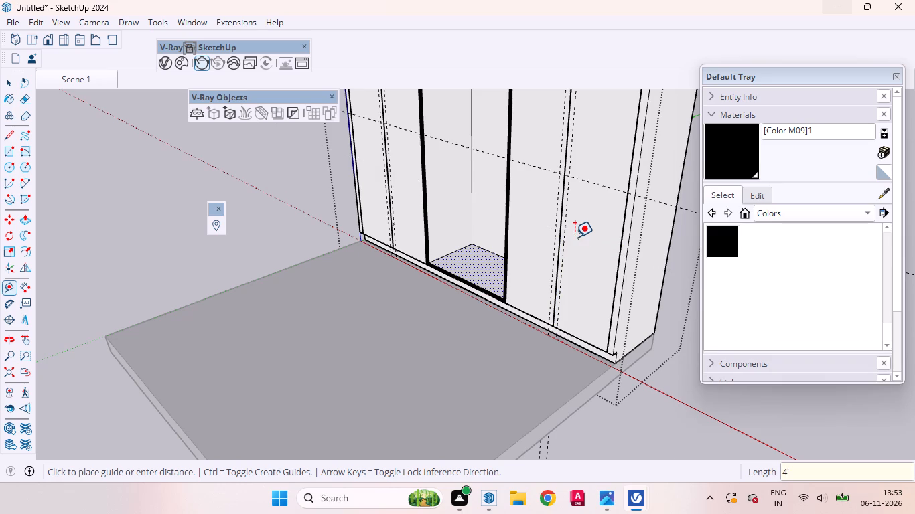
Place vertical guides 2 inches to each side of the door-panel groove between the blue axis and the niche.
key(space)
scroll(573, 236, down, 4)
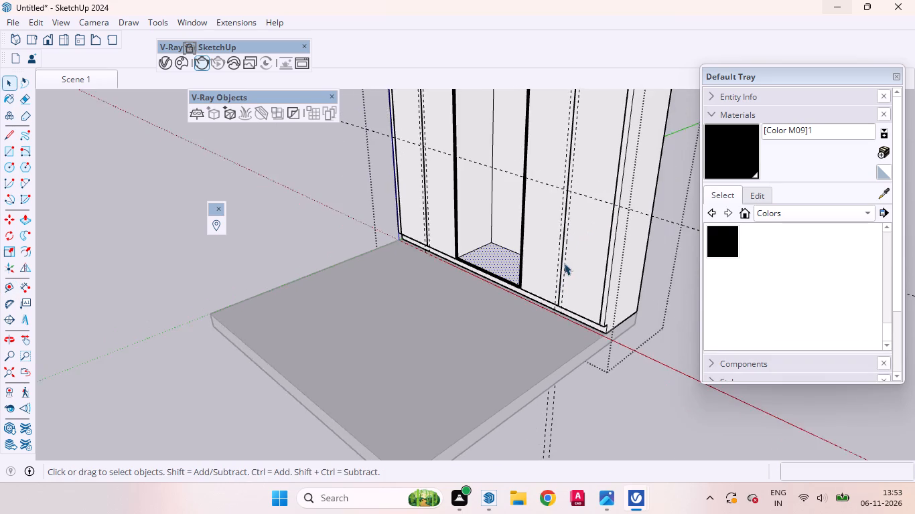
middle_drag(573, 263, 611, 139)
scroll(610, 238, down, 3)
middle_drag(539, 192, 612, 220)
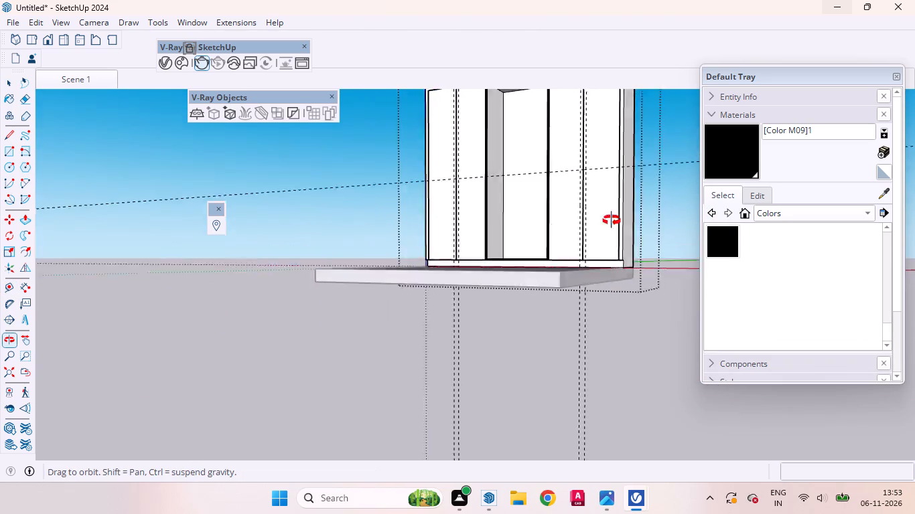
middle_drag(612, 220, 755, 284)
scroll(433, 158, up, 14)
scroll(433, 185, down, 1)
scroll(433, 187, up, 3)
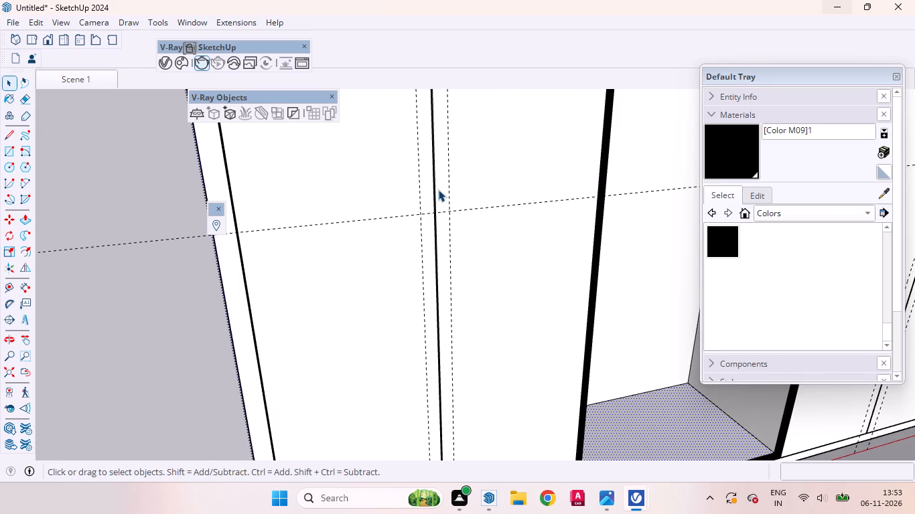
scroll(443, 199, up, 4)
middle_drag(426, 216, 386, 169)
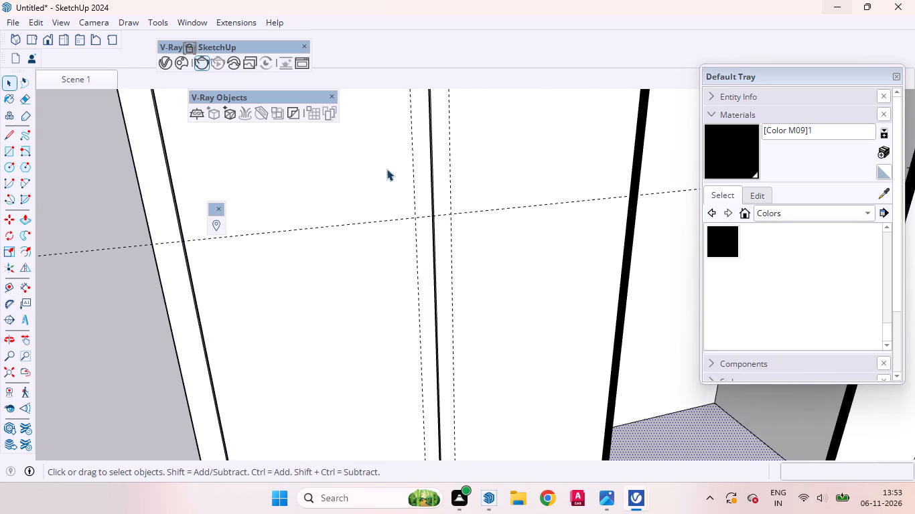
middle_drag(386, 169, 376, 146)
scroll(391, 154, up, 1)
middle_drag(427, 235, 378, 181)
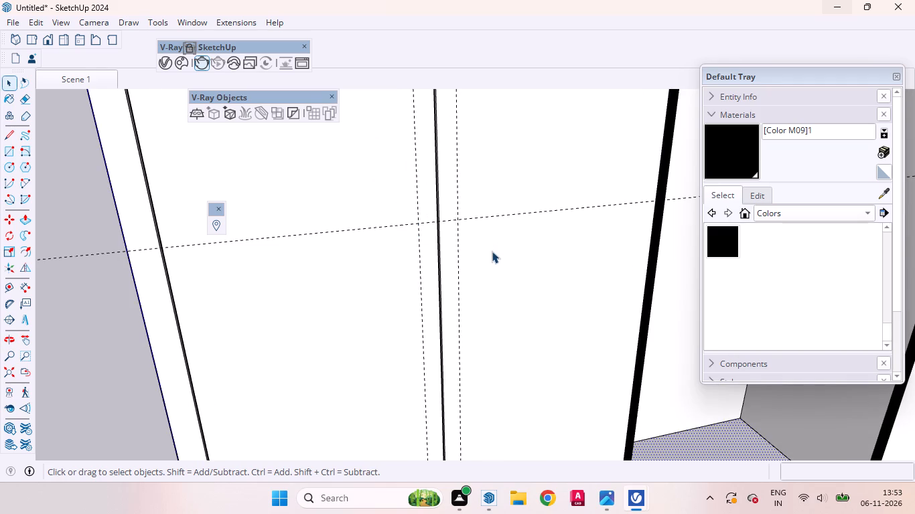
scroll(484, 233, down, 3)
middle_drag(474, 236, 438, 124)
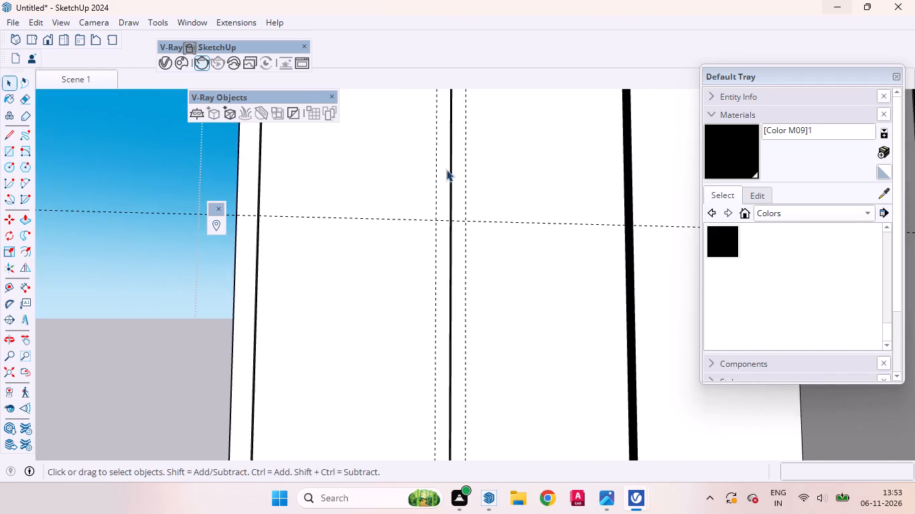
scroll(445, 202, up, 12)
middle_drag(464, 263, 445, 271)
scroll(445, 271, up, 1)
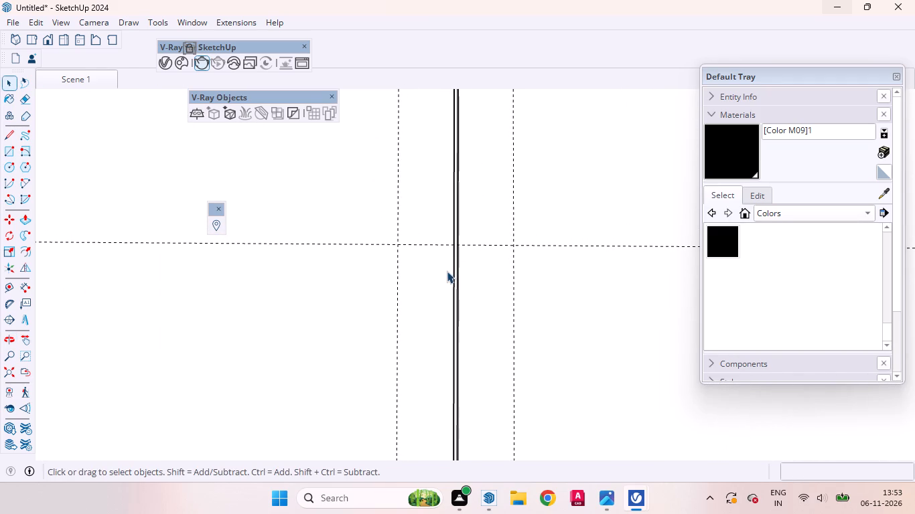
key(t)
scroll(450, 272, up, 5)
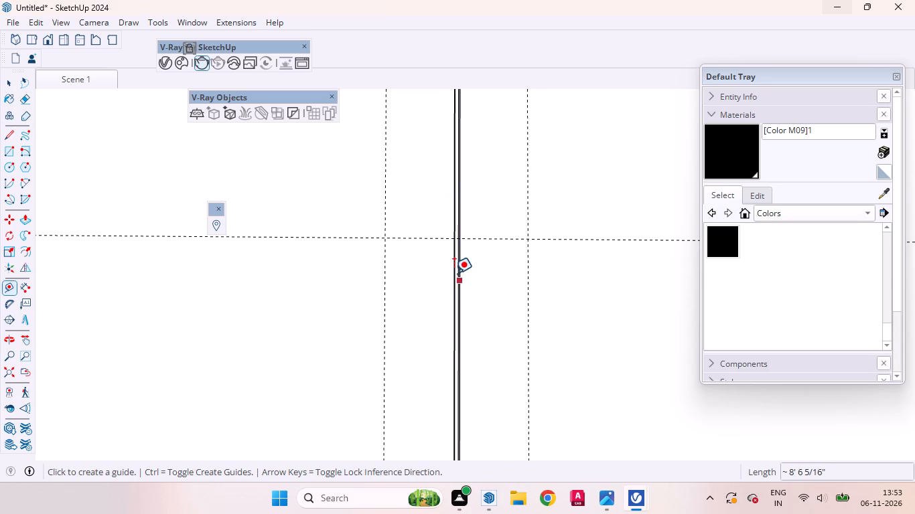
click(453, 270)
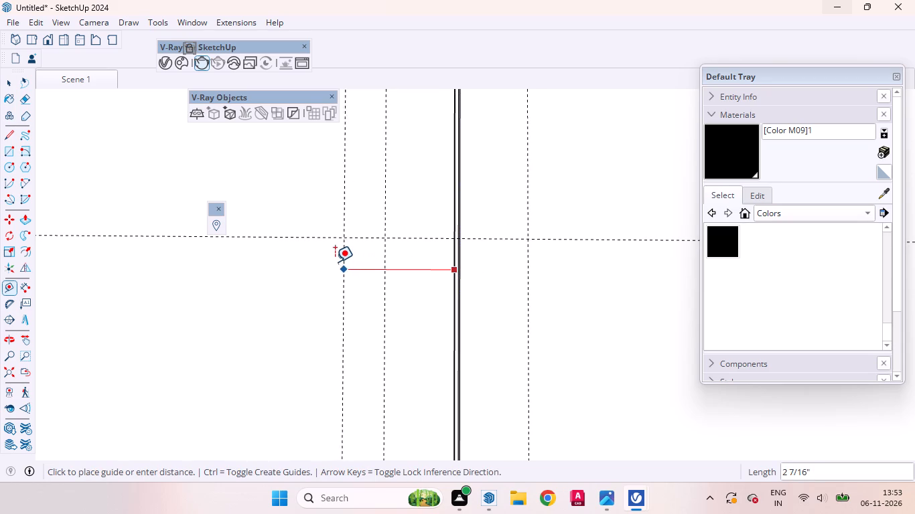
key(2)
key(Return)
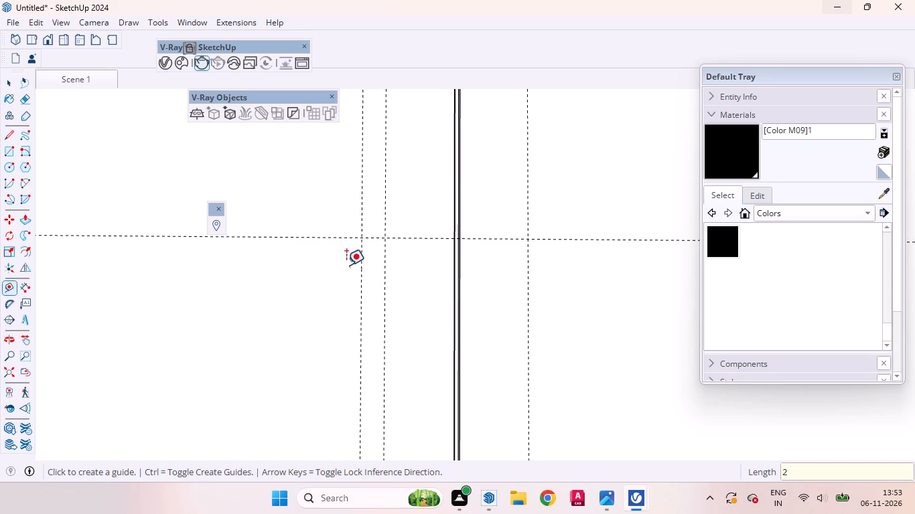
click(463, 298)
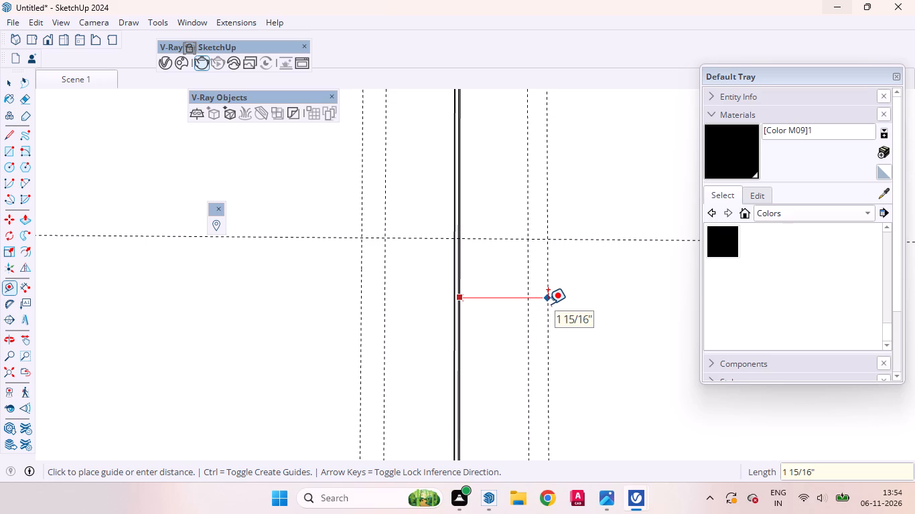
key(2)
key(Return)
Place vertical guides 2 inches to each side of the matching panel groove beyond the niche.
scroll(542, 303, down, 3)
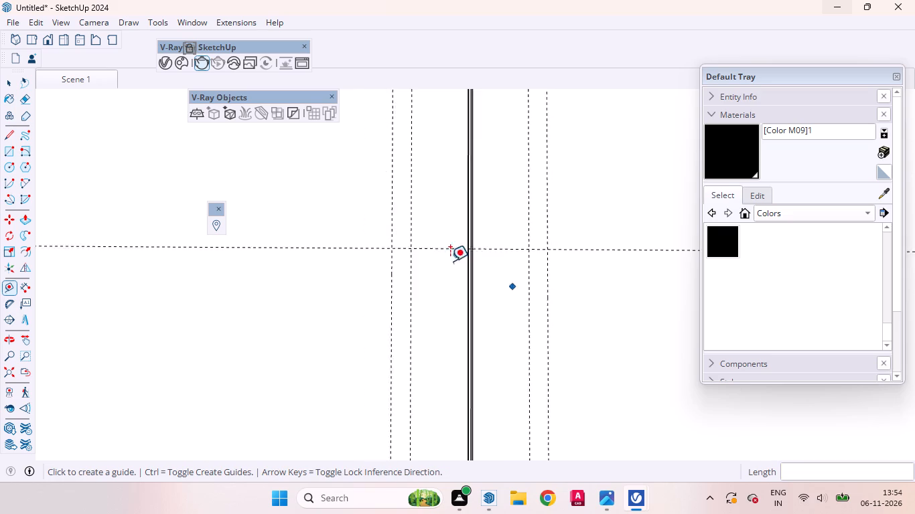
scroll(450, 261, down, 20)
scroll(450, 261, down, 2)
scroll(397, 267, up, 1)
scroll(397, 267, down, 10)
scroll(586, 305, up, 3)
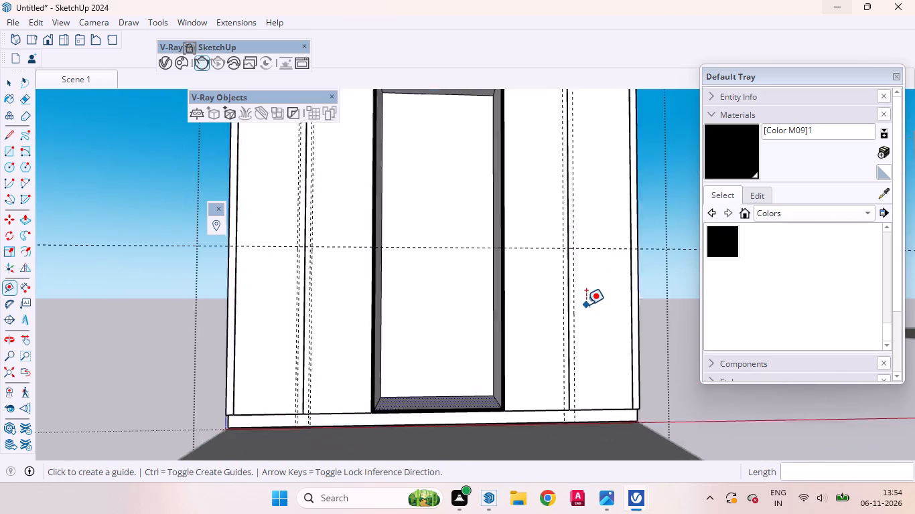
scroll(586, 305, up, 13)
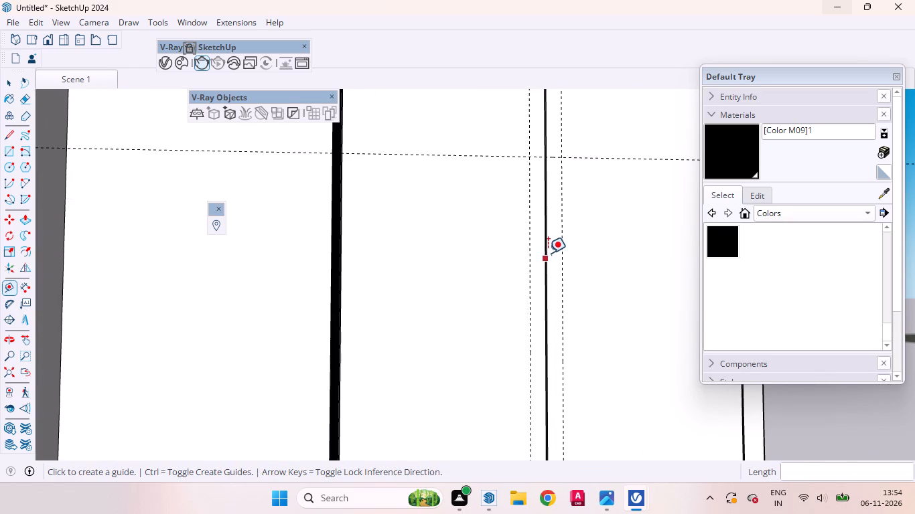
scroll(547, 241, up, 10)
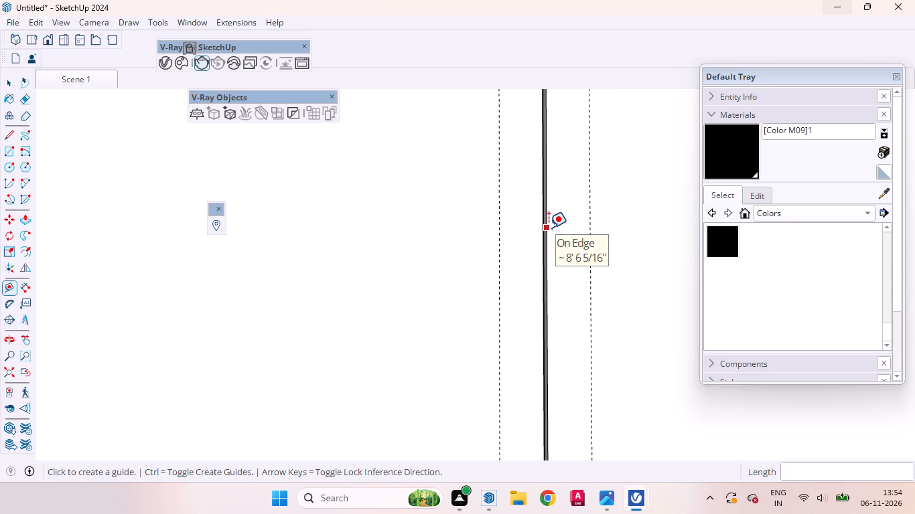
click(549, 228)
key(2)
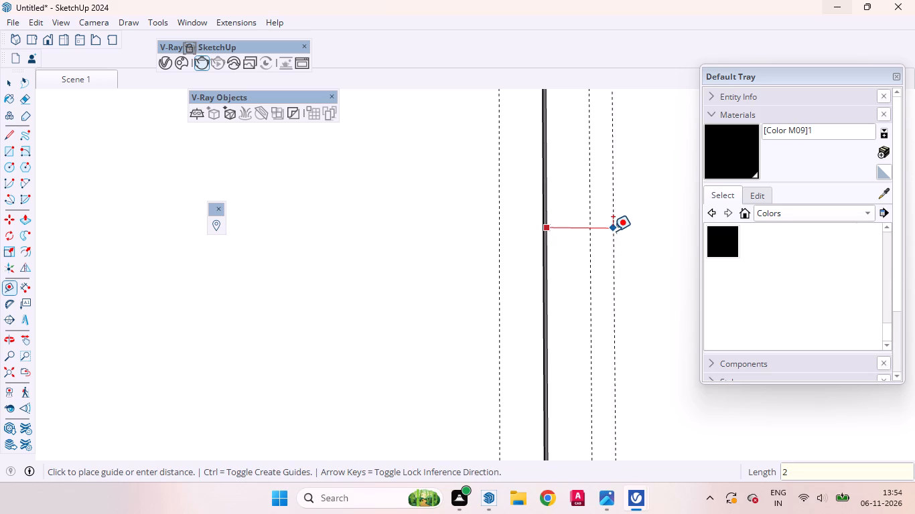
key(Return)
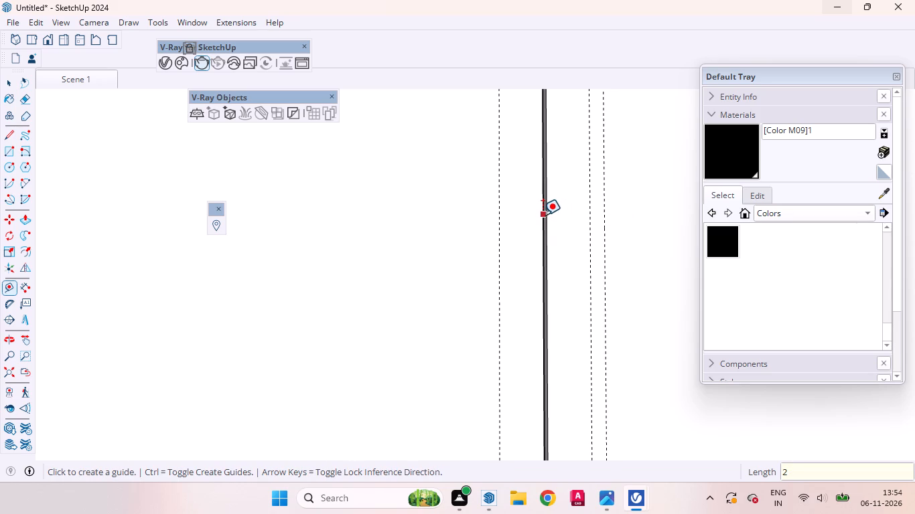
click(543, 215)
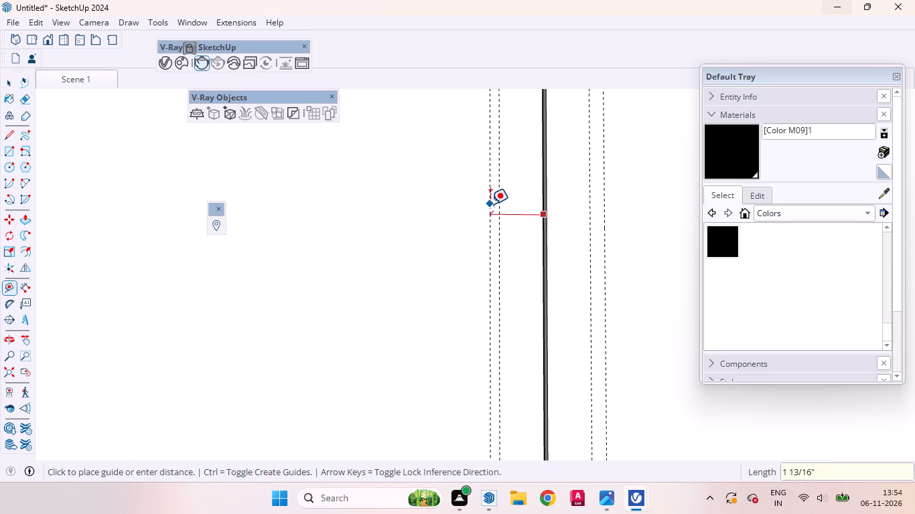
key(2)
key(Return)
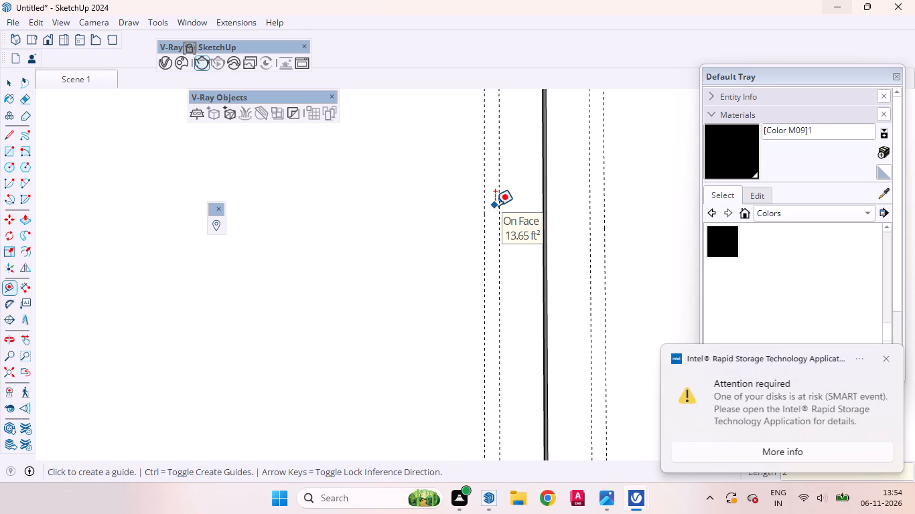
key(space)
Create a new empty group within the open wardrobe group to hold the door-handle geometry.
scroll(548, 282, down, 20)
scroll(548, 282, down, 6)
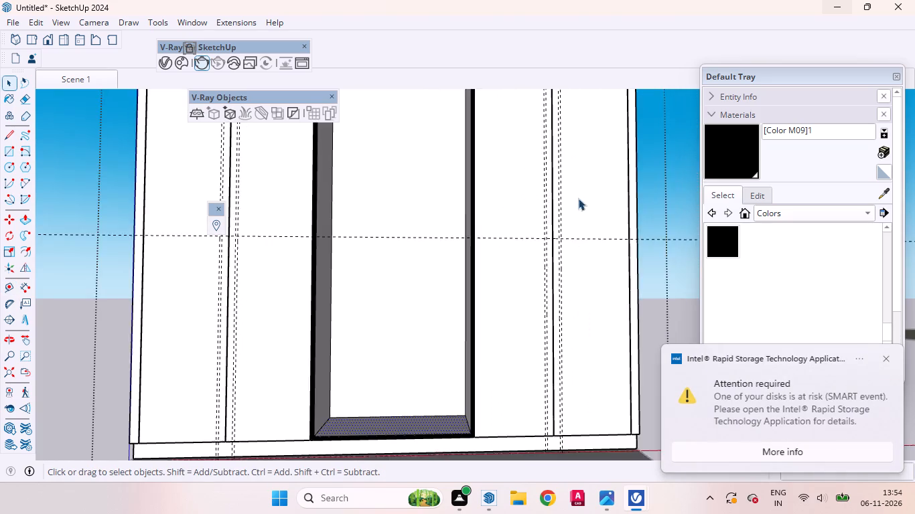
scroll(578, 198, down, 7)
scroll(487, 219, up, 19)
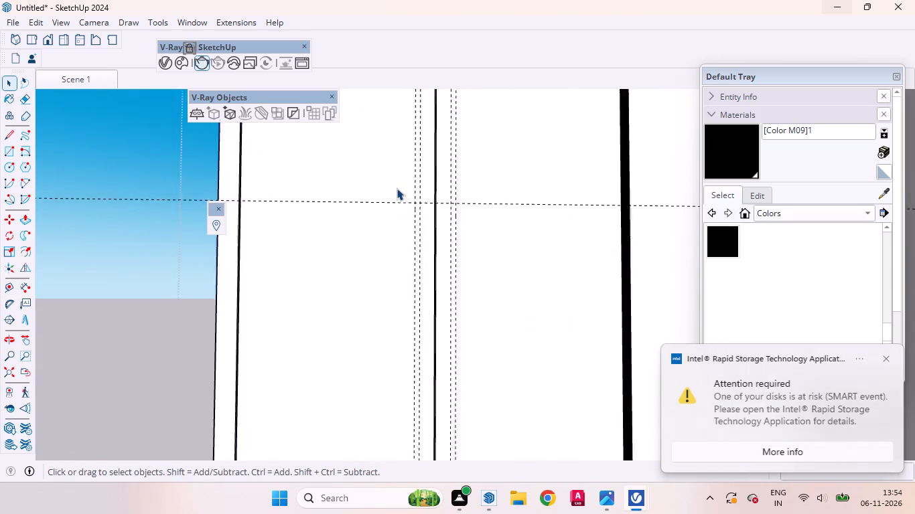
scroll(397, 188, up, 11)
scroll(437, 218, down, 10)
scroll(439, 218, up, 1)
scroll(439, 218, down, 13)
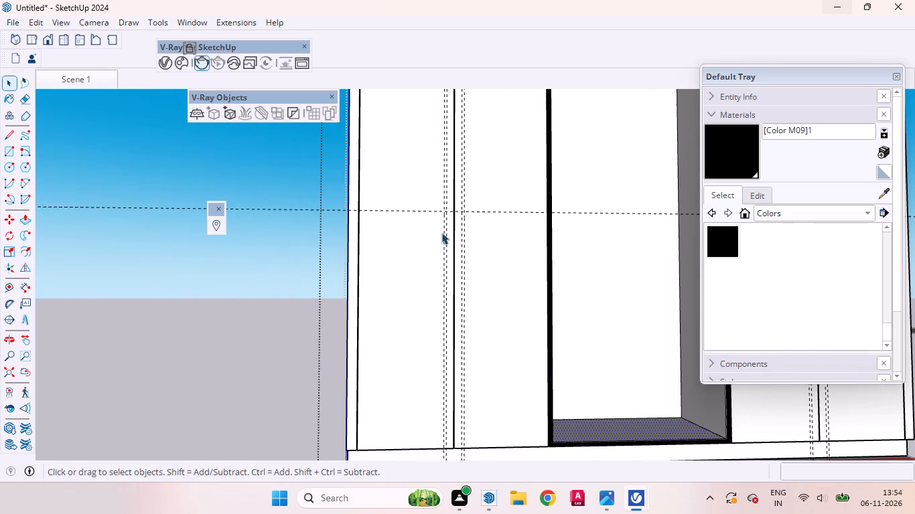
scroll(457, 262, up, 10)
scroll(445, 276, down, 5)
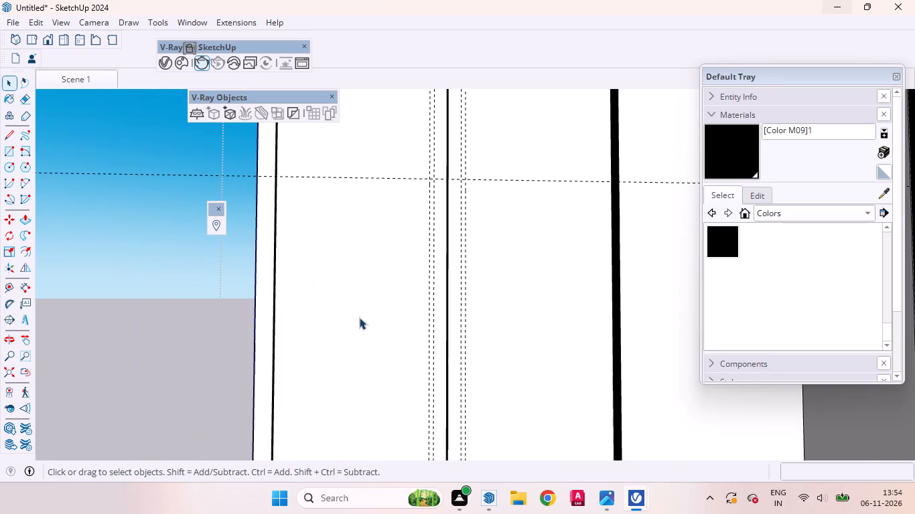
right_click(135, 357)
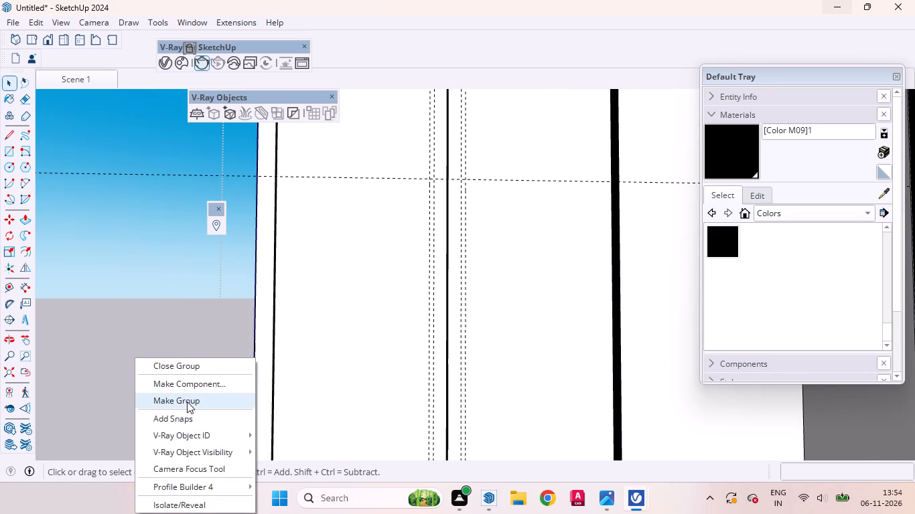
click(187, 402)
Draw a 4' by 2" rectangle from the outer guide nearest the blue axis at the horizontal guide down to the groove's bottom end.
key(r)
scroll(435, 223, up, 2)
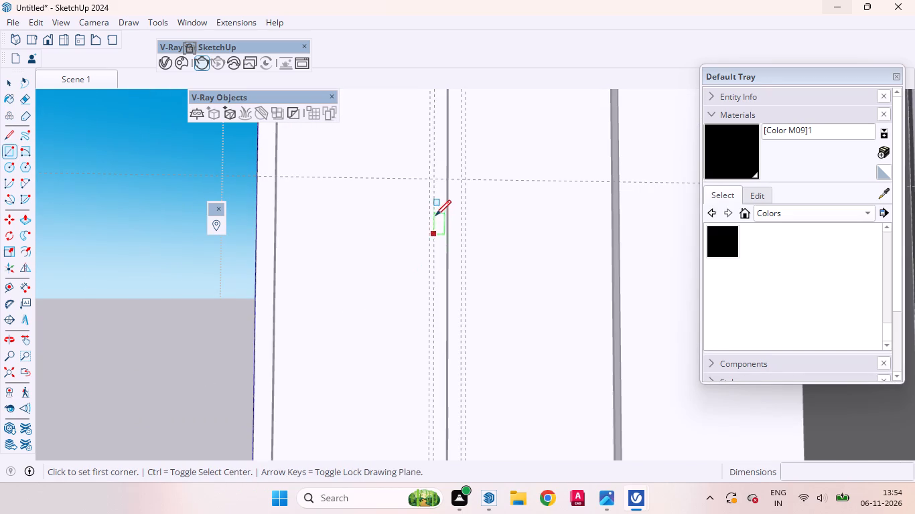
scroll(435, 216, up, 8)
click(426, 139)
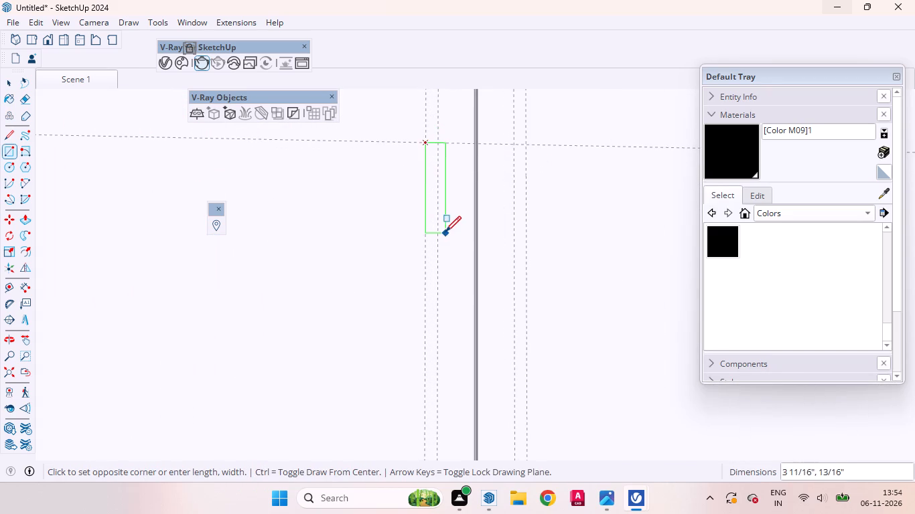
scroll(447, 225, down, 20)
scroll(447, 225, down, 8)
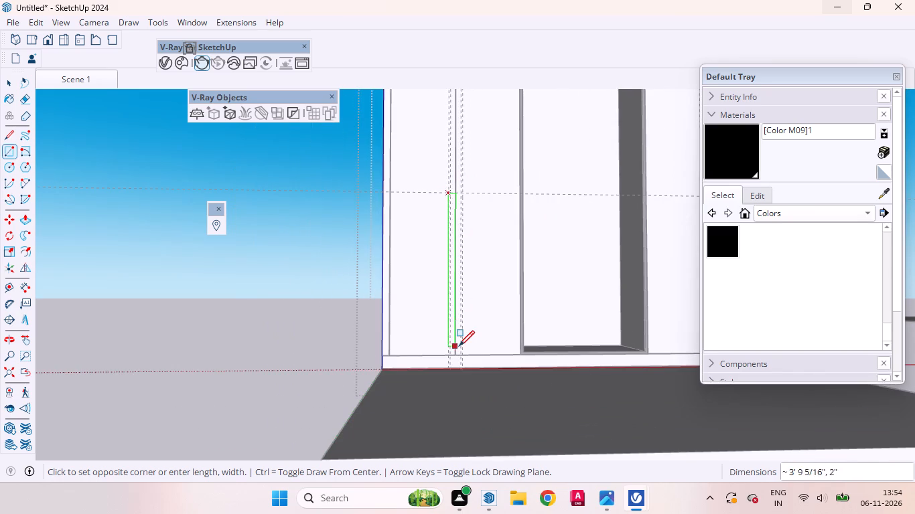
scroll(459, 346, up, 1)
scroll(459, 347, down, 2)
scroll(459, 347, up, 20)
scroll(459, 347, up, 9)
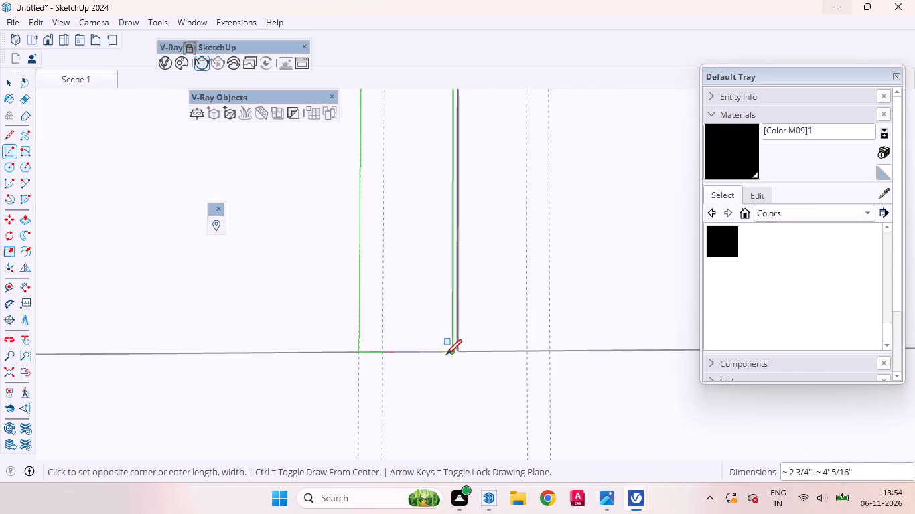
click(451, 355)
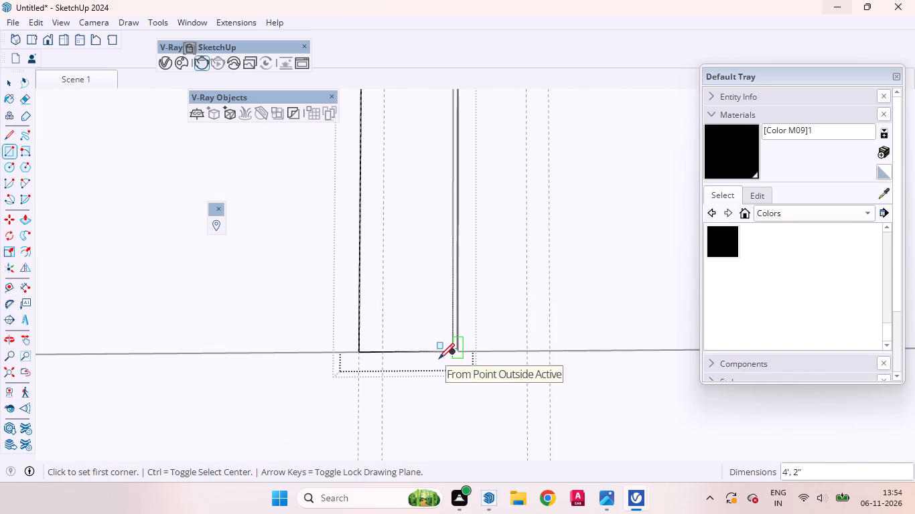
key(space)
Extrude the handle rectangle 2 inches outward from the door panel and exit its group.
scroll(415, 353, down, 16)
middle_drag(482, 287, 504, 373)
scroll(498, 367, down, 9)
scroll(502, 180, up, 9)
scroll(492, 199, down, 1)
scroll(490, 202, up, 7)
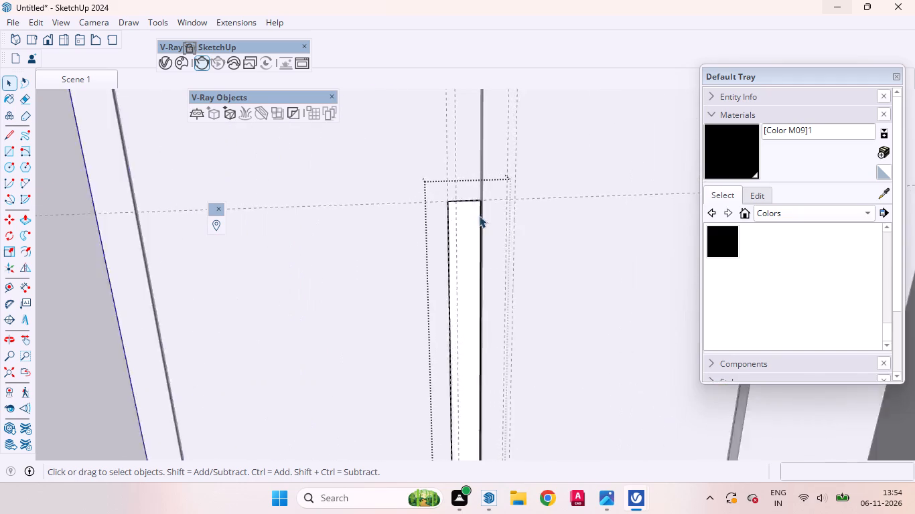
scroll(479, 216, up, 2)
key(p)
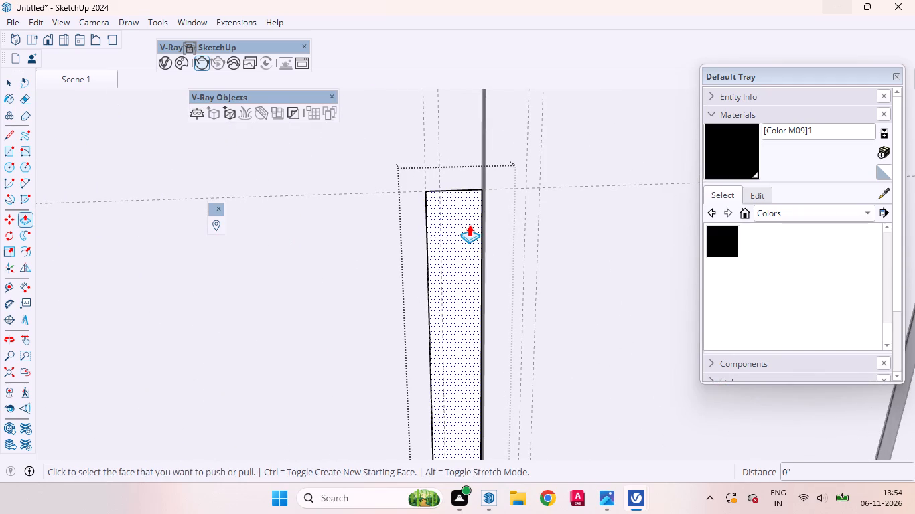
click(469, 224)
key(2)
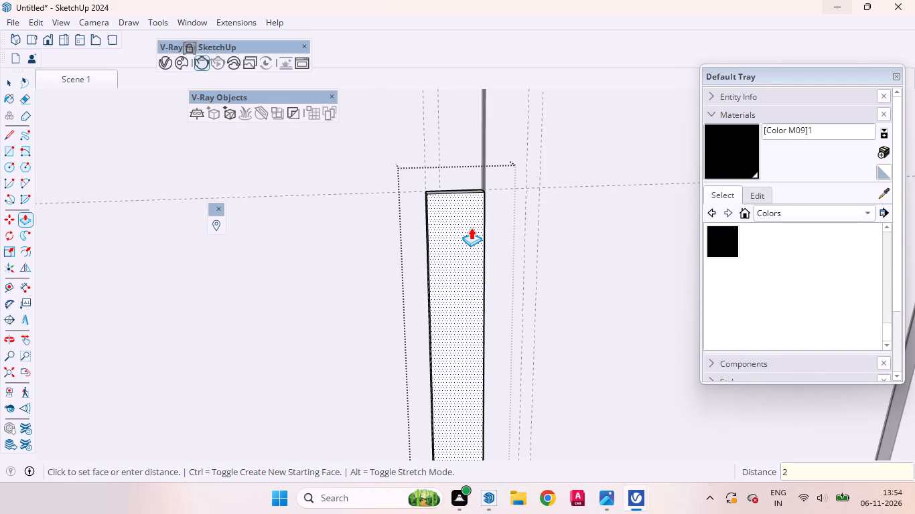
key(Return)
key(space)
scroll(471, 220, down, 8)
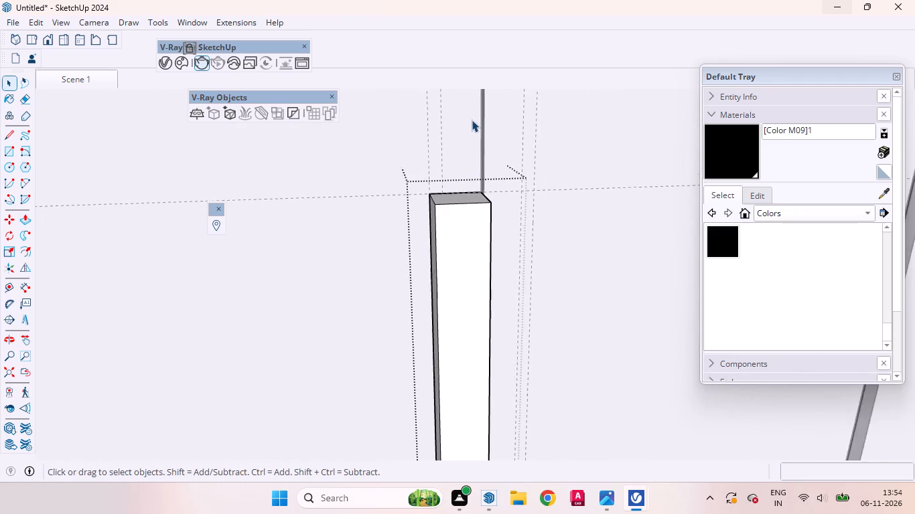
scroll(472, 120, down, 20)
scroll(472, 120, down, 10)
scroll(477, 224, up, 5)
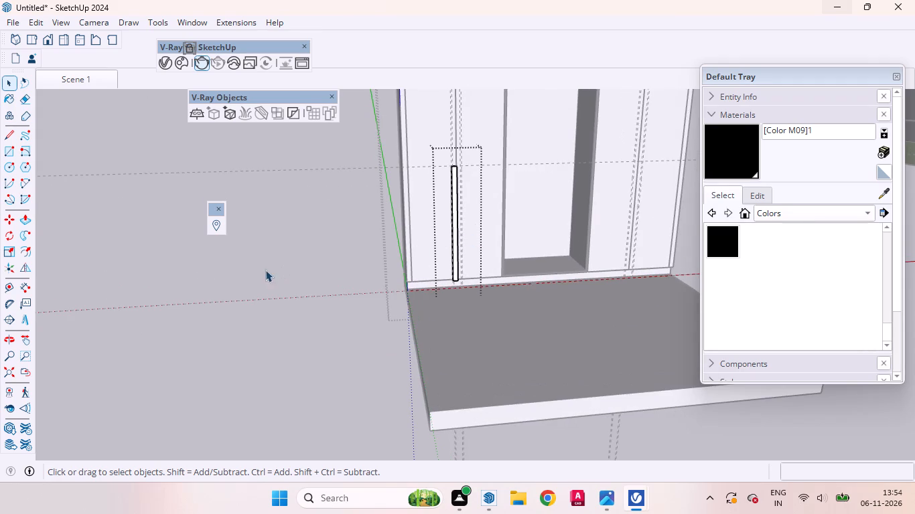
click(265, 270)
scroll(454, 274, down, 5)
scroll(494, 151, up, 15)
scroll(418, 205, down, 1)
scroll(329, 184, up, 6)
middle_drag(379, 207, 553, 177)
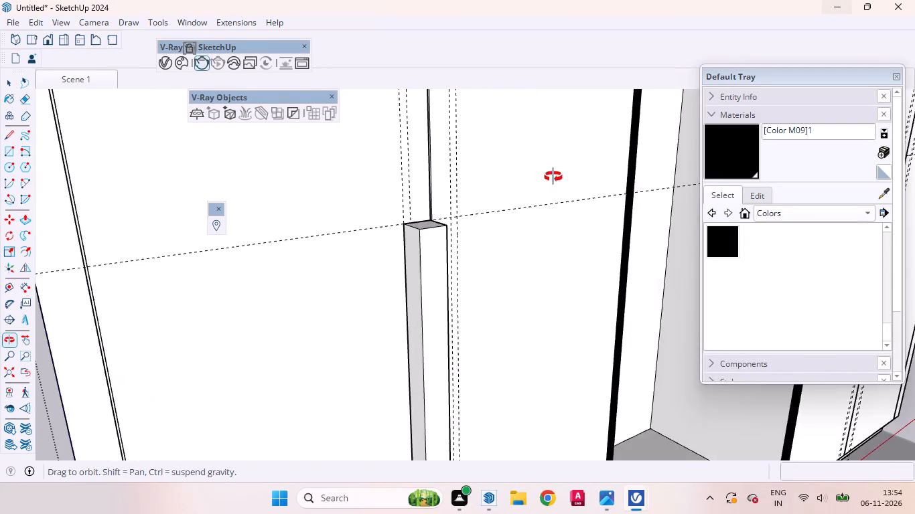
Inside the handle group, push the handle's front face 1 inch back toward the door panel.
middle_drag(553, 177, 562, 254)
scroll(352, 213, down, 4)
scroll(404, 243, up, 9)
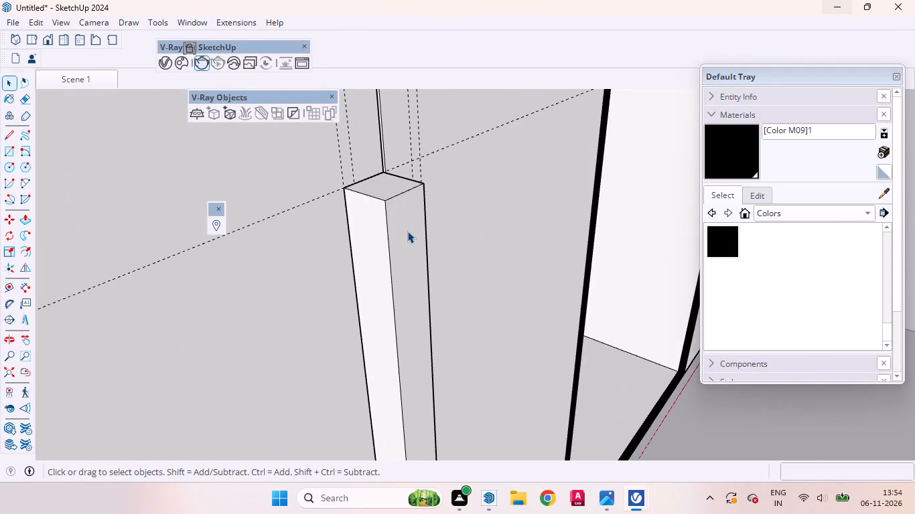
click(407, 234)
triple_click(403, 228)
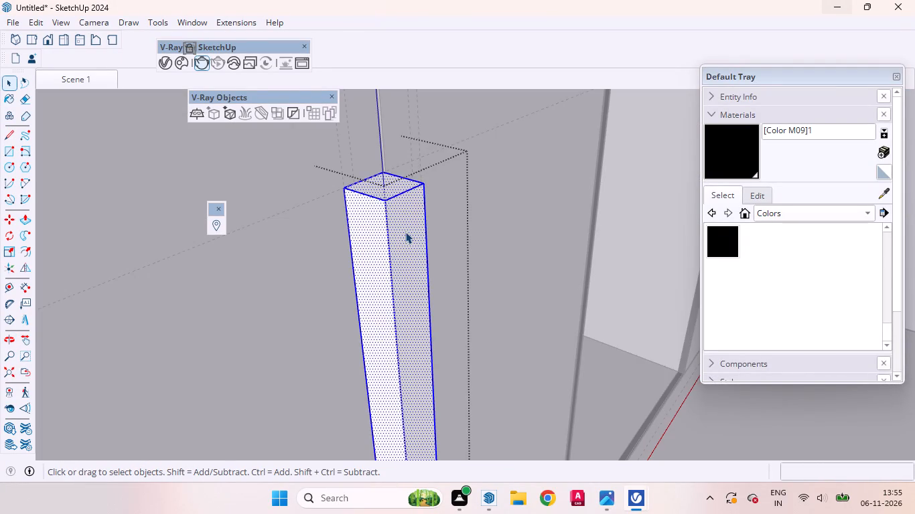
key(p)
drag(407, 232, 402, 226)
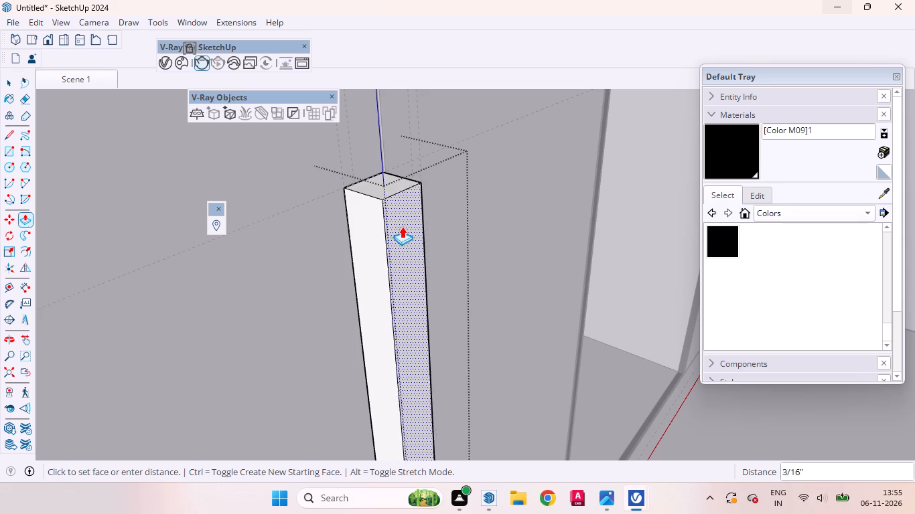
drag(402, 226, 397, 222)
key(1)
key(Return)
key(space)
Place a vertical guide on the handle's front face, 1 inch in from its long edge nearest the niche.
scroll(370, 201, down, 18)
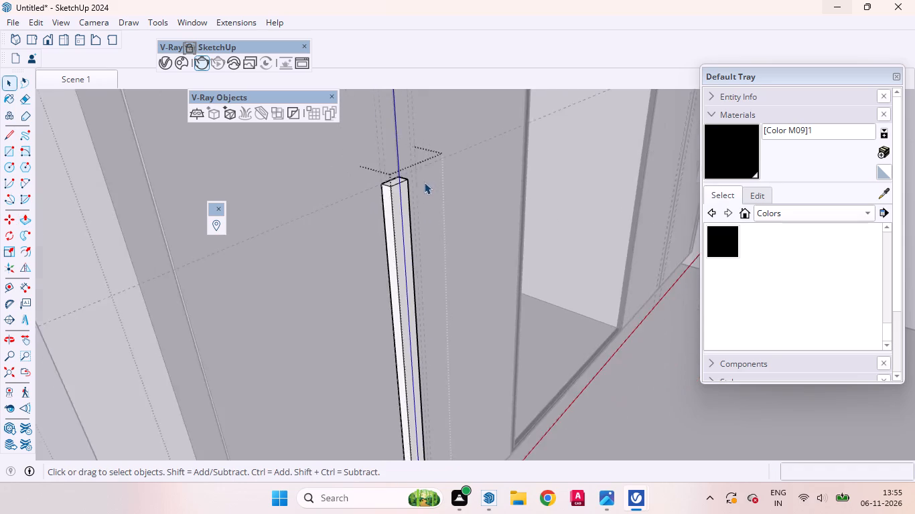
scroll(424, 182, down, 8)
middle_drag(405, 254, 243, 228)
scroll(266, 175, up, 4)
scroll(320, 165, down, 5)
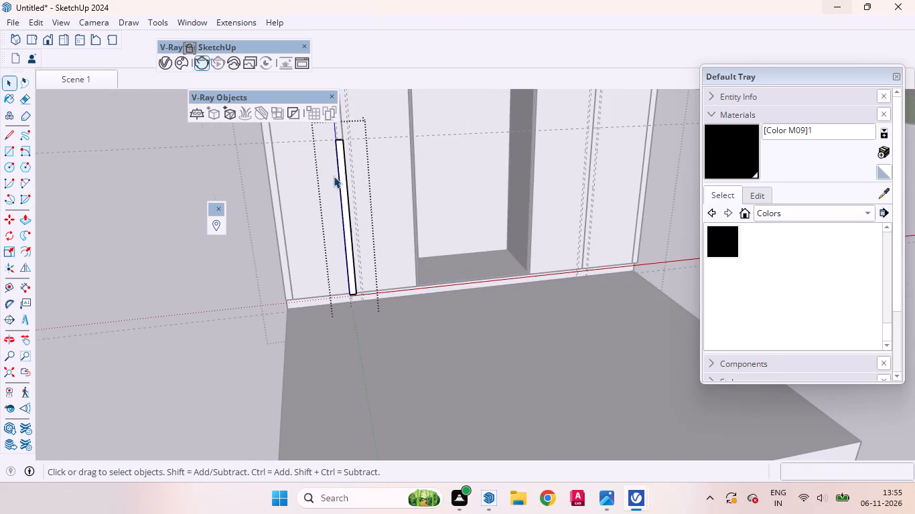
middle_drag(338, 199, 340, 169)
scroll(354, 213, up, 10)
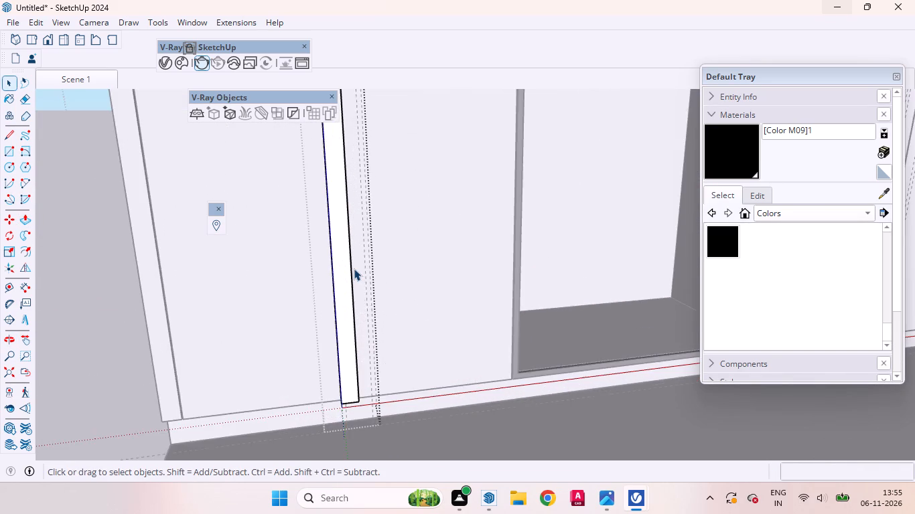
scroll(354, 268, down, 4)
key(t)
scroll(354, 268, up, 5)
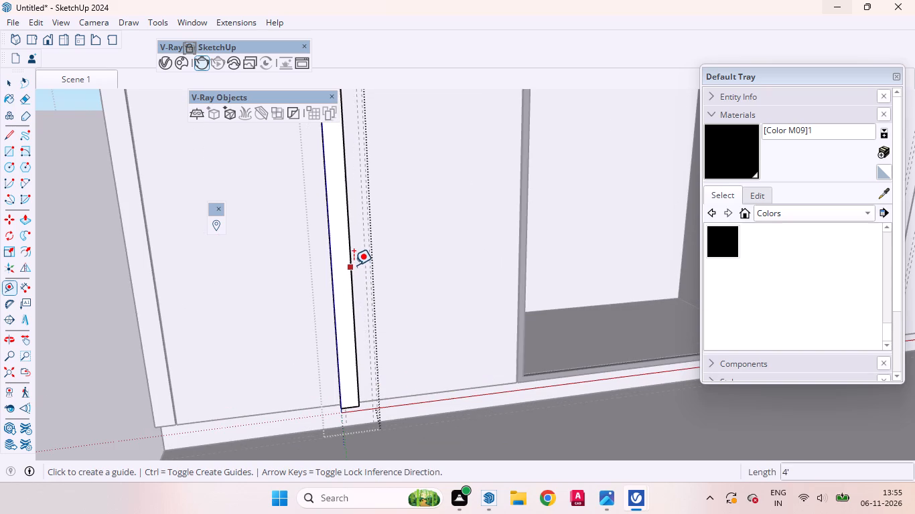
click(354, 265)
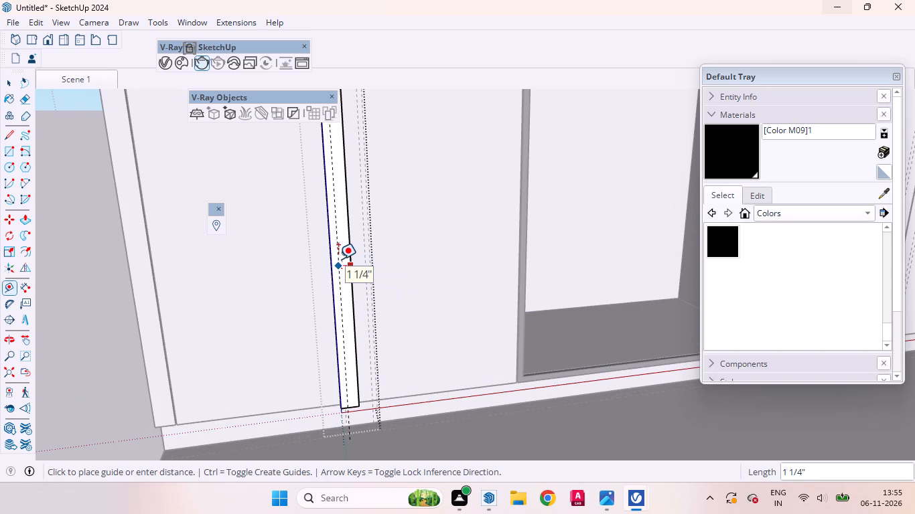
key(1)
key(Return)
key(space)
Place a horizontal guide 24 inches above the bottom edge of the handle's front face.
scroll(376, 315, down, 4)
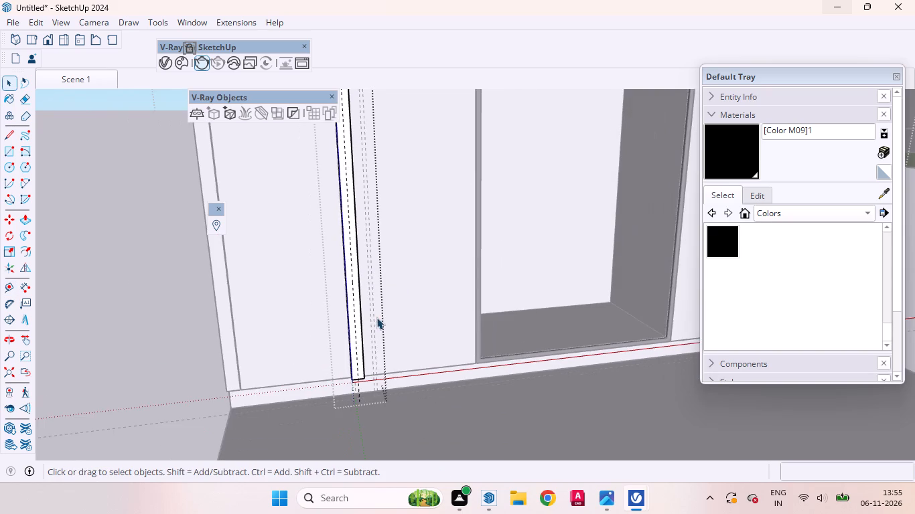
scroll(406, 303, down, 4)
middle_drag(360, 234, 346, 194)
scroll(346, 186, up, 4)
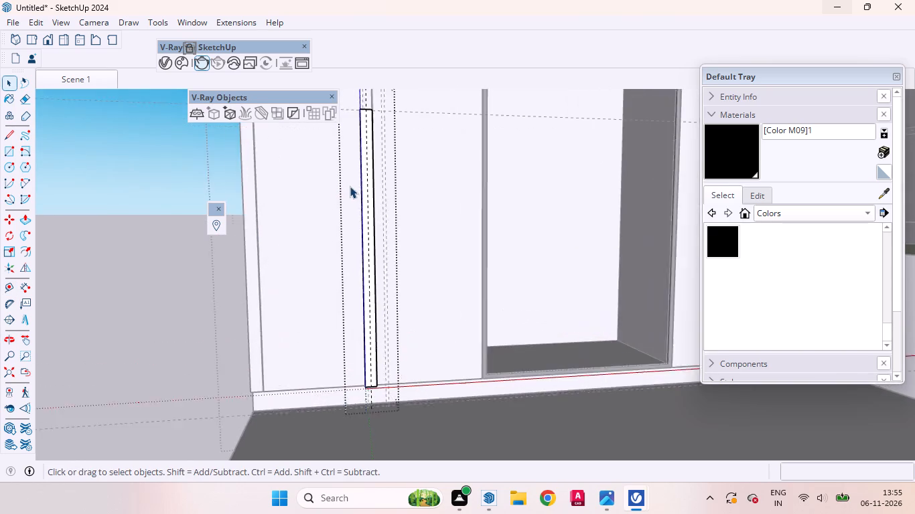
scroll(352, 188, down, 3)
scroll(379, 94, up, 16)
middle_drag(369, 157, 367, 191)
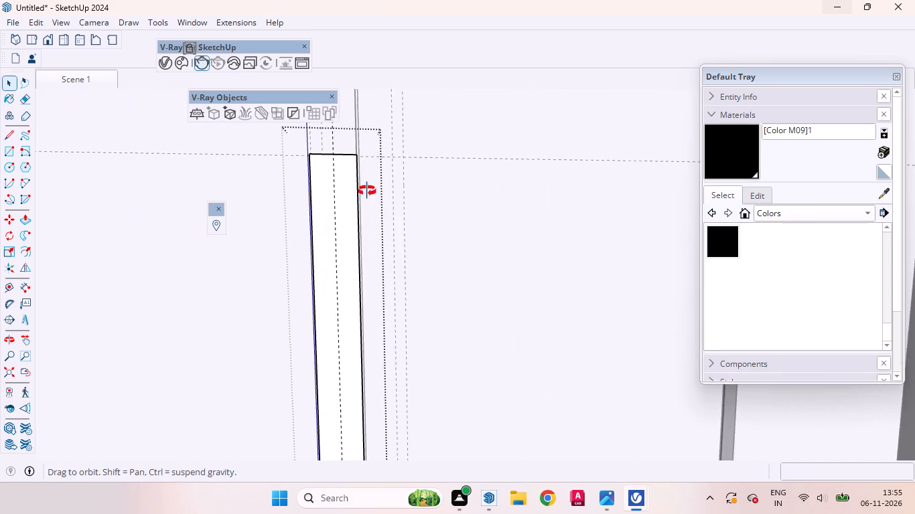
middle_drag(367, 191, 354, 158)
scroll(356, 150, up, 1)
scroll(362, 149, down, 16)
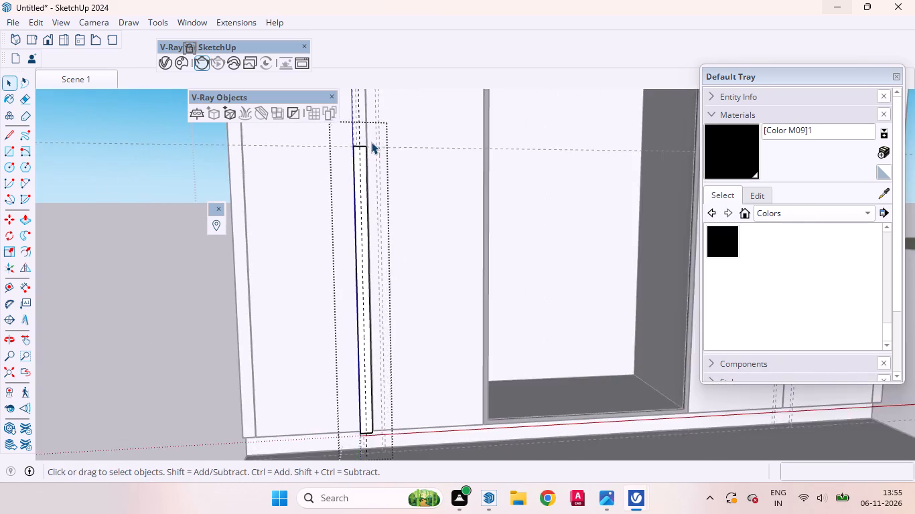
scroll(371, 142, down, 4)
scroll(378, 230, up, 12)
scroll(369, 254, down, 10)
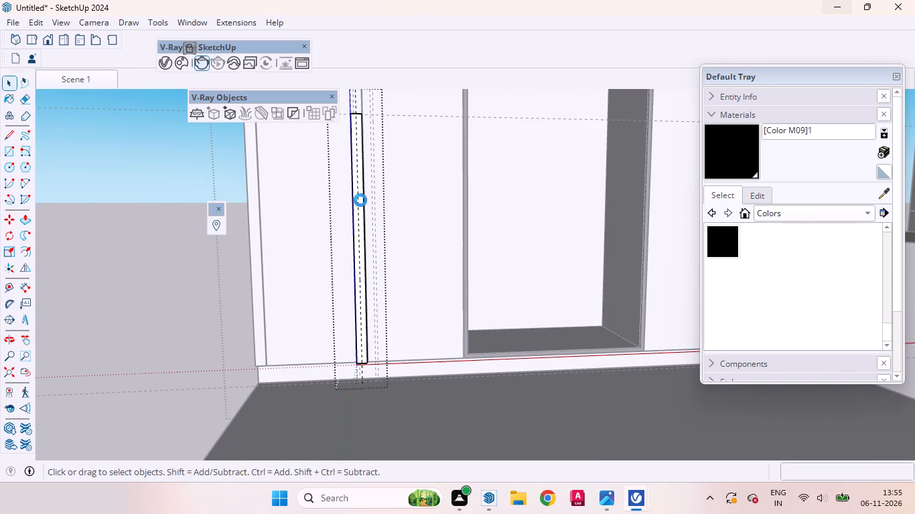
key(r)
scroll(371, 306, up, 5)
key(t)
scroll(366, 344, up, 10)
key(space)
key(t)
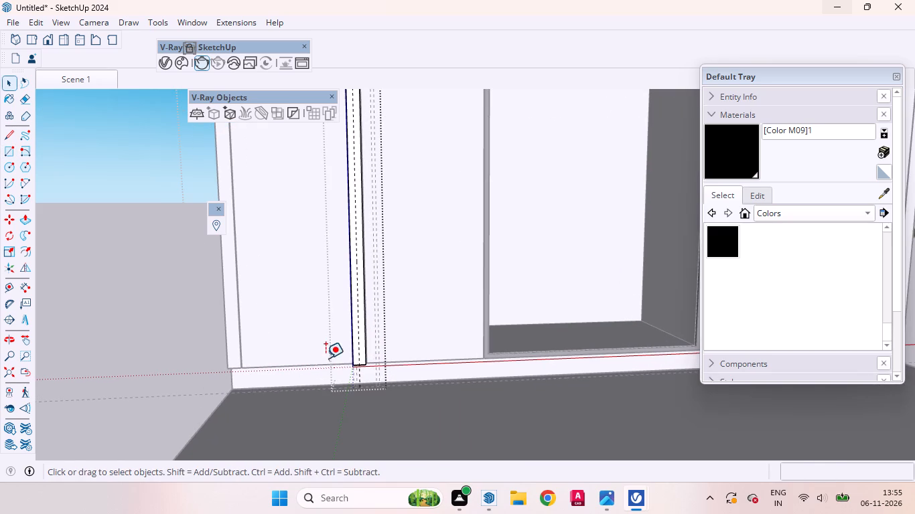
scroll(355, 361, up, 16)
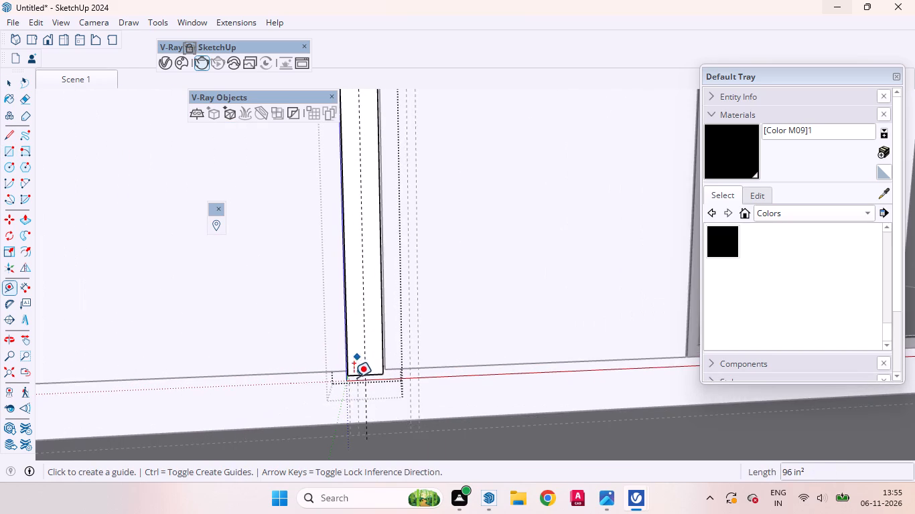
scroll(354, 375, up, 7)
click(358, 381)
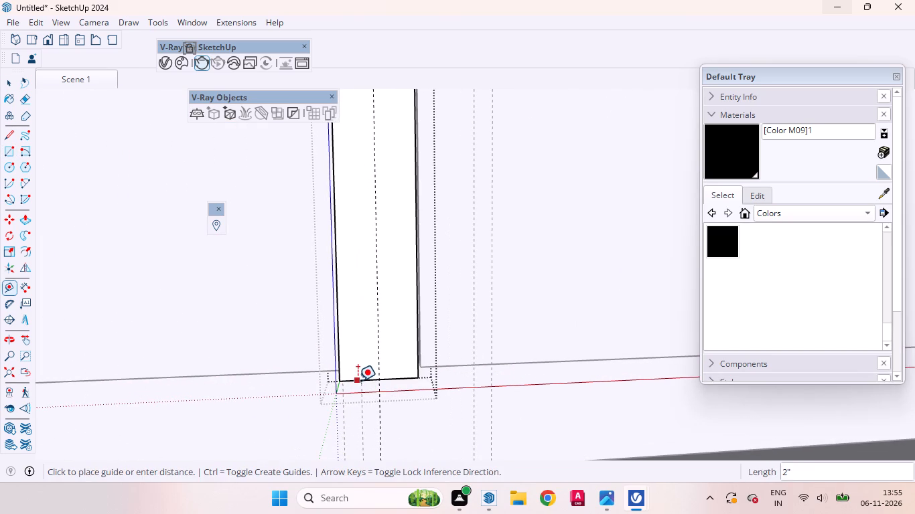
text(24)
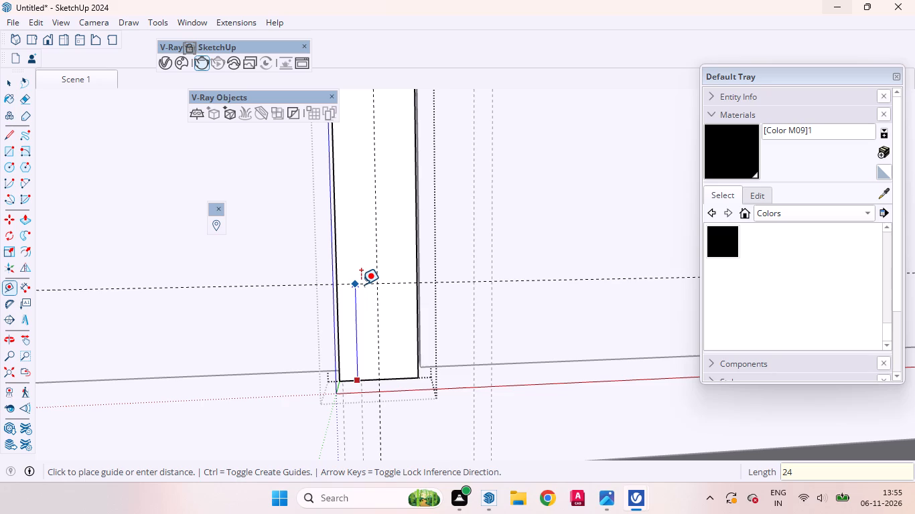
key(Return)
key(space)
Draw a 1" by 2' rectangle on the handle's front face, from the guide intersection to the bottom corner farthest from the niche.
scroll(372, 301, down, 11)
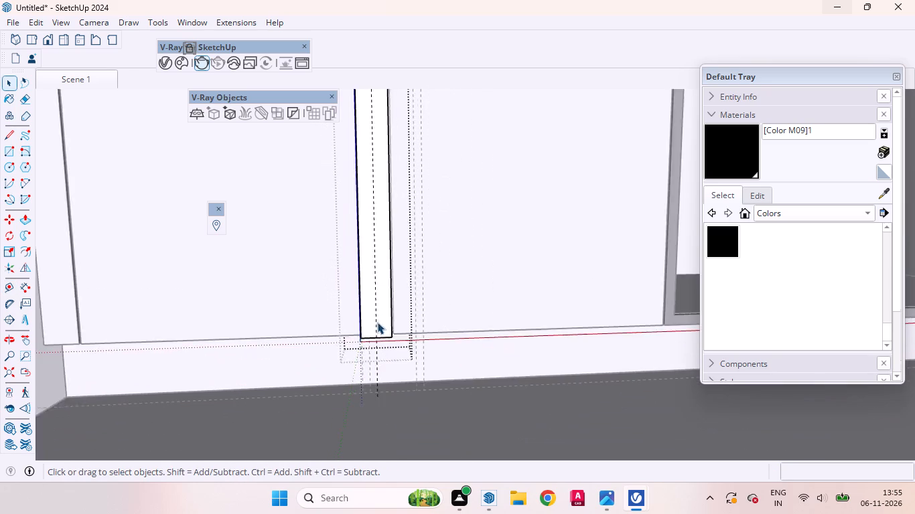
scroll(377, 322, down, 12)
scroll(395, 348, up, 1)
scroll(396, 349, down, 5)
scroll(394, 256, up, 9)
key(r)
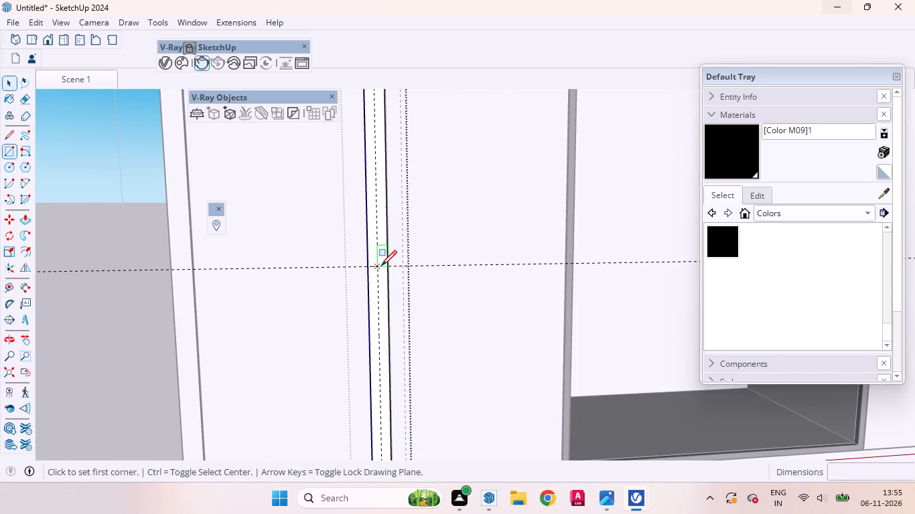
scroll(378, 268, up, 8)
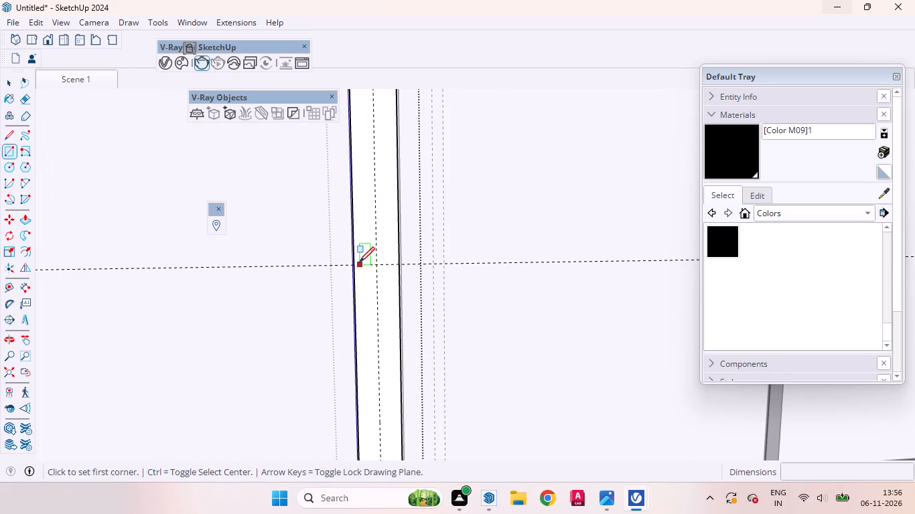
click(377, 265)
scroll(372, 309, down, 9)
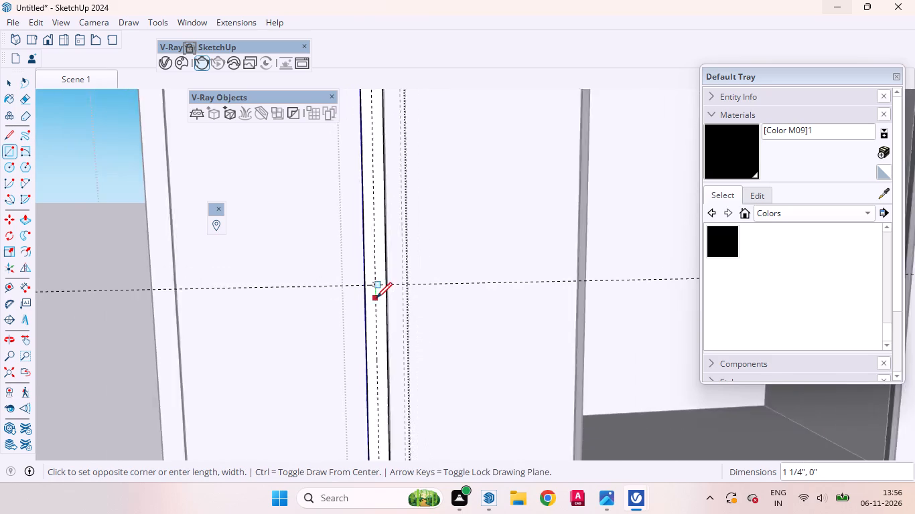
scroll(376, 298, down, 11)
scroll(380, 371, up, 15)
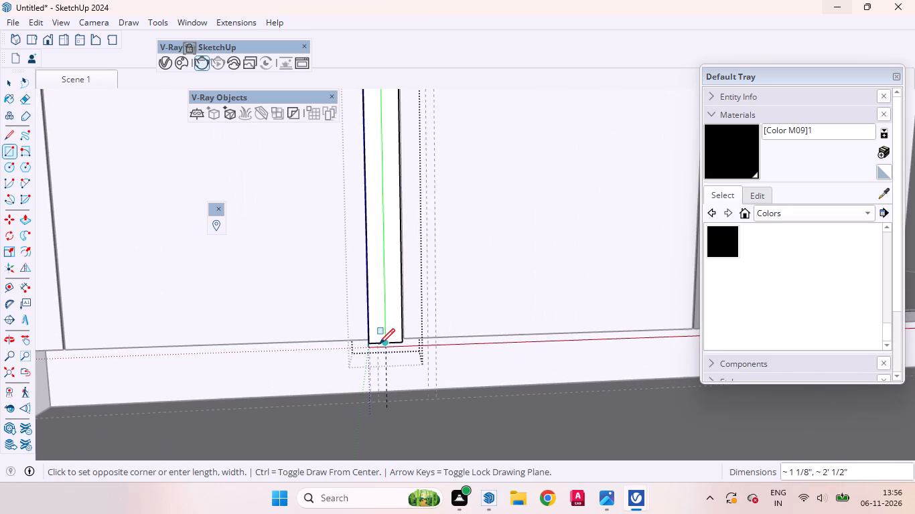
click(372, 341)
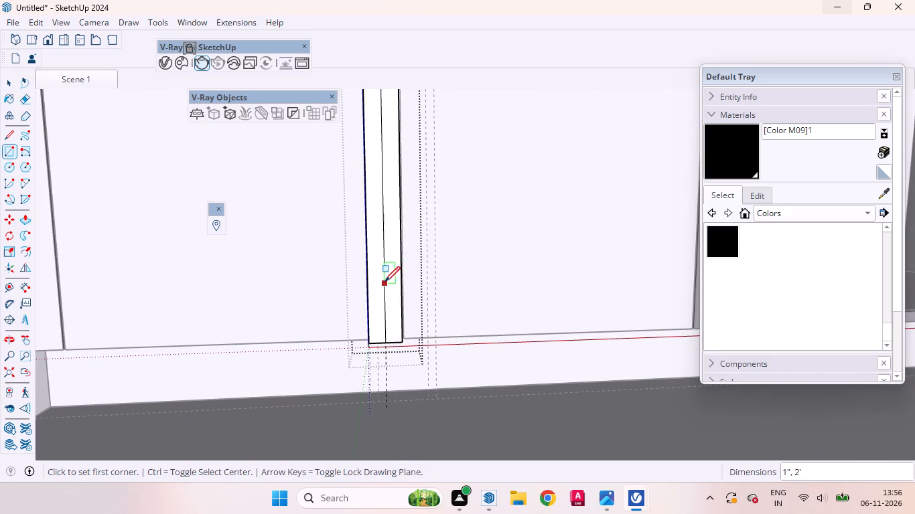
key(space)
Push the 1" by 2' rectangle 1 inch through the handle to cut away its lower half on that side.
scroll(429, 390, down, 12)
scroll(431, 224, up, 4)
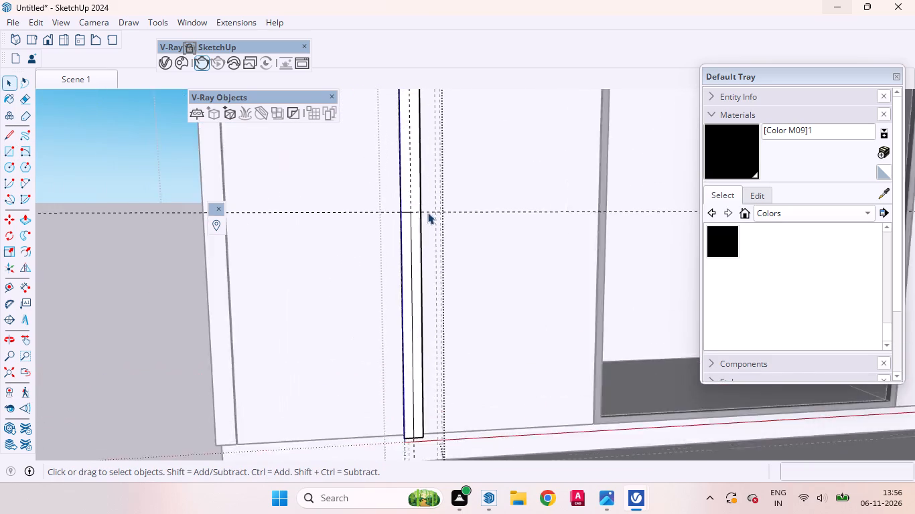
scroll(427, 212, up, 6)
click(398, 250)
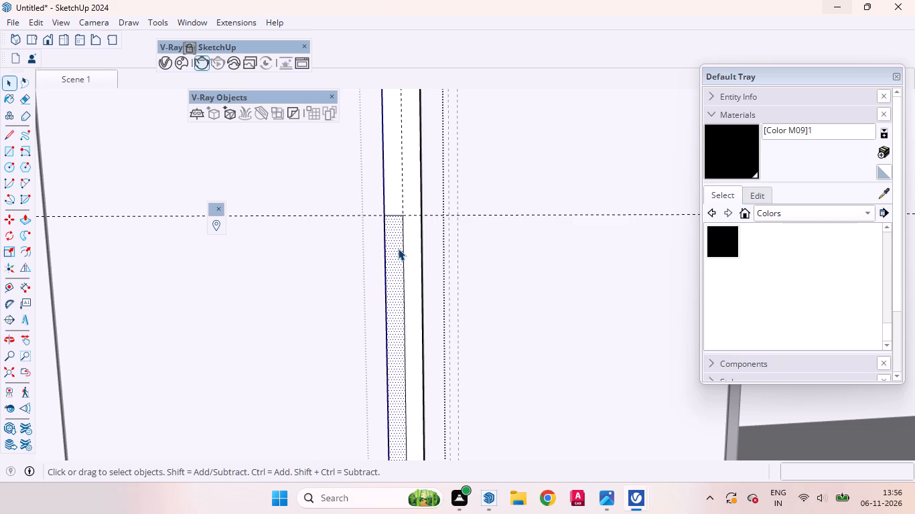
key(p)
click(399, 248)
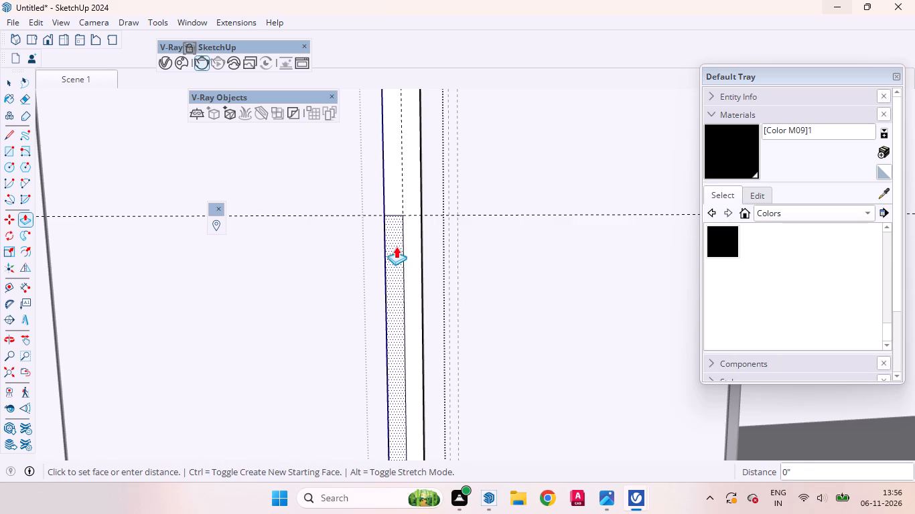
click(386, 241)
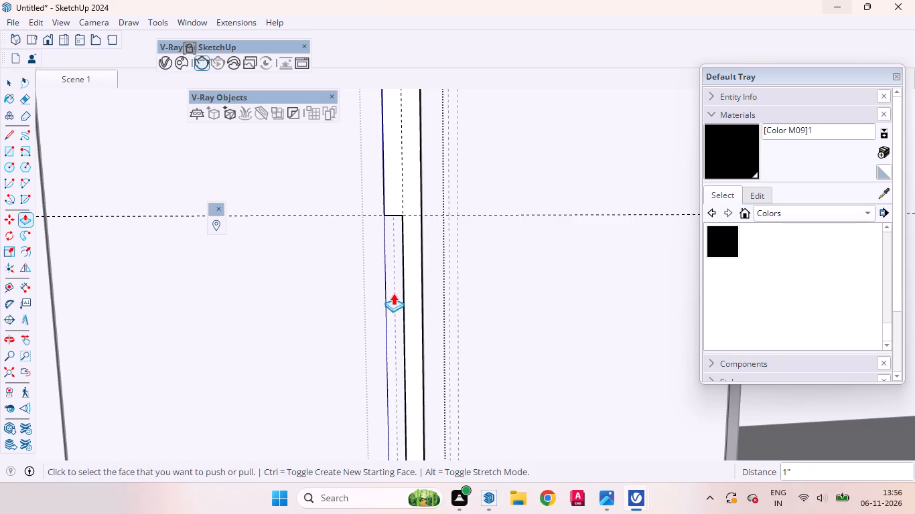
key(space)
click(386, 267)
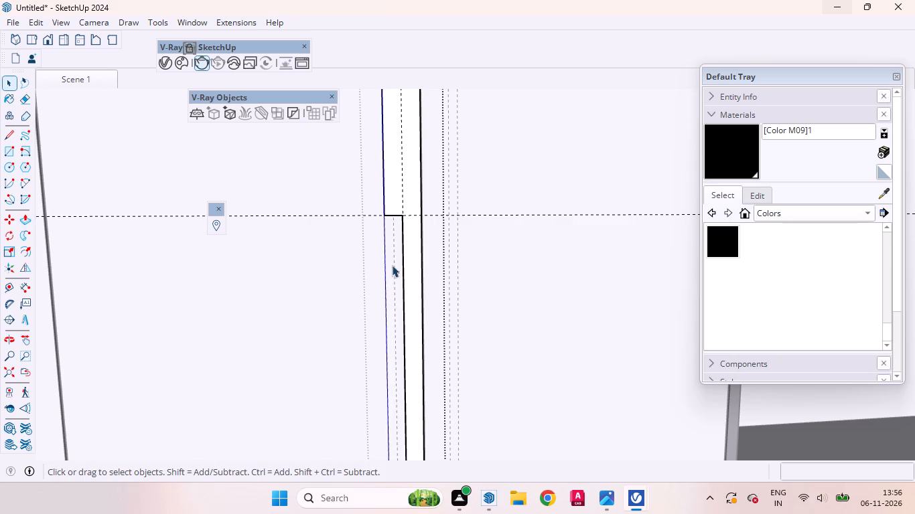
Draw a 100-segment arc with about a 5 13/16" chord on the handle's front face, from the notch's inner corner to the outer edge above.
scroll(395, 265, down, 20)
scroll(395, 265, down, 1)
scroll(412, 278, up, 13)
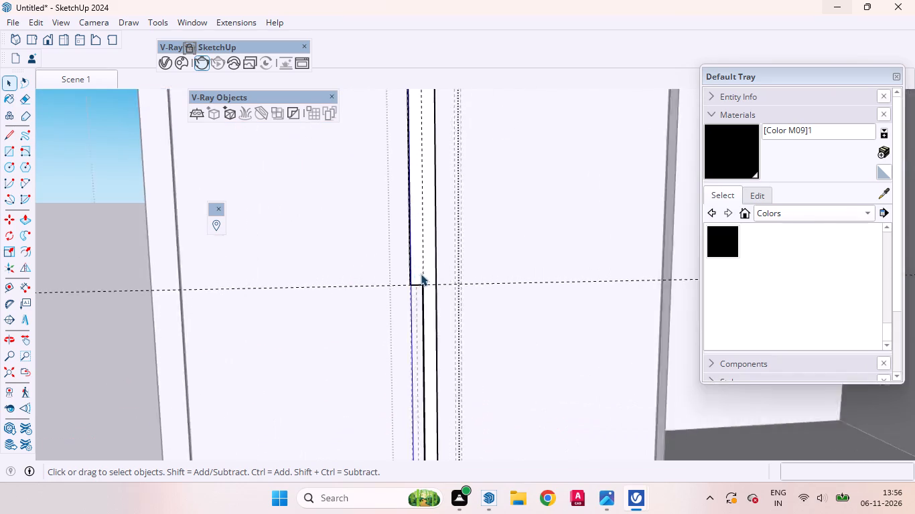
scroll(421, 274, up, 12)
scroll(425, 296, down, 17)
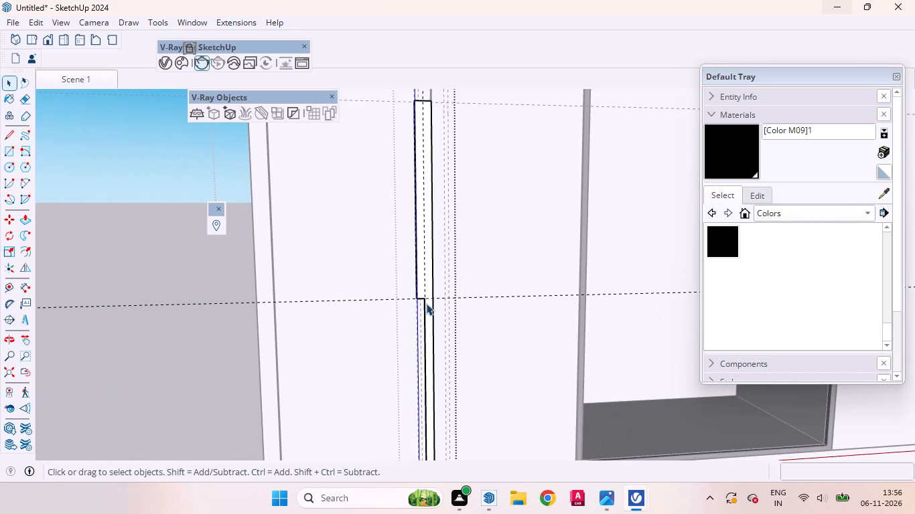
key(a)
scroll(427, 298, up, 5)
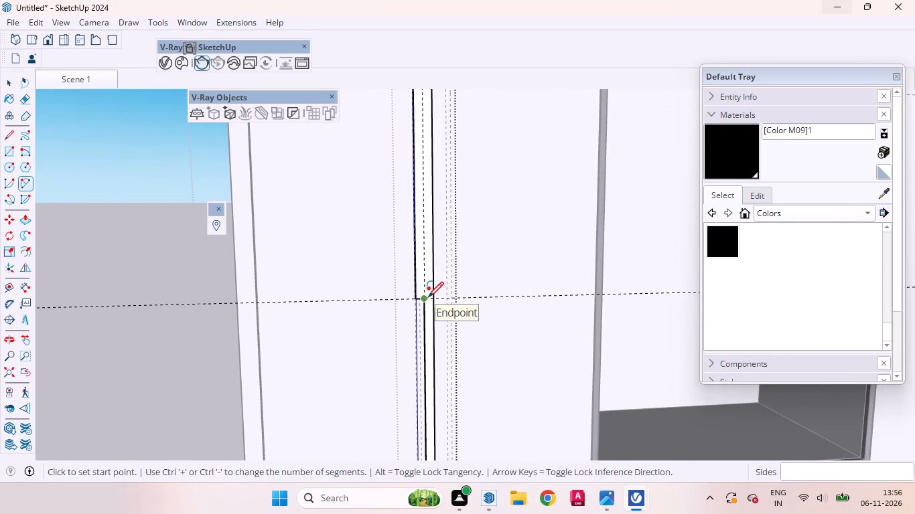
text(100)
key(Return)
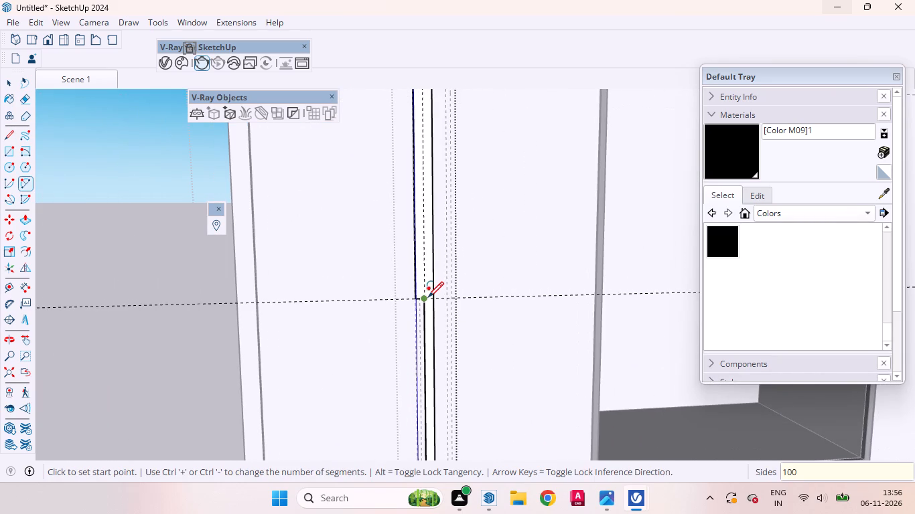
click(428, 297)
scroll(423, 258, up, 4)
scroll(410, 172, up, 4)
scroll(419, 232, down, 8)
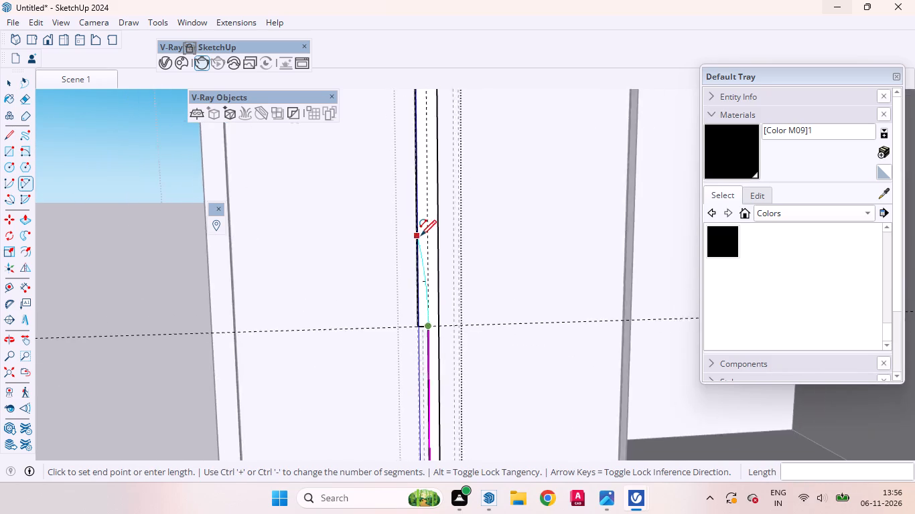
scroll(421, 236, down, 5)
scroll(421, 232, up, 5)
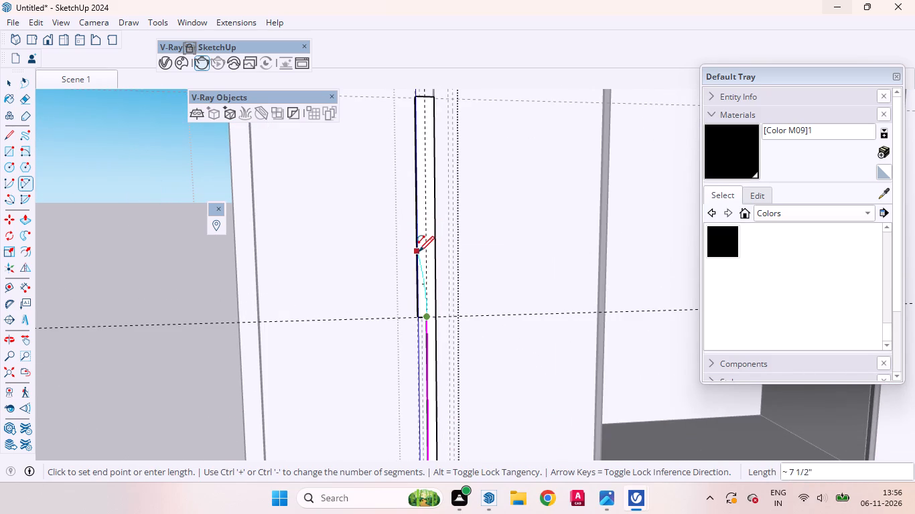
scroll(419, 264, up, 6)
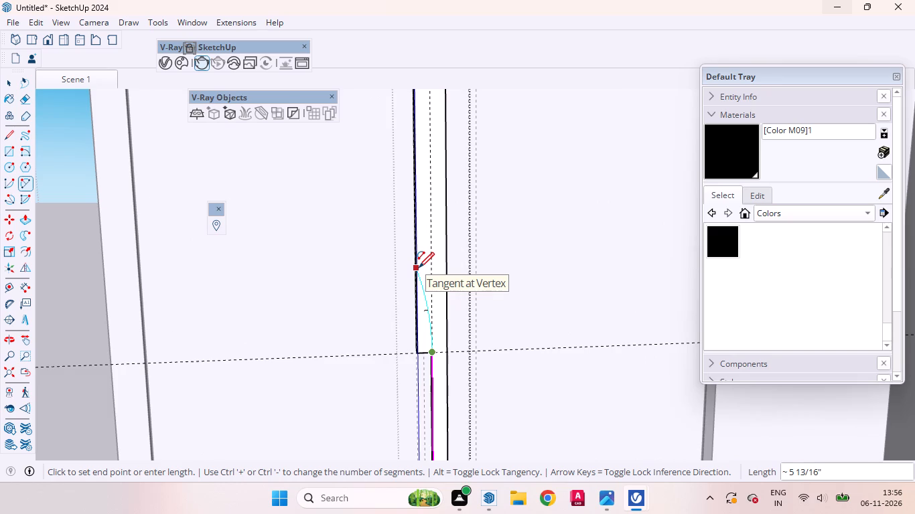
click(419, 268)
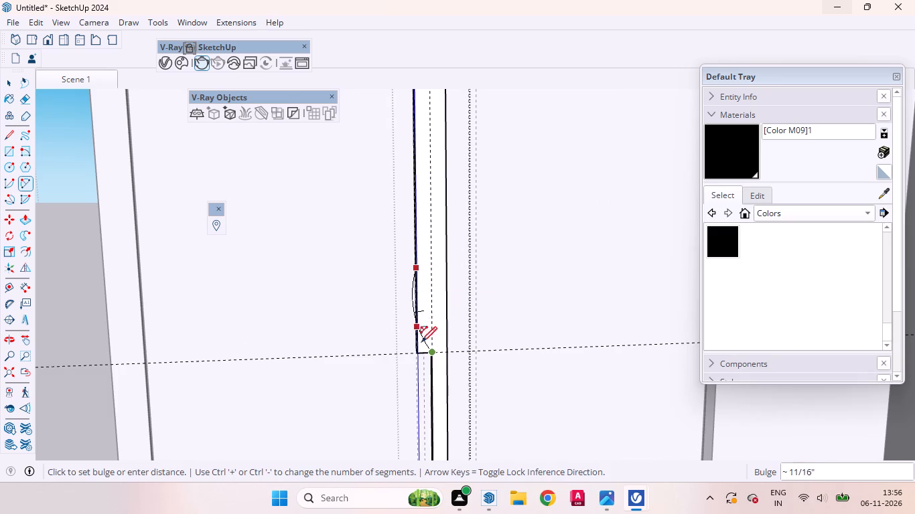
scroll(427, 296, up, 6)
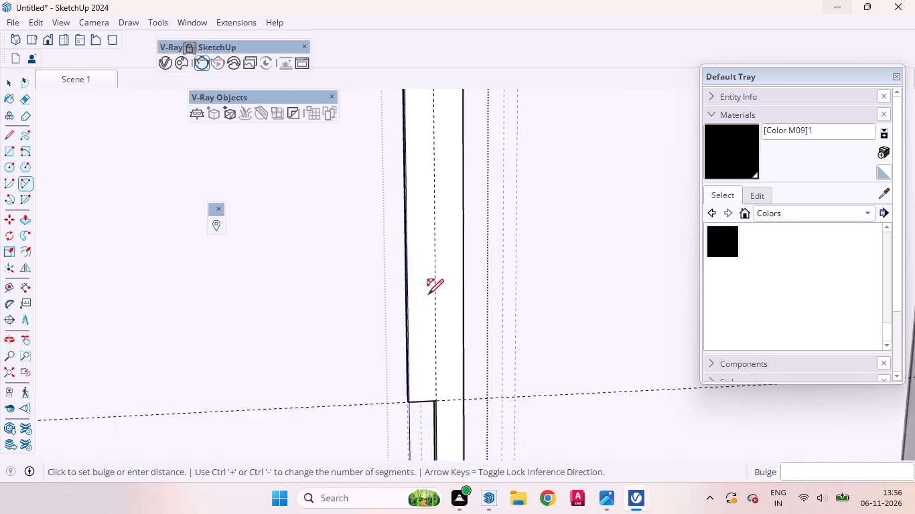
scroll(428, 294, up, 1)
click(428, 294)
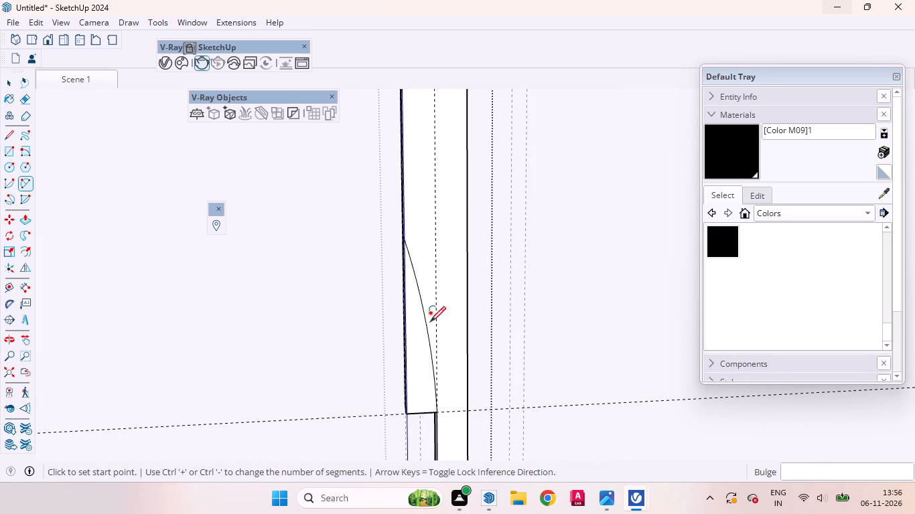
key(space)
Push the sliver between the arc and the notch through the handle, repeating the last push distance, to cut it away.
click(417, 342)
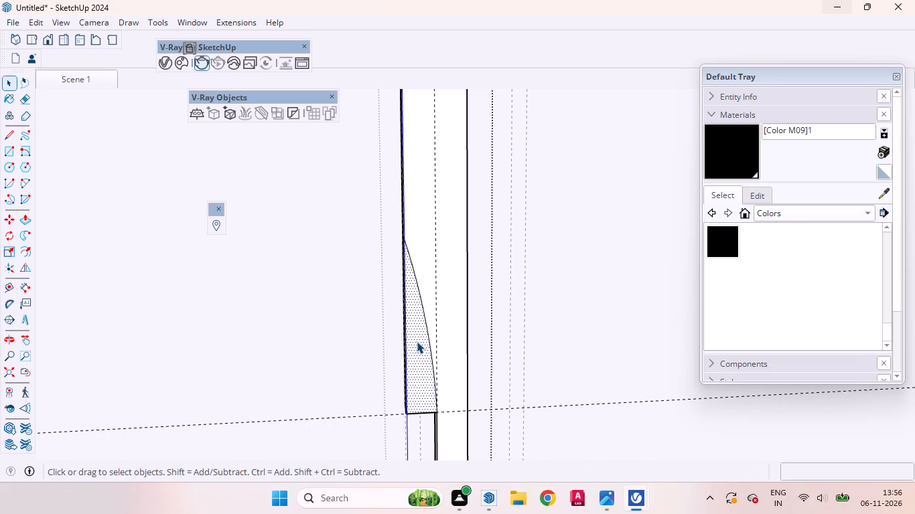
key(p)
double_click(417, 341)
key(space)
Examine the handle's curved transition from the front and from its cut side.
scroll(427, 311, down, 10)
scroll(470, 201, down, 5)
middle_drag(461, 240, 462, 181)
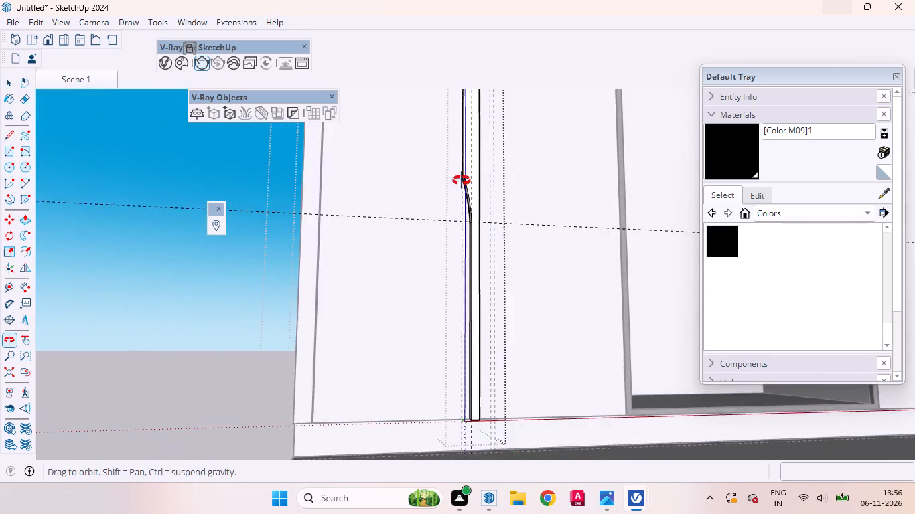
middle_drag(462, 181, 439, 181)
scroll(450, 192, up, 5)
scroll(454, 206, down, 12)
scroll(484, 197, up, 2)
scroll(483, 197, down, 2)
scroll(483, 197, up, 9)
middle_drag(431, 279, 724, 419)
scroll(510, 191, up, 6)
scroll(357, 218, down, 18)
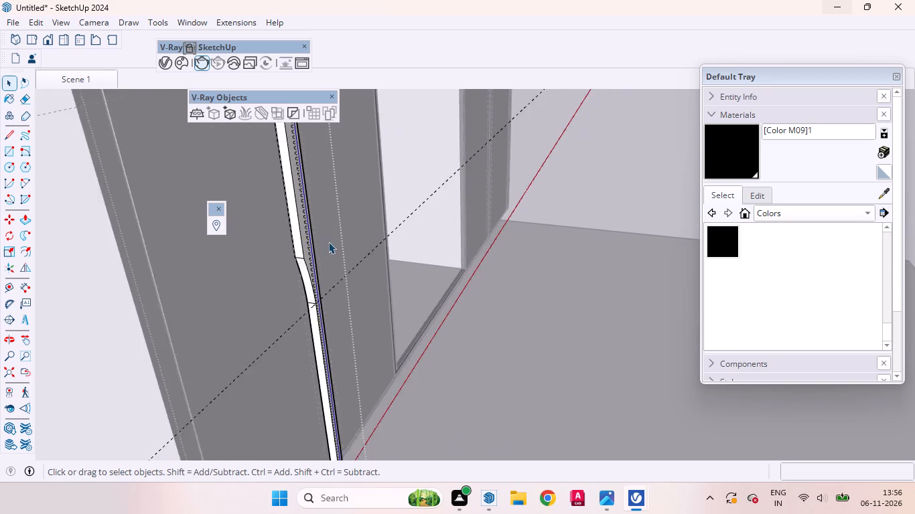
scroll(328, 242, down, 2)
scroll(295, 195, up, 3)
scroll(307, 195, down, 11)
middle_drag(317, 216, 308, 169)
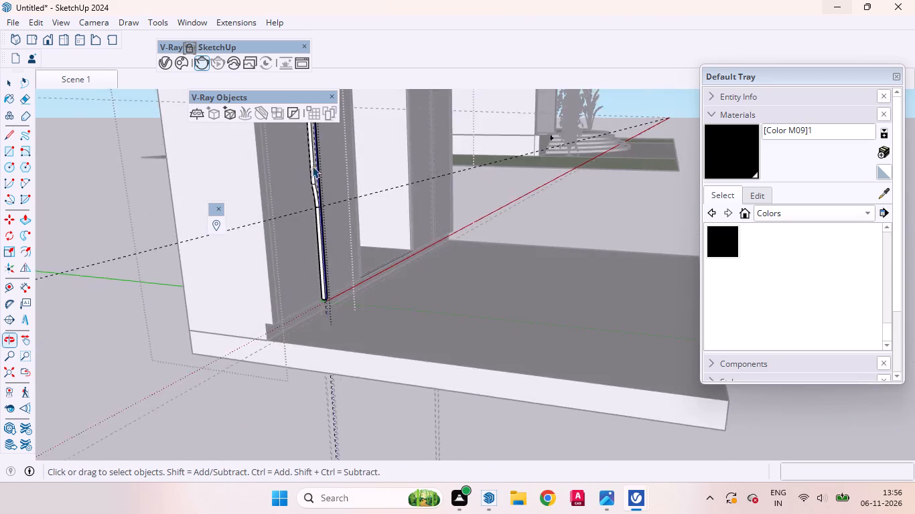
scroll(312, 166, up, 14)
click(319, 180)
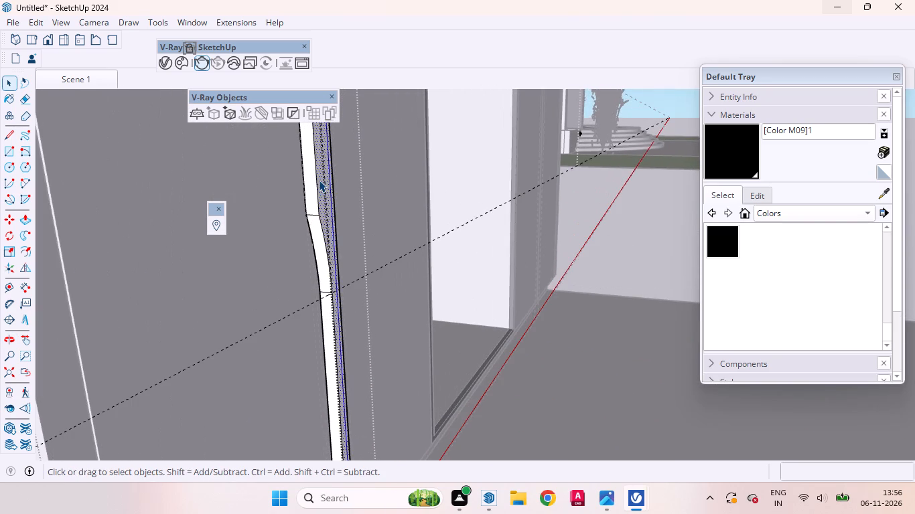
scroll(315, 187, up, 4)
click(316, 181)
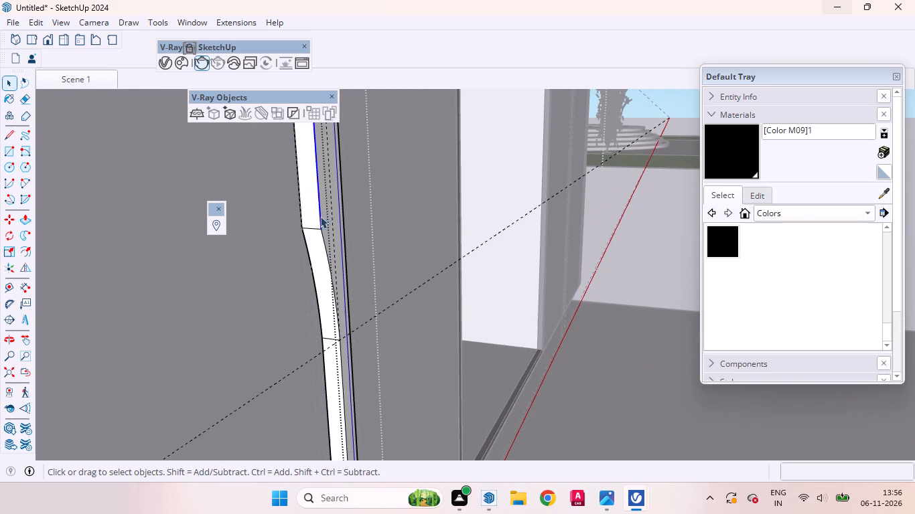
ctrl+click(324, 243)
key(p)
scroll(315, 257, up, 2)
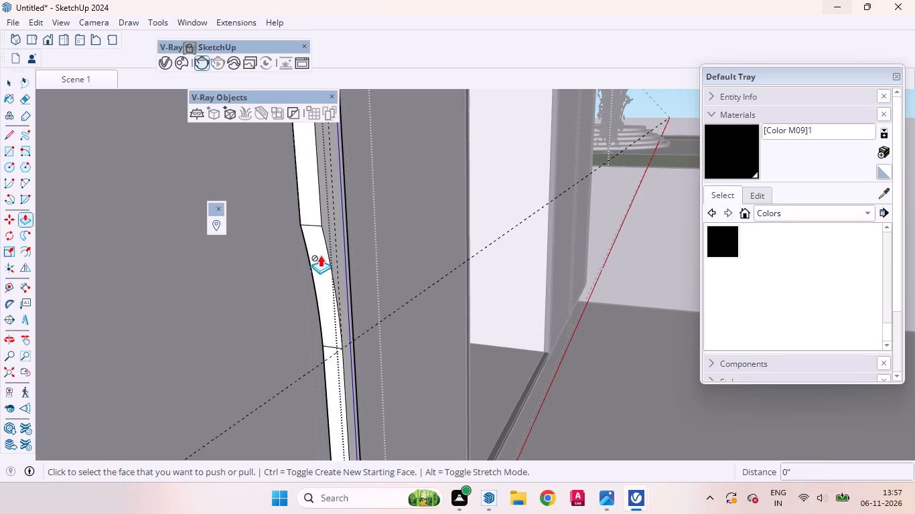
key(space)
Copy the handle's upper straight front edge and the curved edge below it 1/2" back across the side faces.
click(328, 251)
ctrl+click(320, 192)
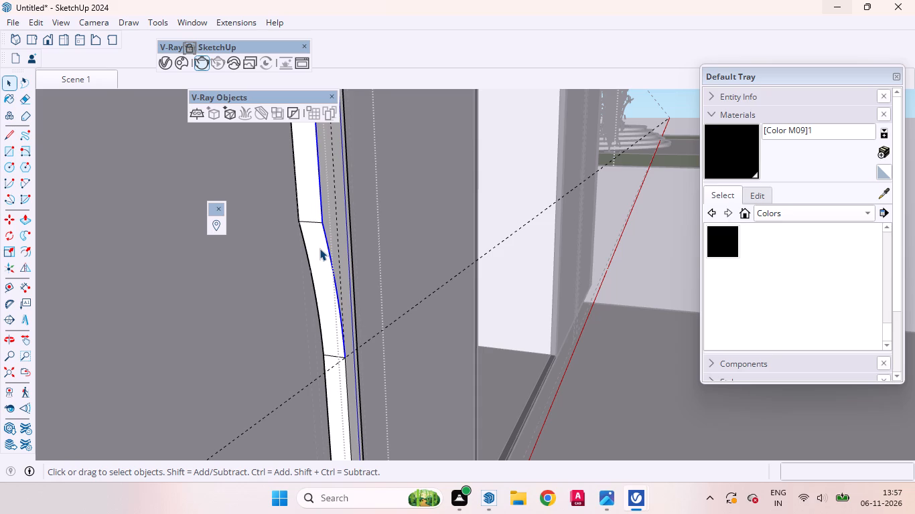
key(m)
scroll(328, 189, up, 5)
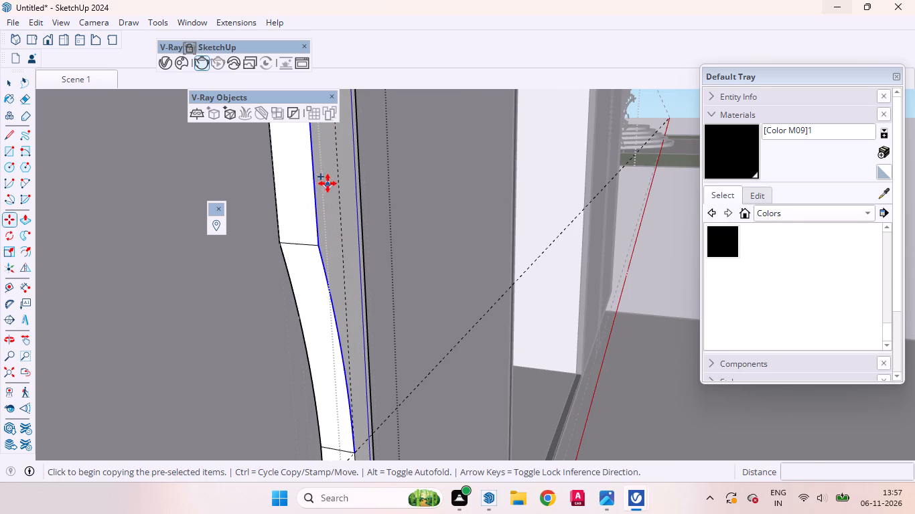
click(315, 177)
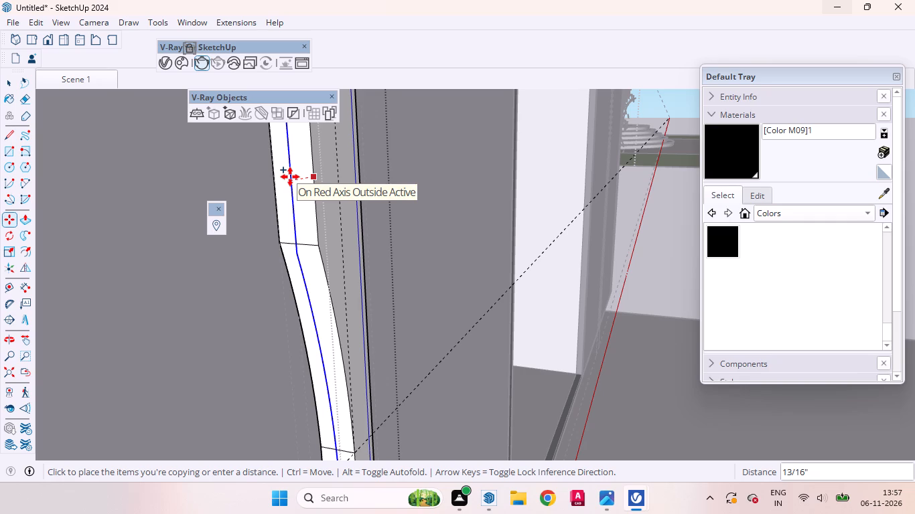
key(Right)
scroll(290, 177, up, 5)
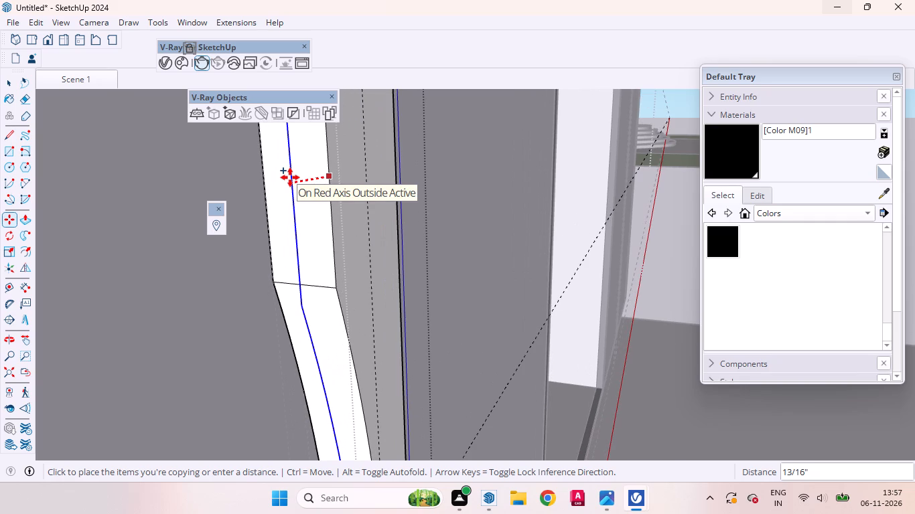
key(space)
middle_drag(338, 266, 318, 217)
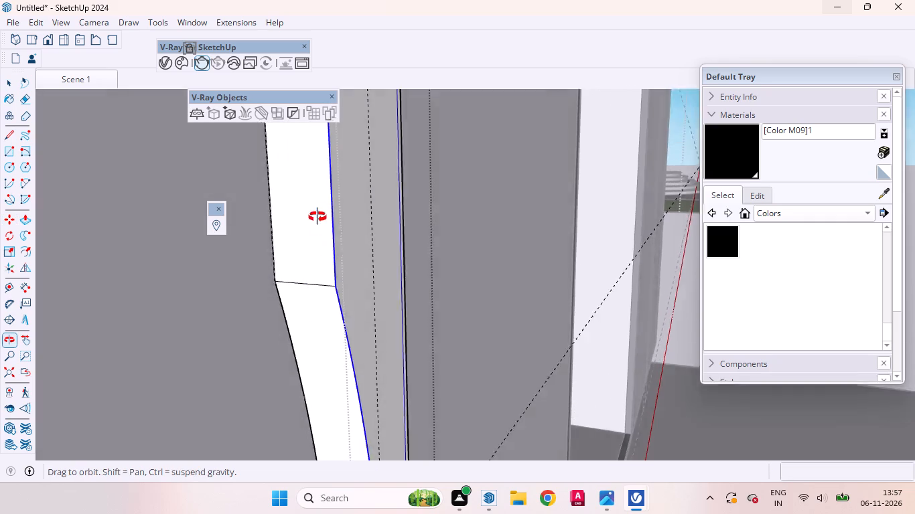
middle_drag(318, 217, 322, 178)
scroll(328, 272, up, 8)
key(m)
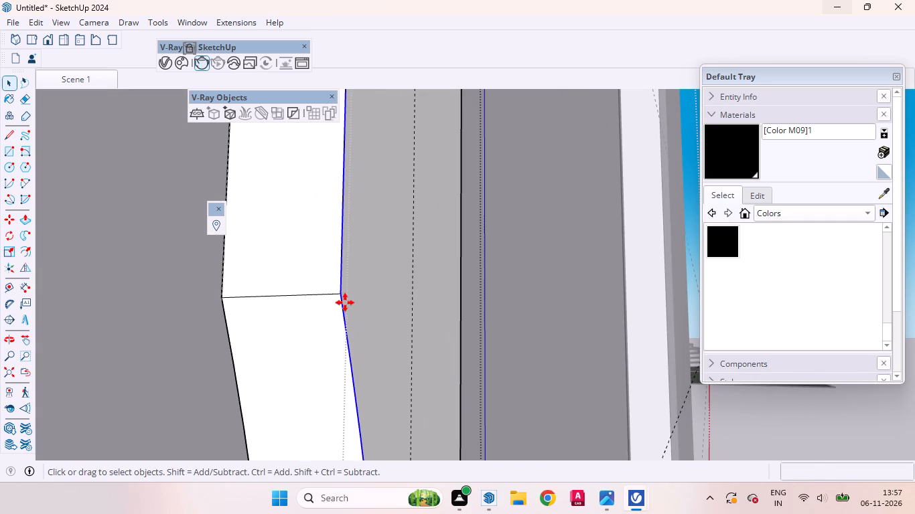
click(340, 292)
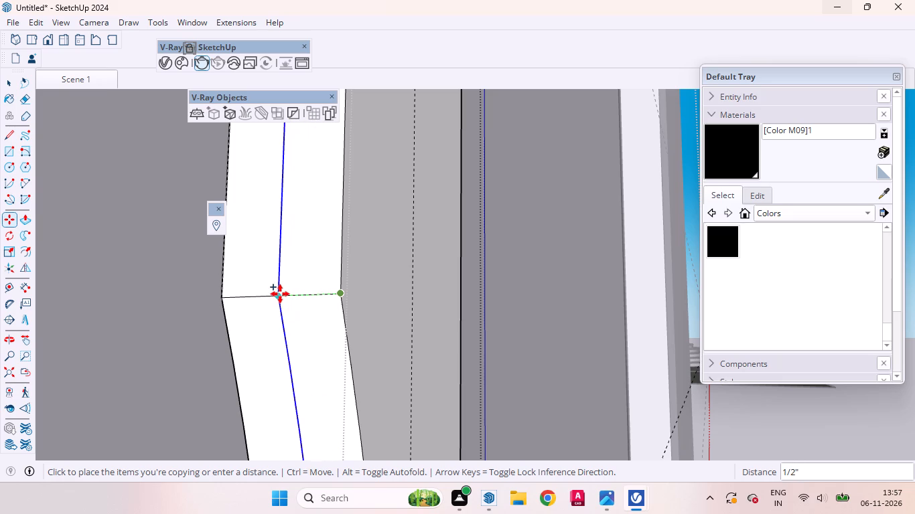
click(279, 294)
key(space)
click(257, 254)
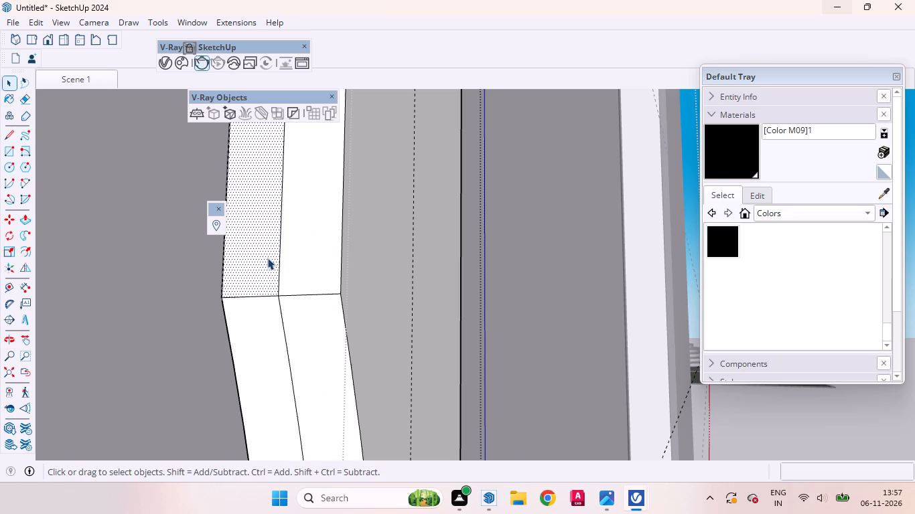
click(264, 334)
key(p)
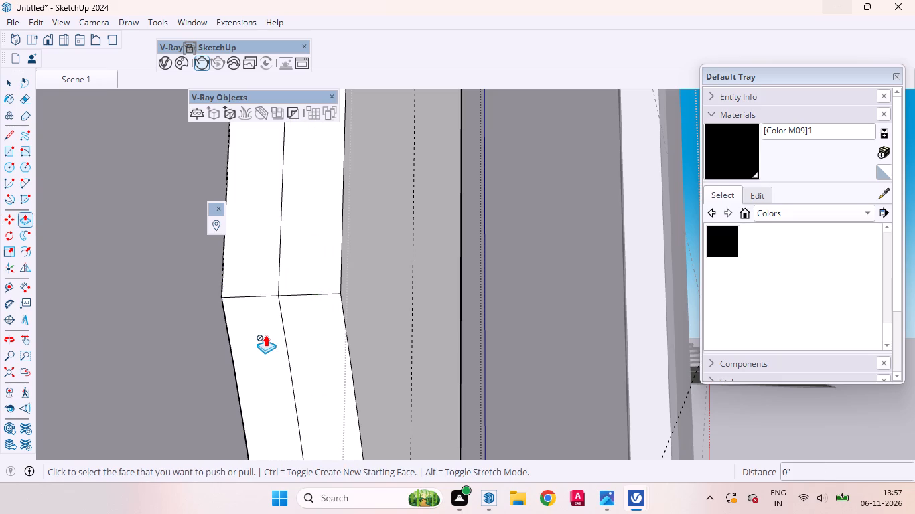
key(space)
Examine the handle's side faces from the lower end of the curve up to the top, including the lower straight face.
scroll(269, 322, down, 20)
scroll(269, 322, down, 1)
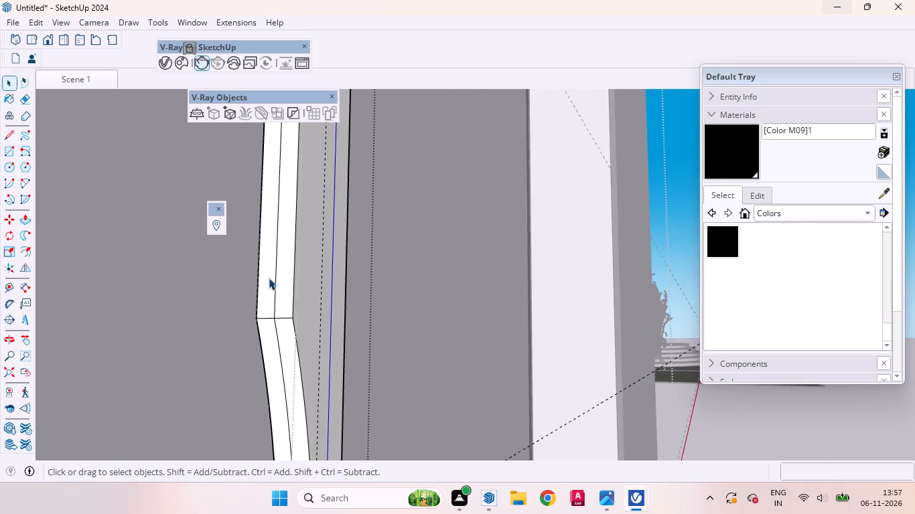
scroll(269, 278, down, 15)
scroll(272, 337, up, 20)
scroll(272, 337, up, 4)
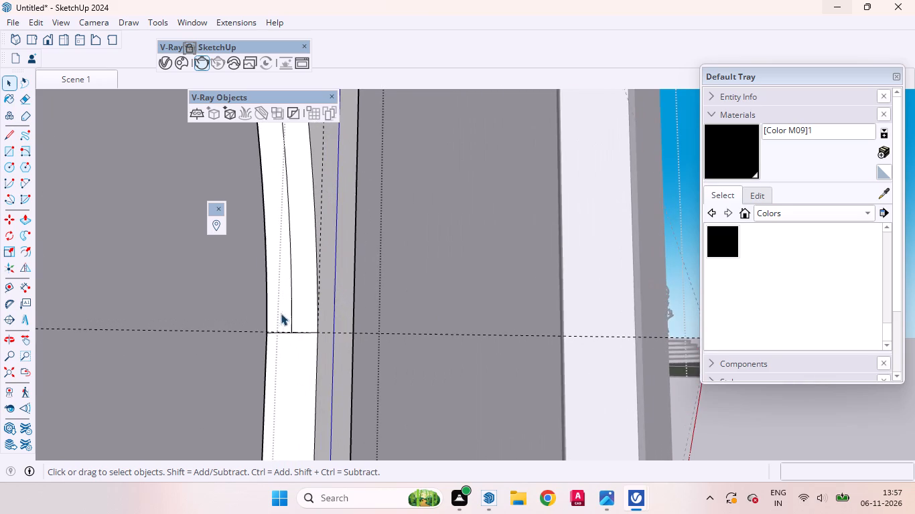
scroll(275, 363, down, 20)
scroll(275, 363, down, 4)
middle_drag(292, 296, 279, 376)
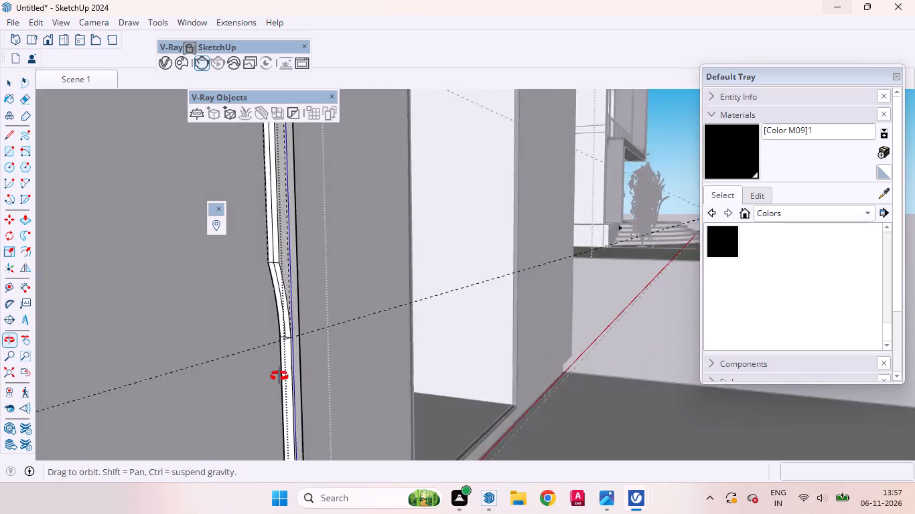
middle_drag(279, 376, 266, 390)
scroll(291, 351, up, 11)
click(281, 330)
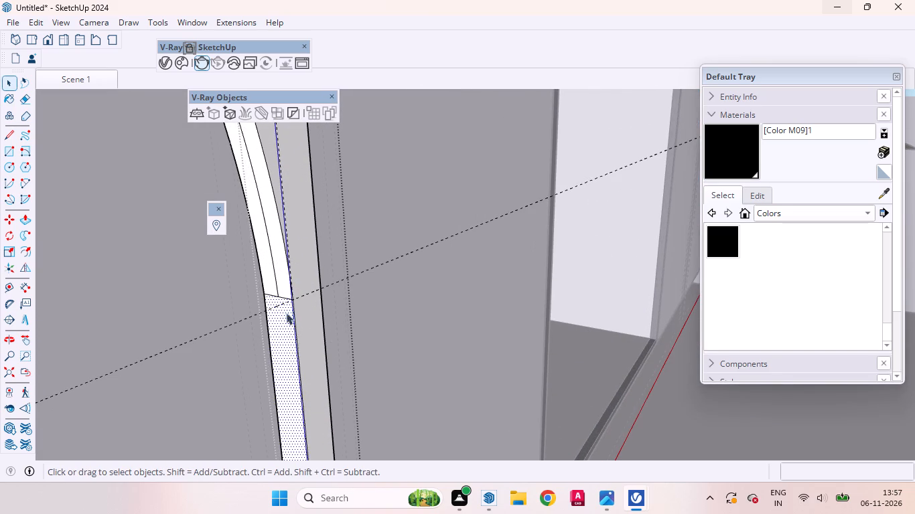
scroll(316, 283, down, 15)
scroll(310, 307, up, 1)
scroll(310, 307, down, 2)
scroll(289, 163, up, 10)
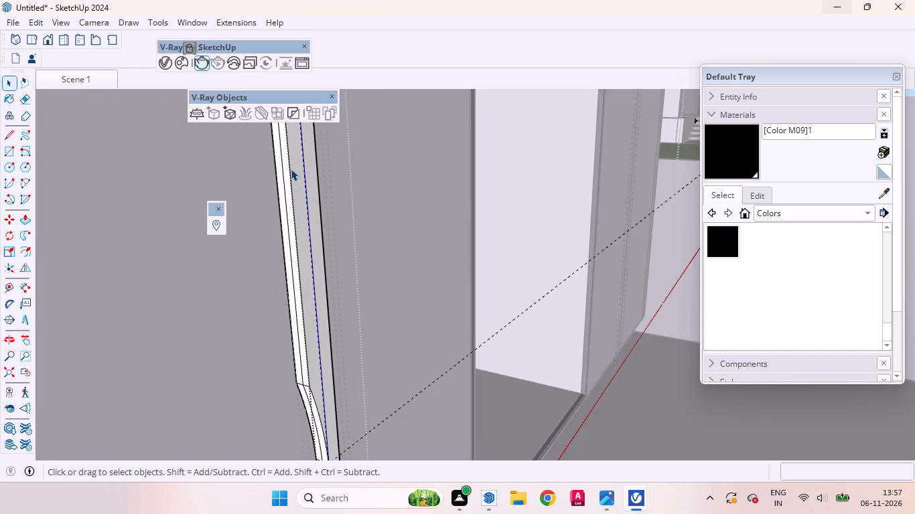
scroll(291, 172, down, 5)
middle_drag(307, 211, 407, 321)
scroll(230, 159, up, 15)
scroll(306, 178, down, 6)
middle_drag(309, 199, 307, 207)
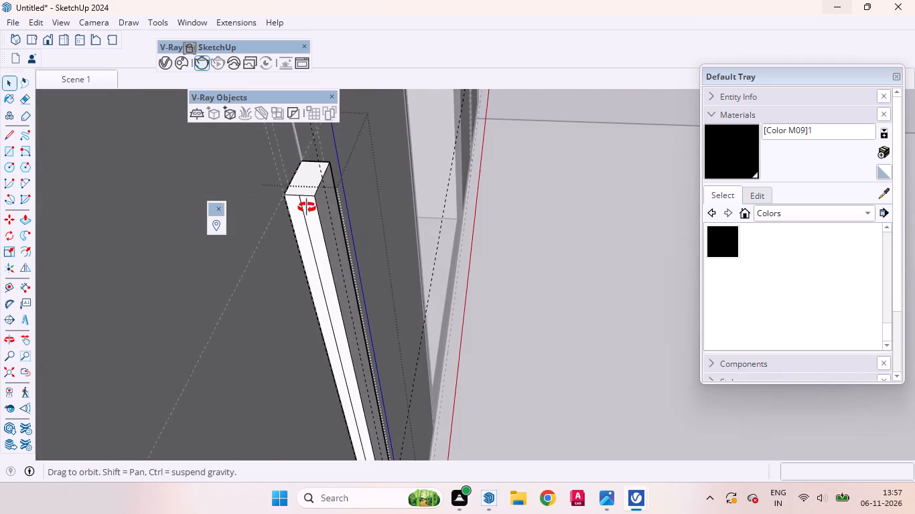
middle_drag(307, 207, 216, 251)
scroll(330, 145, up, 3)
scroll(355, 208, down, 10)
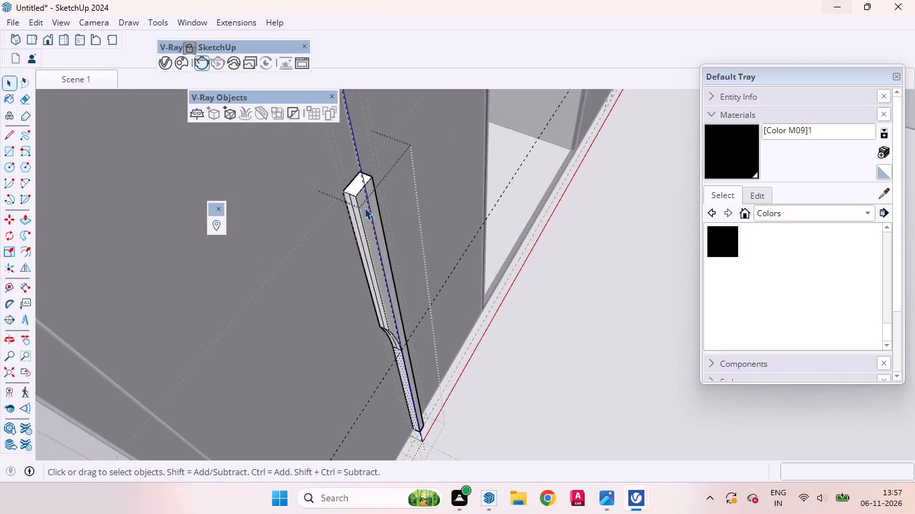
Outline a notch on the handle's top face, about 15/16" deep from the 1/2" division line and 1/2" across to the side edge.
key(l)
scroll(356, 193, up, 2)
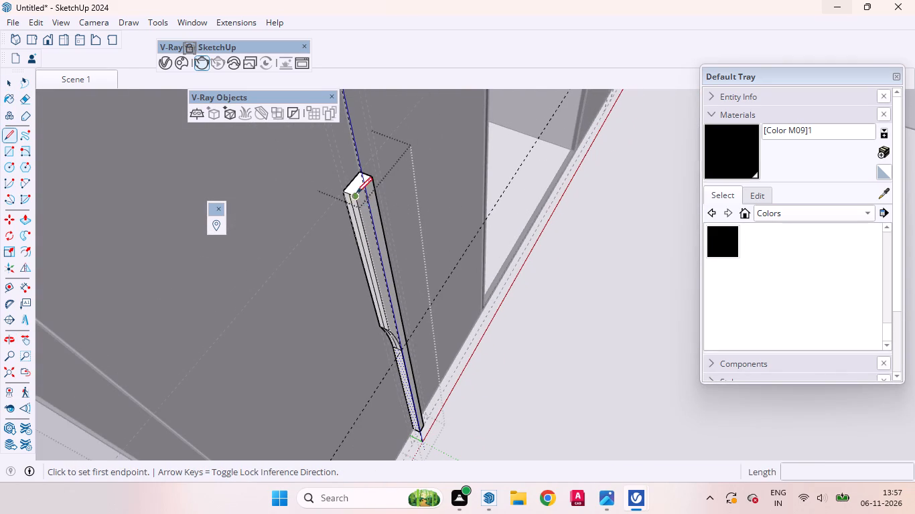
scroll(356, 193, up, 13)
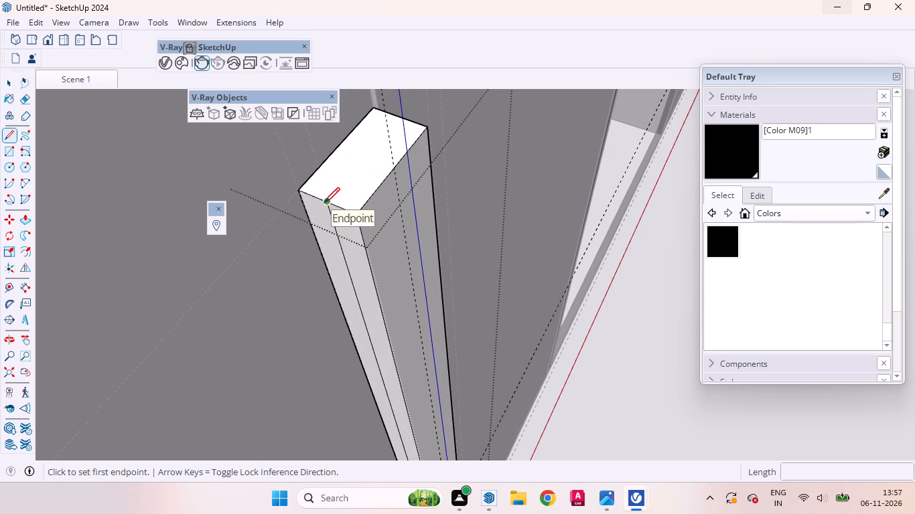
click(324, 203)
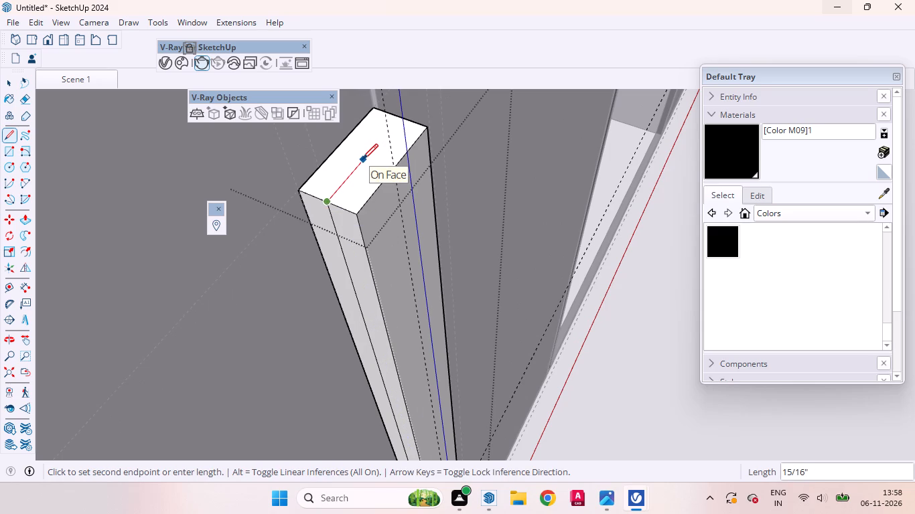
click(359, 167)
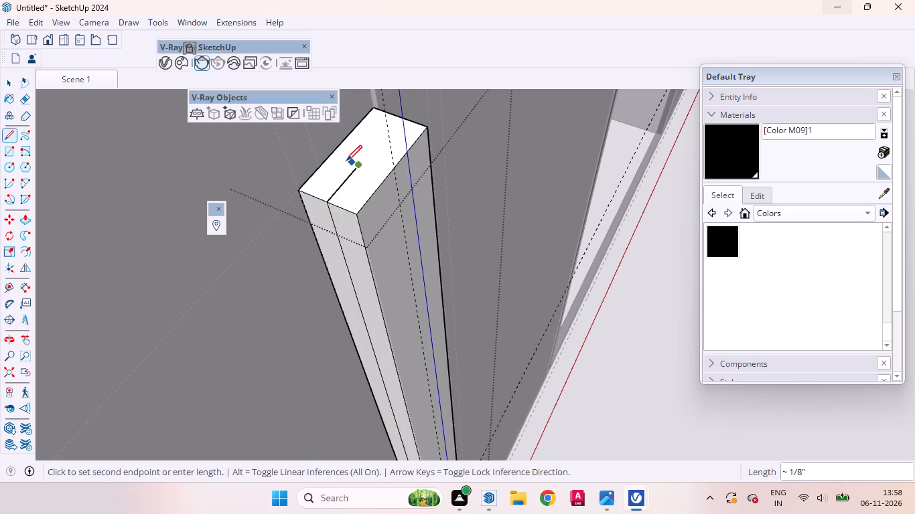
click(333, 156)
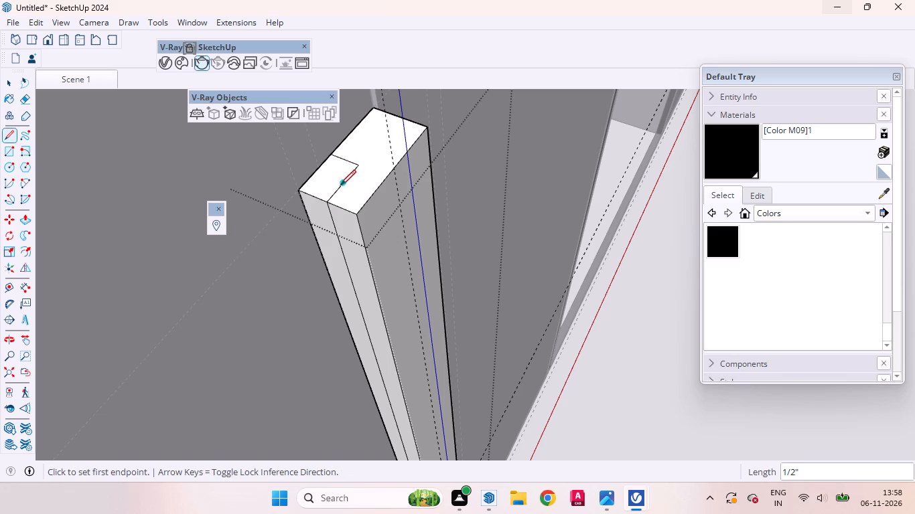
Push the notch outline down the handle about 1' 6 1/4", ending at the top of the curved transition.
key(space)
click(335, 180)
key(p)
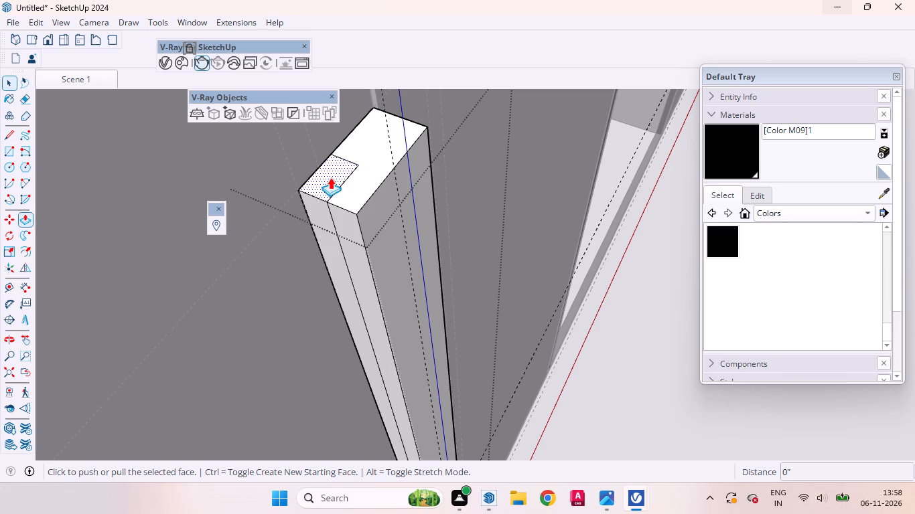
scroll(328, 176, up, 4)
click(327, 175)
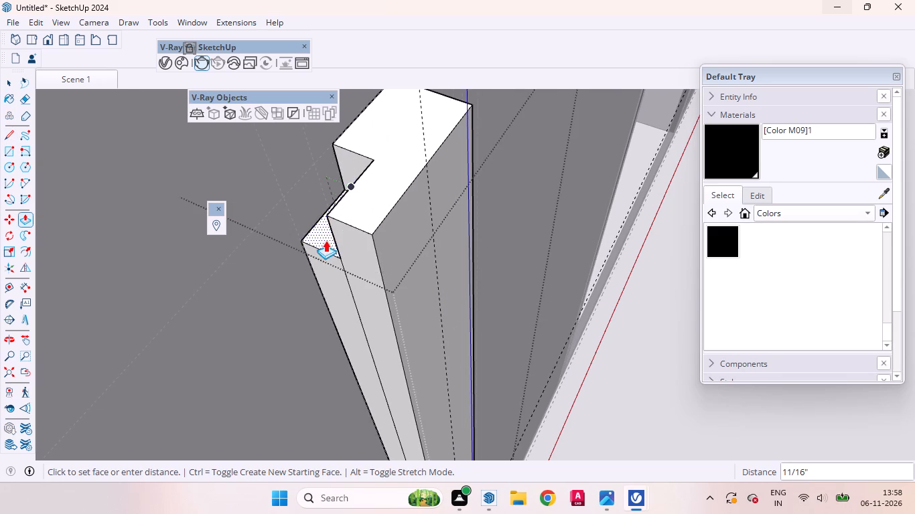
middle_drag(333, 283, 405, 165)
scroll(374, 215, down, 10)
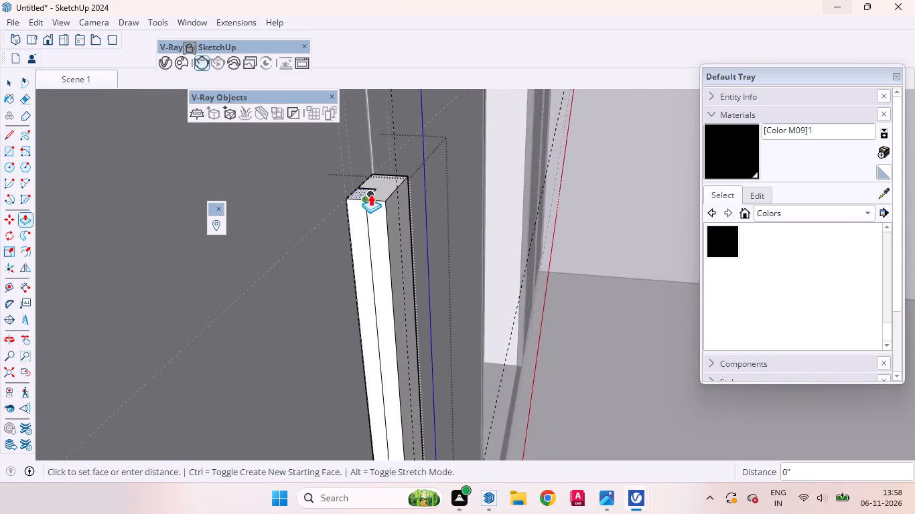
scroll(370, 194, down, 18)
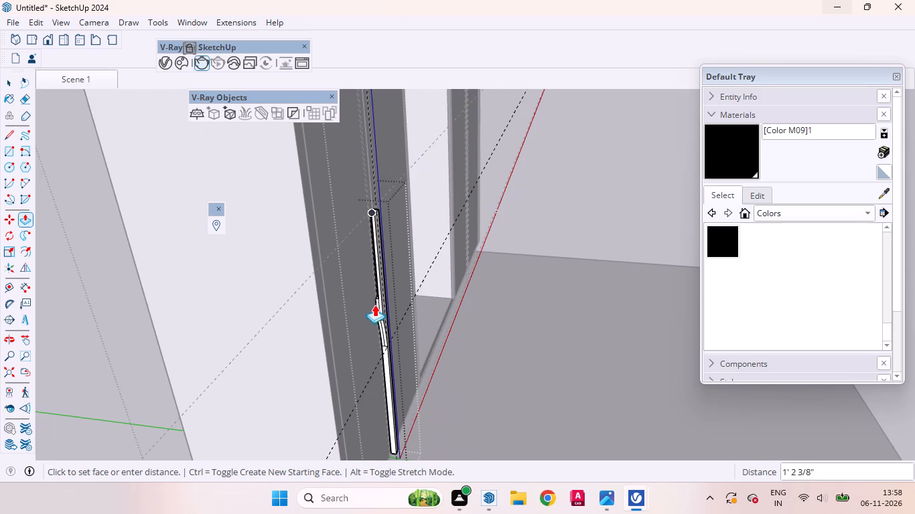
scroll(376, 317, up, 5)
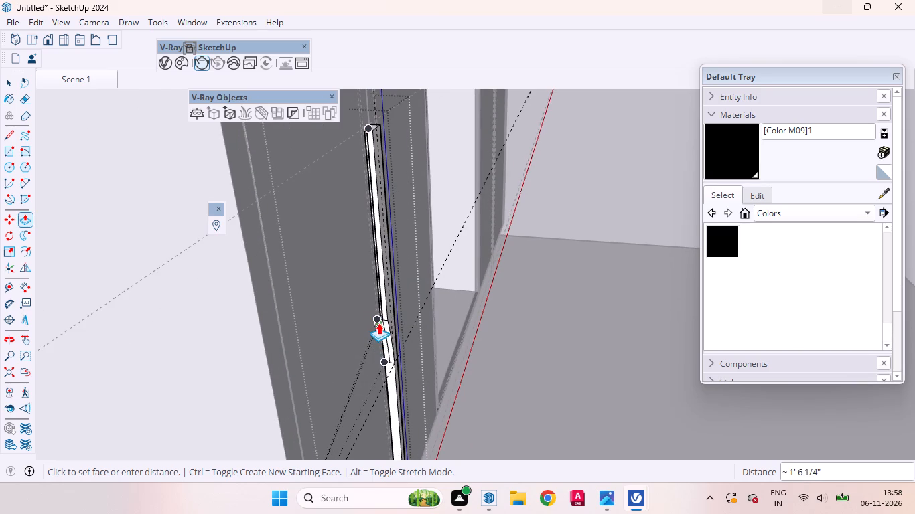
click(378, 323)
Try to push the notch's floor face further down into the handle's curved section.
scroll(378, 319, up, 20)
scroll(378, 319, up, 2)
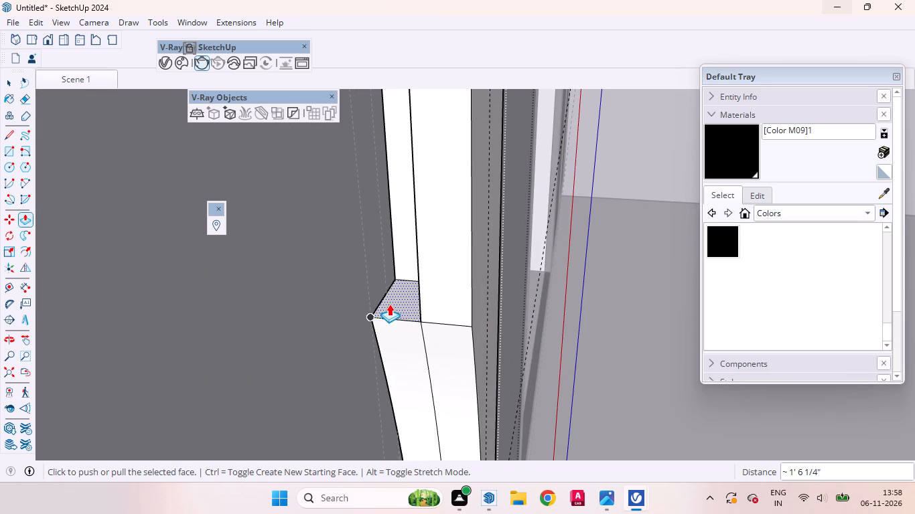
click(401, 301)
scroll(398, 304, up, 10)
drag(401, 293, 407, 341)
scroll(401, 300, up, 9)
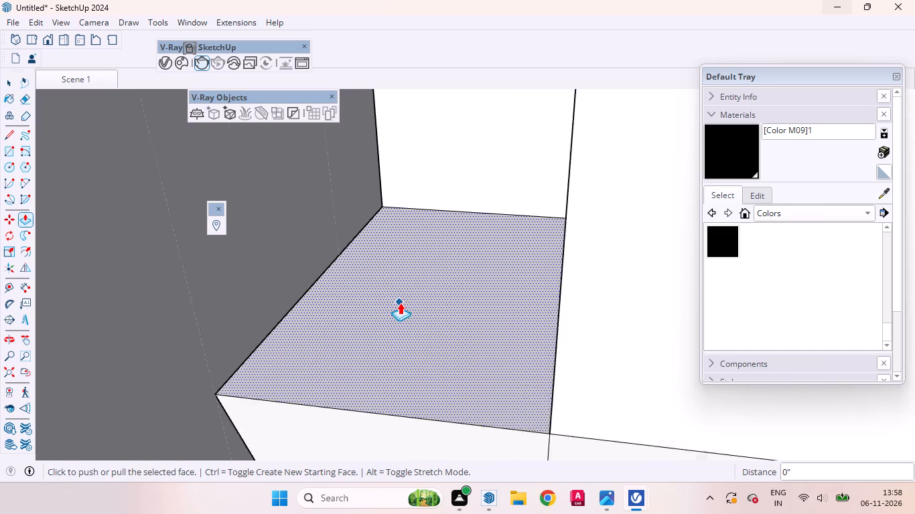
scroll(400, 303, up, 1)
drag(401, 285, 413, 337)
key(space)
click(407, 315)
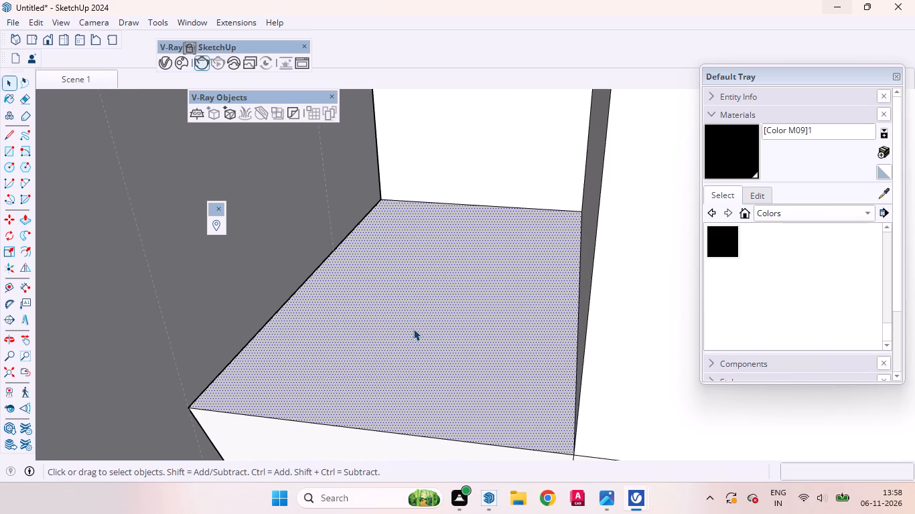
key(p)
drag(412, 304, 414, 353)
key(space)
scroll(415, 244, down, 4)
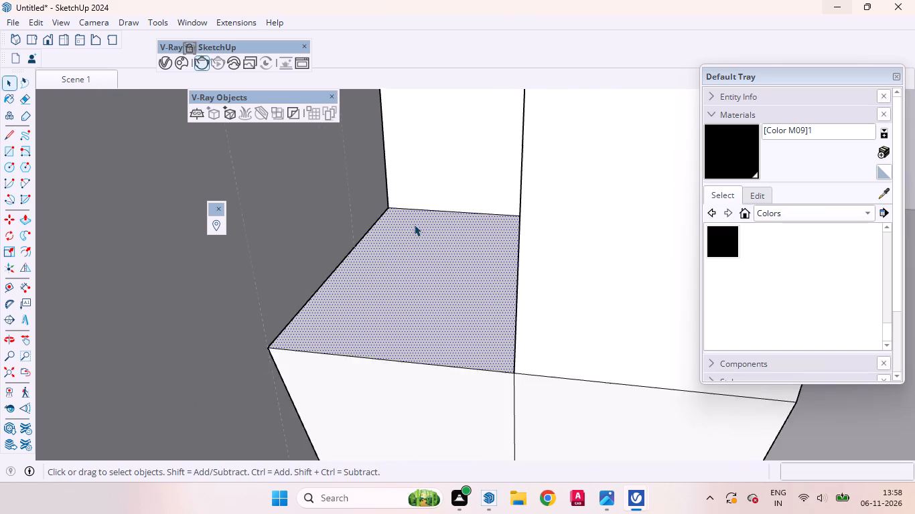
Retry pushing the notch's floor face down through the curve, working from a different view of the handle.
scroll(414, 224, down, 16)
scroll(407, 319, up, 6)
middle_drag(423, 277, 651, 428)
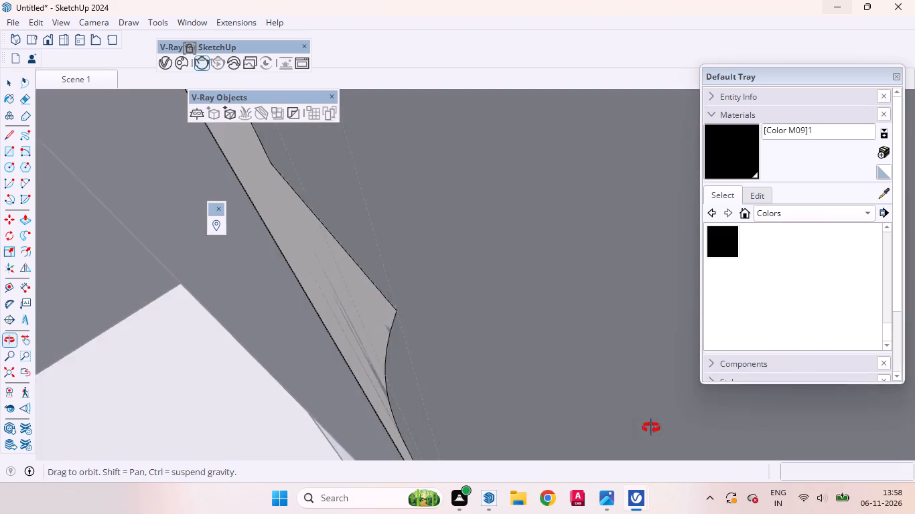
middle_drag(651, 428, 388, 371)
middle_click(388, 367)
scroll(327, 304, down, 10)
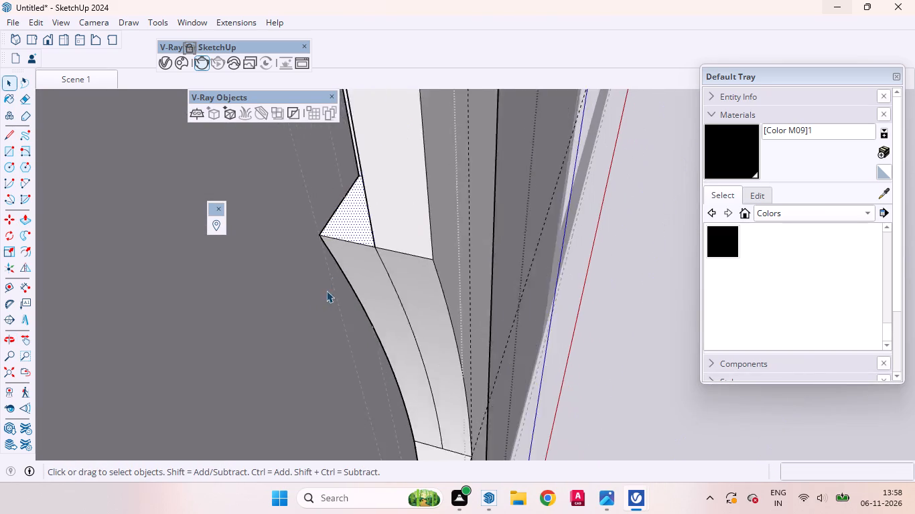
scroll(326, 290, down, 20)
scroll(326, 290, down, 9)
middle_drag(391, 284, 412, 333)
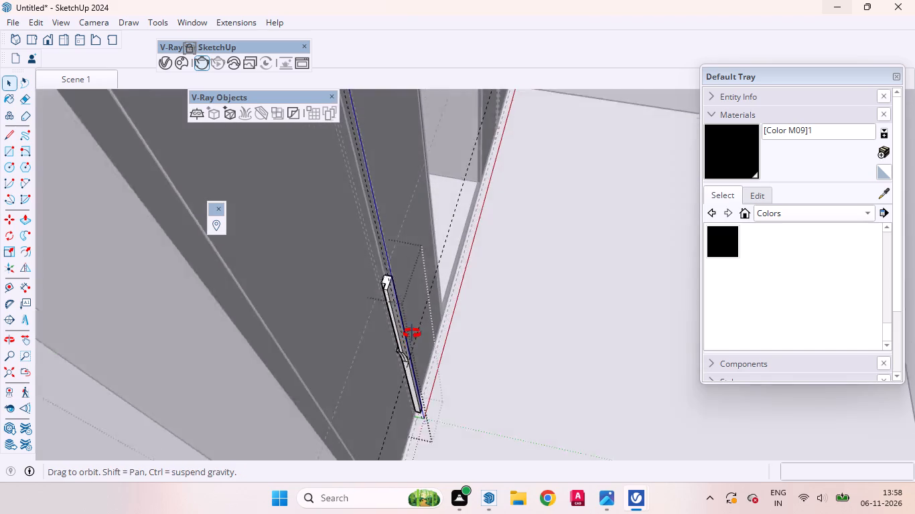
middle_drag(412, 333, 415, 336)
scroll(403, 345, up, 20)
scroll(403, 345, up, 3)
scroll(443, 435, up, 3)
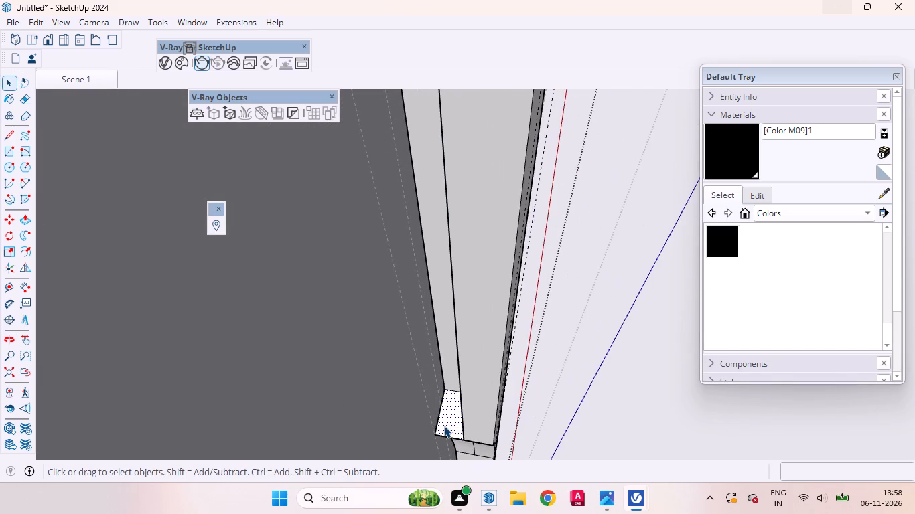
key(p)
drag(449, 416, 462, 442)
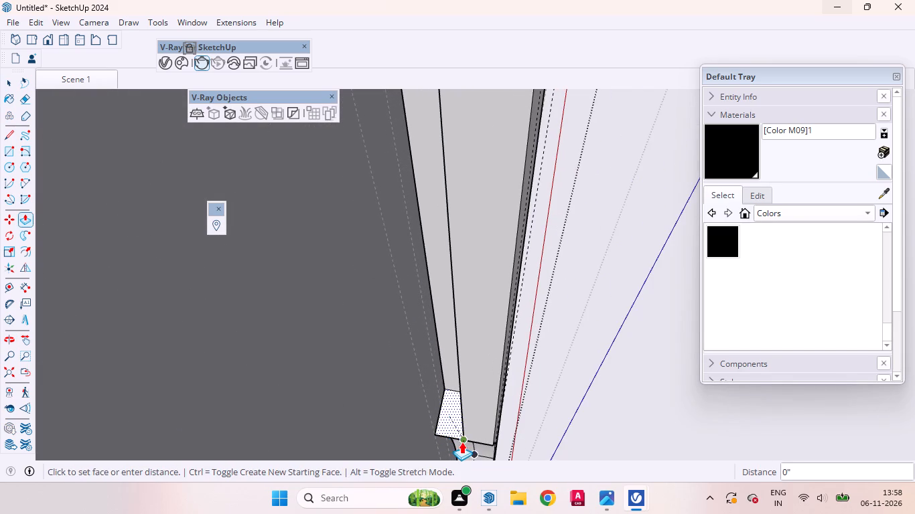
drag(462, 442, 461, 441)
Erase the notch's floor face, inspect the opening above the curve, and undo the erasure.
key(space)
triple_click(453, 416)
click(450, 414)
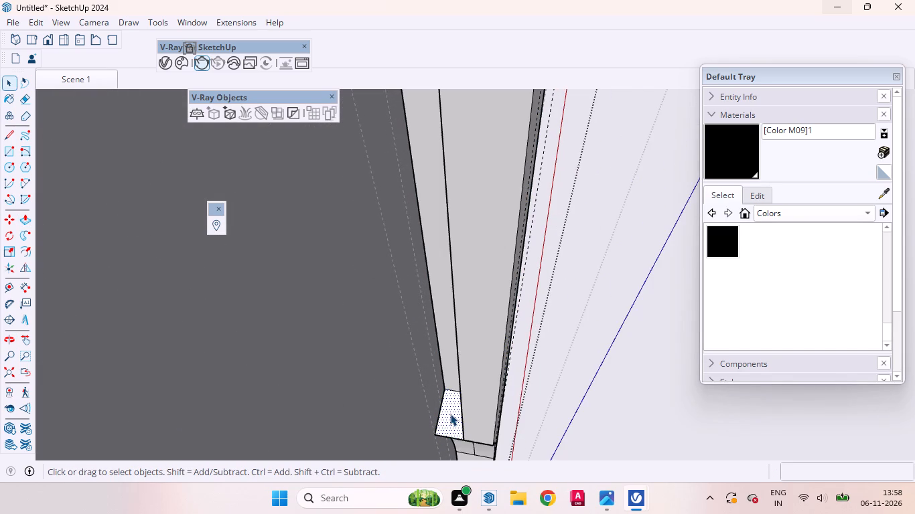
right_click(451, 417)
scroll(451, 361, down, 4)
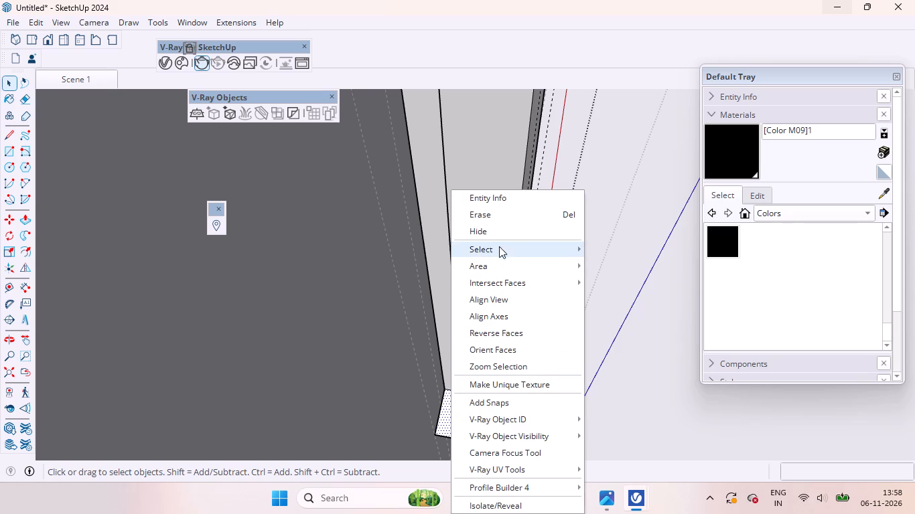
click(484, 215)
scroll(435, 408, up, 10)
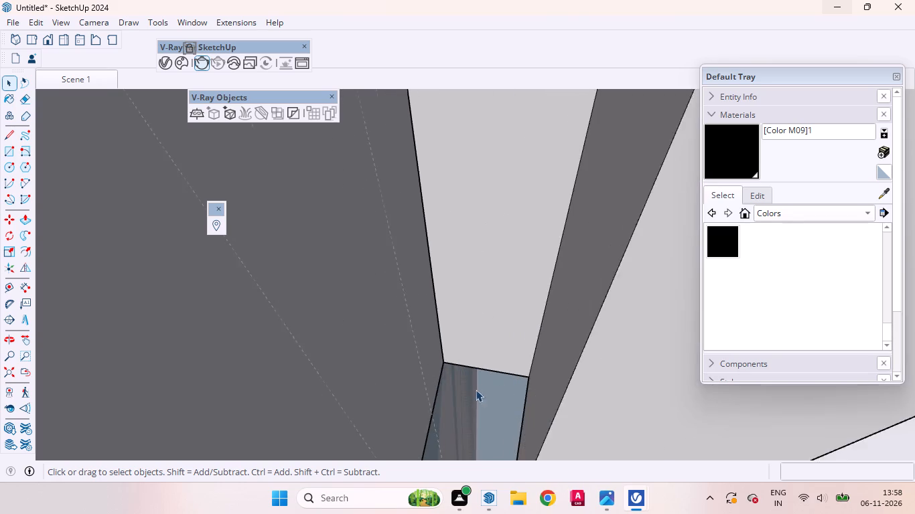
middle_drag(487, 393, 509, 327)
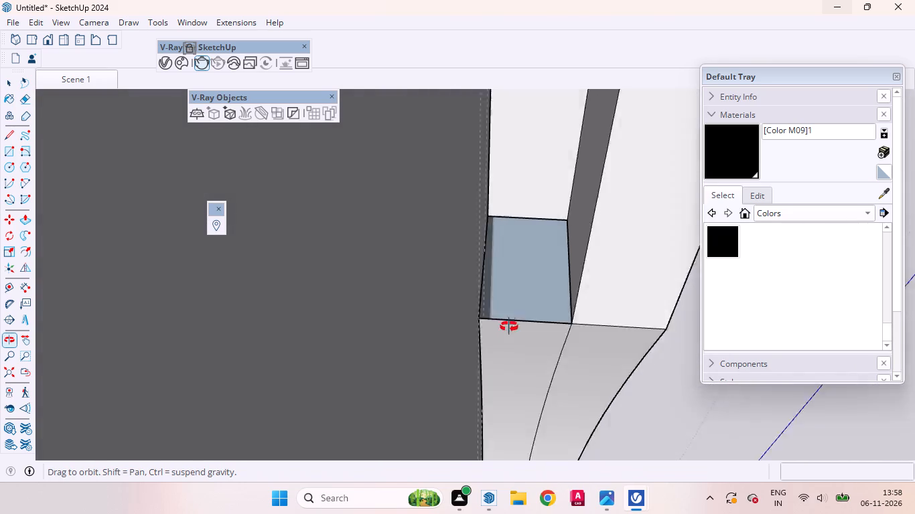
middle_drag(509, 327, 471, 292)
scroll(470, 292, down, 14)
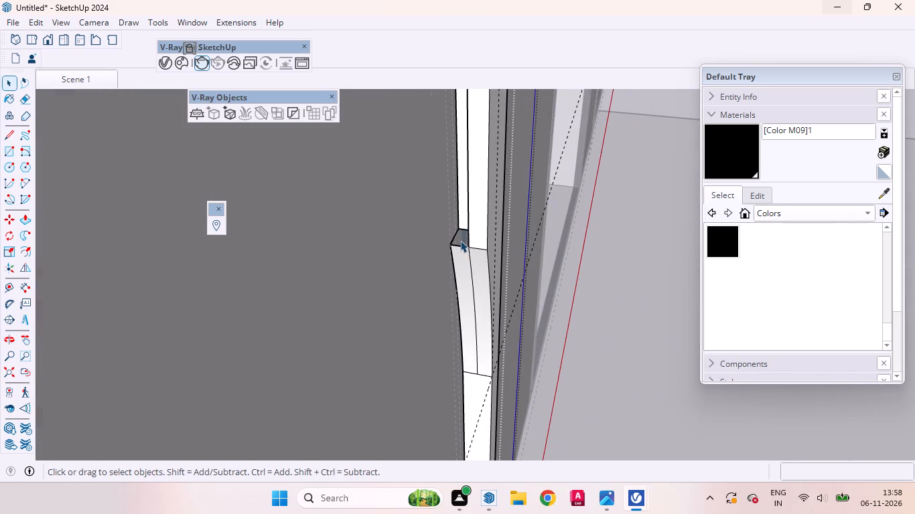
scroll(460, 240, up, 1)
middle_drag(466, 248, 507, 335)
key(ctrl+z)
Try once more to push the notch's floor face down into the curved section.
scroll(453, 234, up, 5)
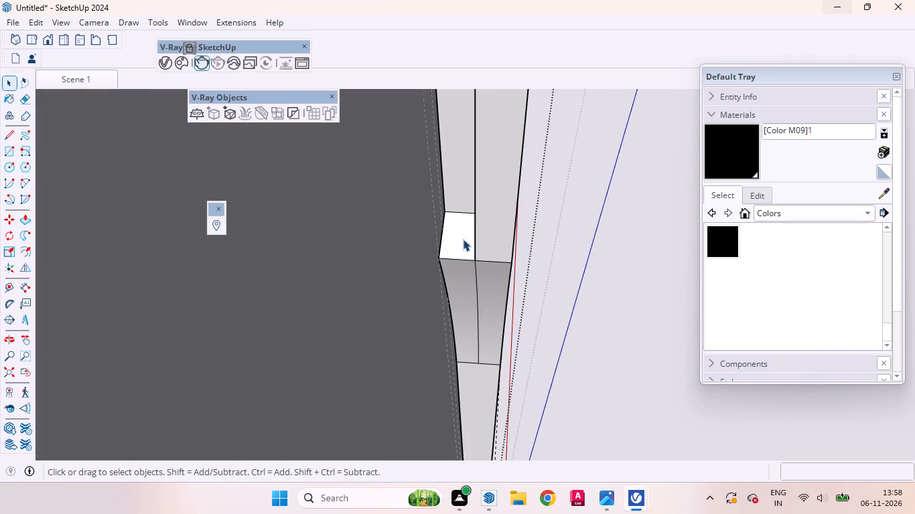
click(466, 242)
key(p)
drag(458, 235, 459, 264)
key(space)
Draw a 2' line down the lower straight face, from the curved division line's lower end to the handle's bottom edge.
scroll(466, 191, down, 11)
scroll(468, 147, up, 1)
scroll(468, 147, down, 4)
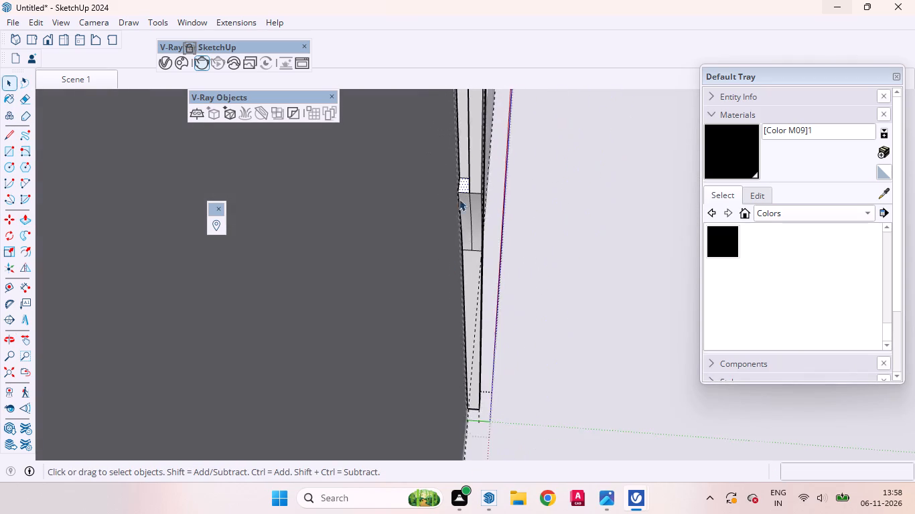
scroll(460, 287, up, 5)
scroll(460, 289, down, 1)
middle_drag(467, 294, 463, 250)
click(476, 246)
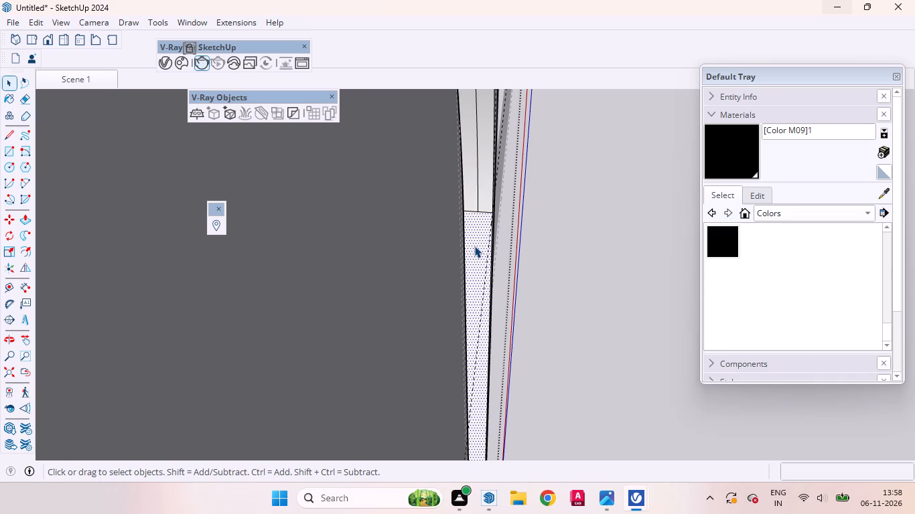
key(l)
click(479, 211)
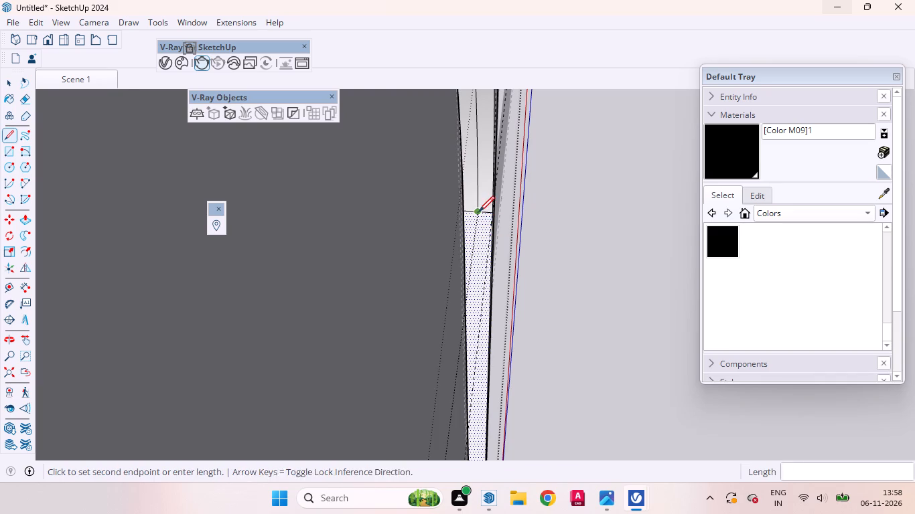
scroll(482, 245, down, 13)
scroll(478, 305, up, 9)
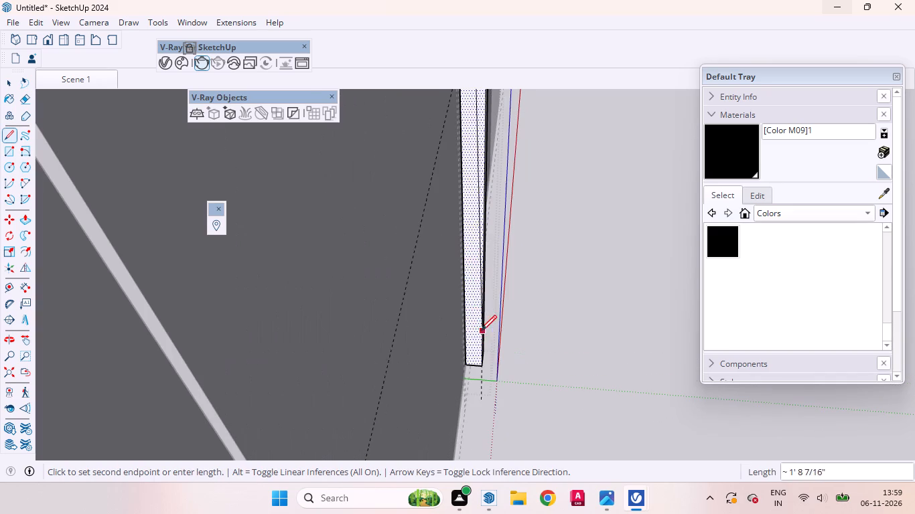
click(474, 364)
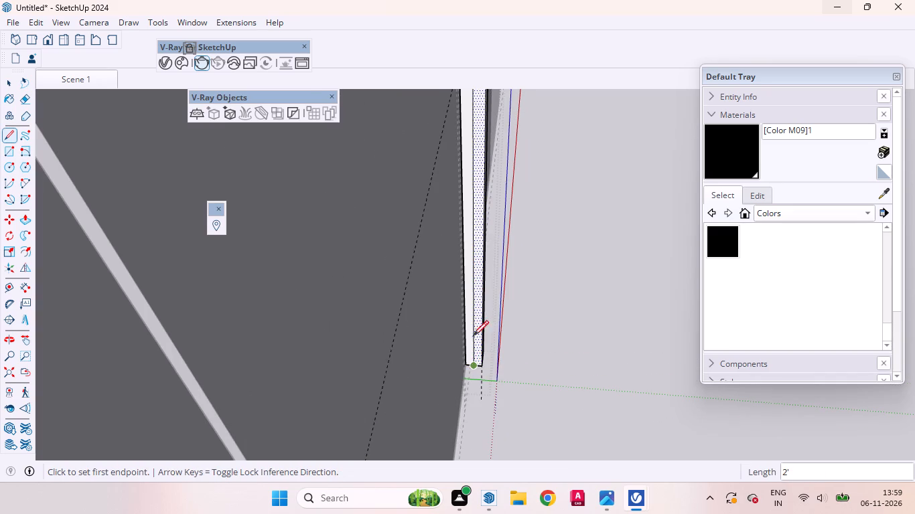
Push the lower face's strip on the notch side 3/16" into the handle, level with the upper notch's back face.
key(space)
click(469, 318)
middle_drag(471, 317, 481, 398)
scroll(473, 234, down, 5)
scroll(468, 197, up, 4)
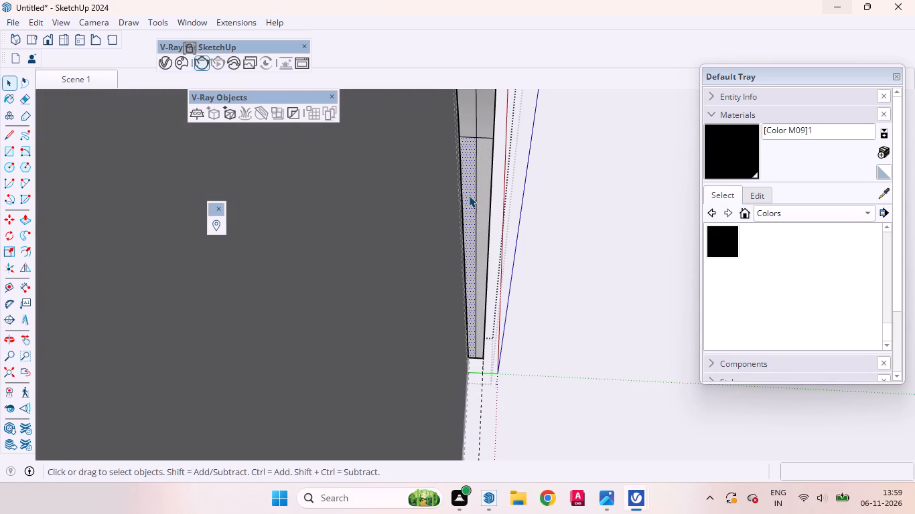
key(p)
click(469, 194)
middle_drag(470, 183, 472, 240)
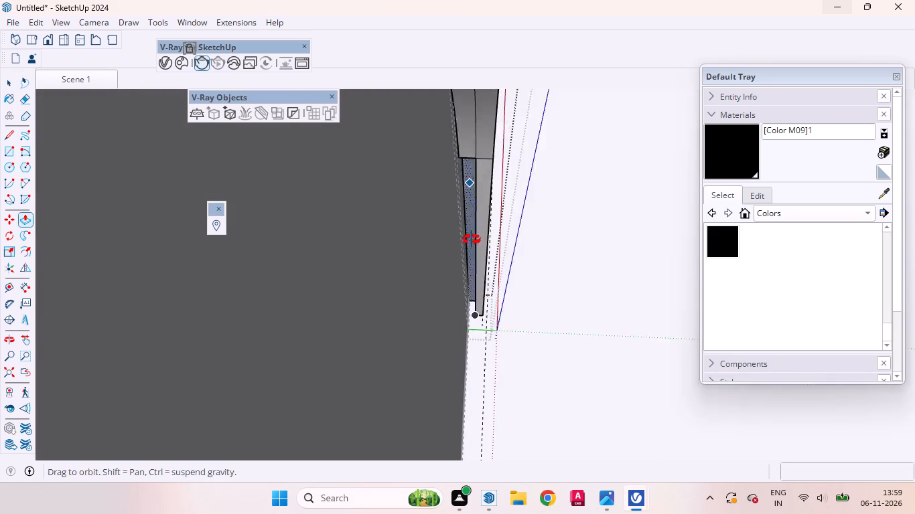
middle_drag(472, 240, 470, 254)
scroll(468, 249, down, 3)
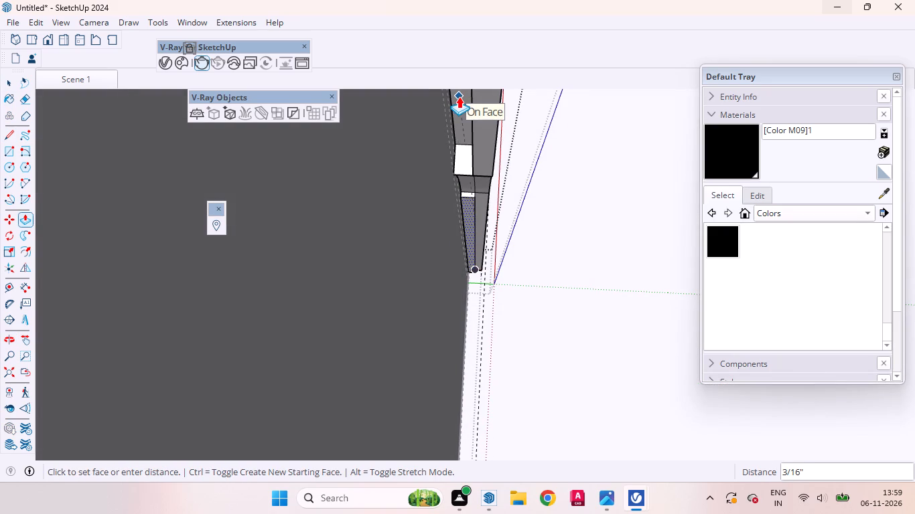
click(459, 96)
scroll(474, 256, down, 1)
middle_drag(473, 253, 402, 135)
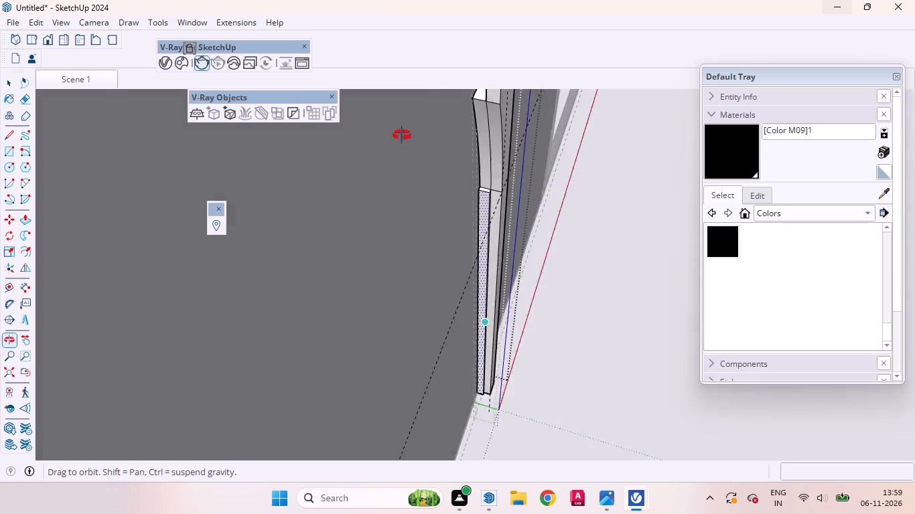
middle_drag(402, 135, 397, 129)
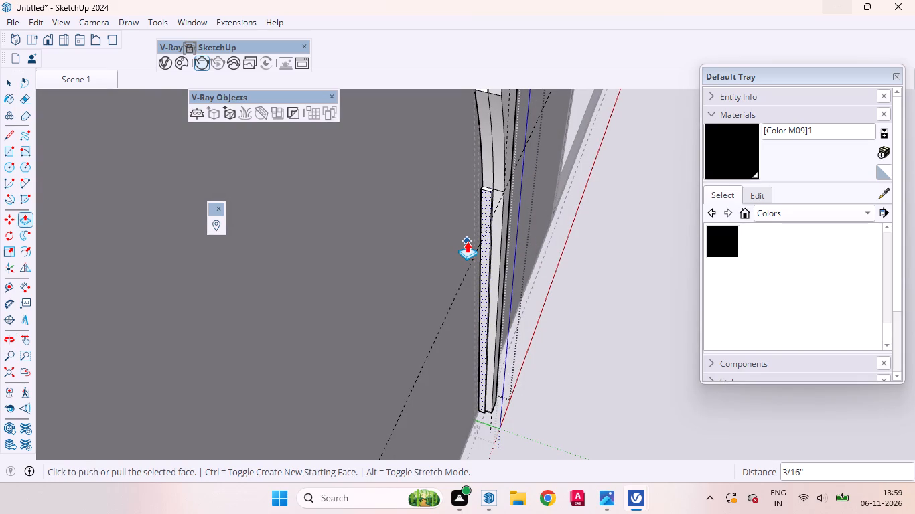
Undo the 3/16" push of the lower straight face's strip.
key(ctrl+z)
Examine the handle's notch floor, curved section and lower straight face from several angles, selecting the curved strip on the notch side.
scroll(486, 205, up, 2)
scroll(490, 253, down, 9)
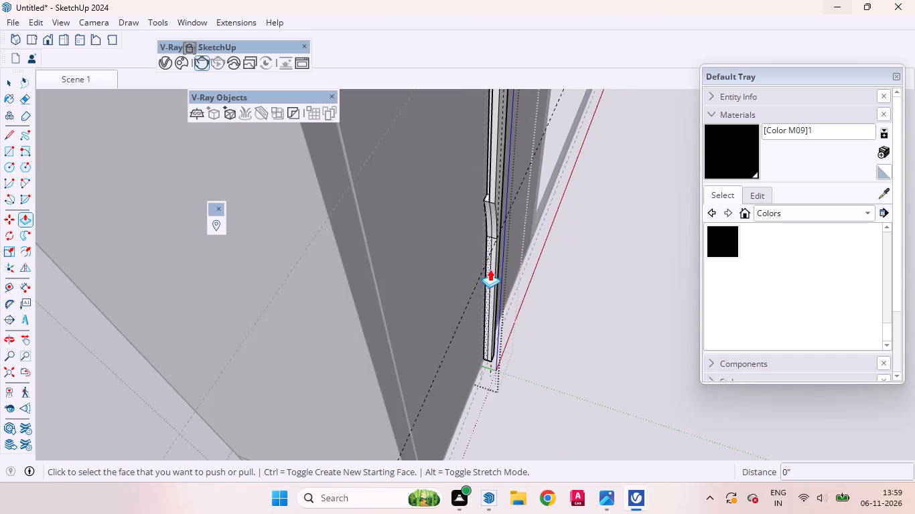
scroll(489, 205, up, 9)
key(space)
scroll(481, 190, up, 10)
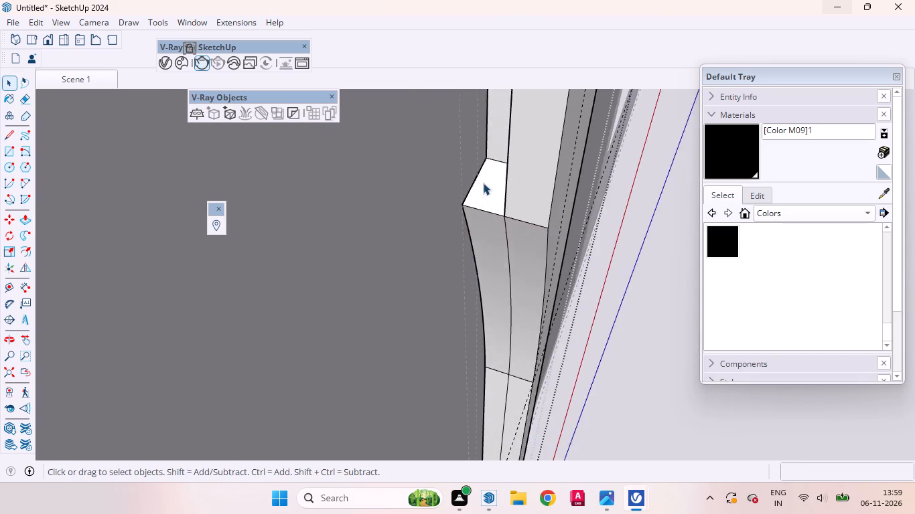
scroll(482, 187, down, 18)
middle_drag(496, 228, 371, 133)
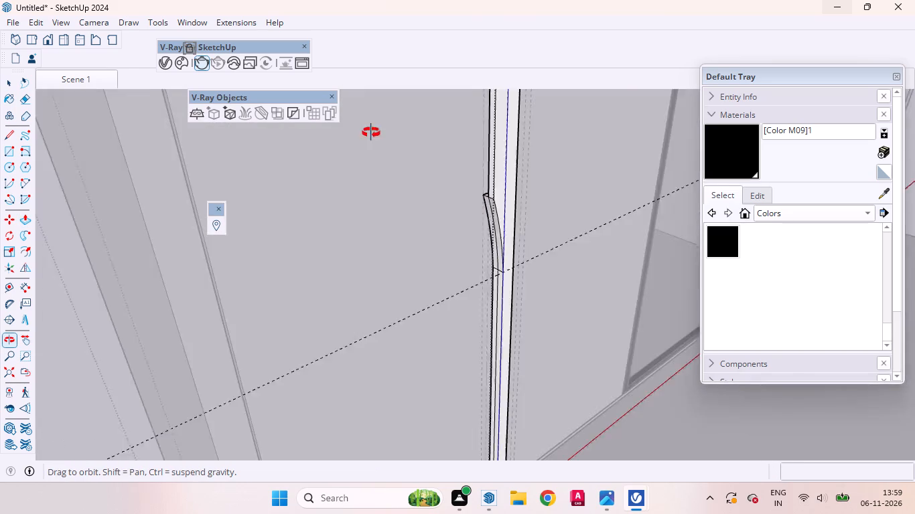
middle_drag(371, 133, 491, 112)
scroll(472, 233, up, 4)
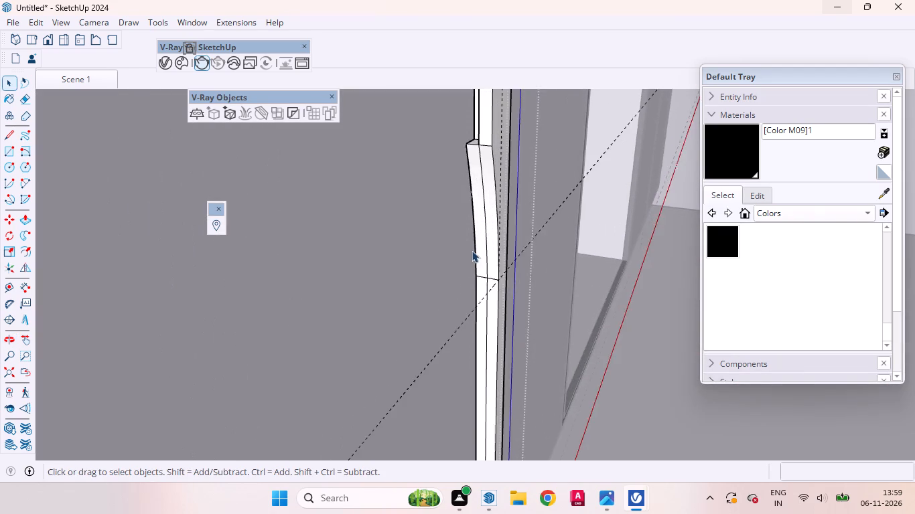
scroll(472, 250, up, 5)
click(481, 148)
middle_drag(480, 165, 529, 331)
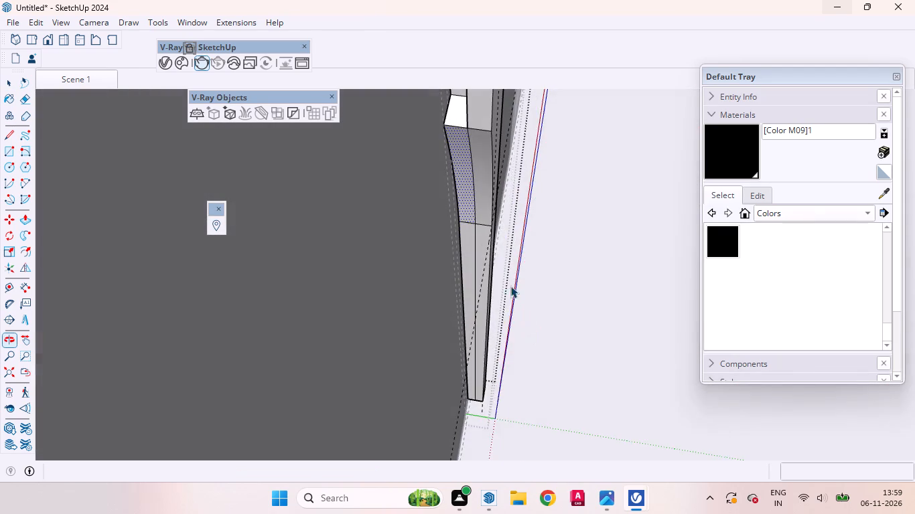
scroll(459, 193, down, 9)
middle_drag(466, 199, 317, 110)
scroll(317, 110, up, 1)
scroll(319, 111, down, 5)
scroll(469, 102, up, 8)
middle_drag(490, 110, 500, 183)
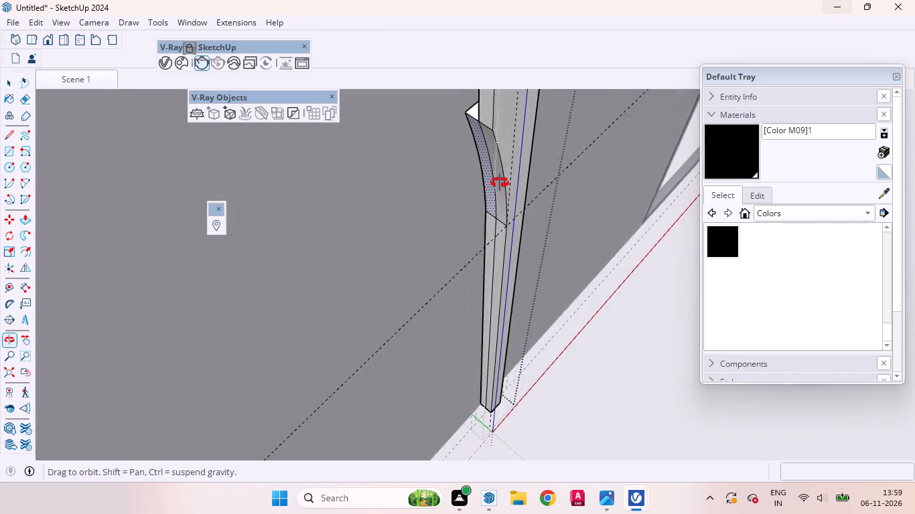
middle_drag(500, 183, 482, 71)
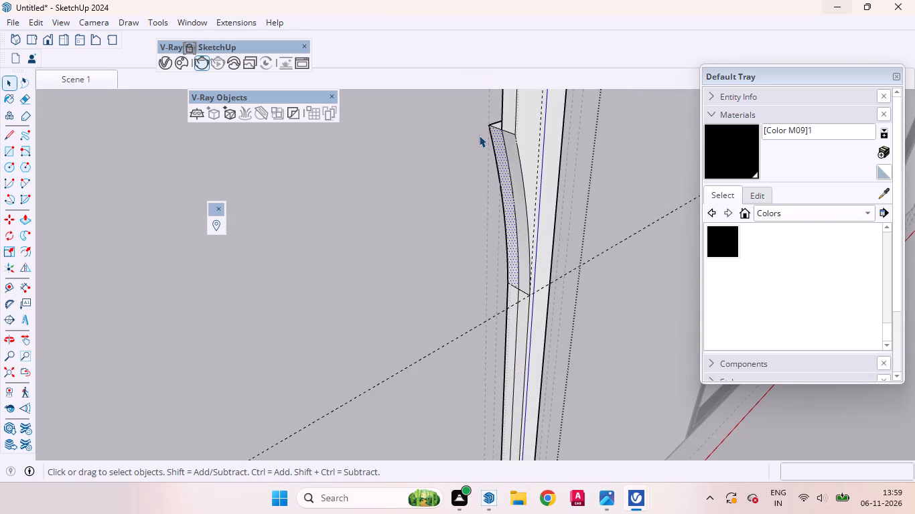
scroll(462, 211, down, 10)
middle_drag(482, 243, 389, 186)
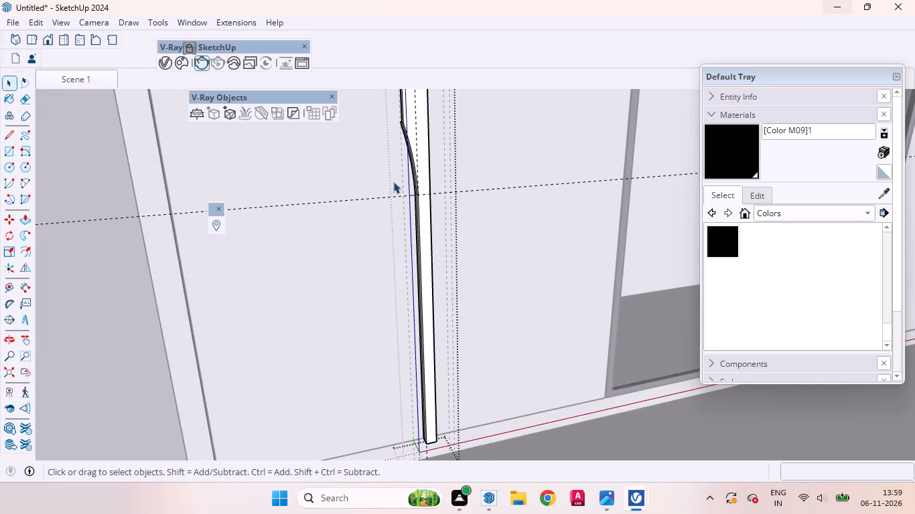
scroll(417, 191, up, 4)
scroll(421, 228, down, 7)
scroll(421, 284, up, 1)
scroll(421, 284, down, 5)
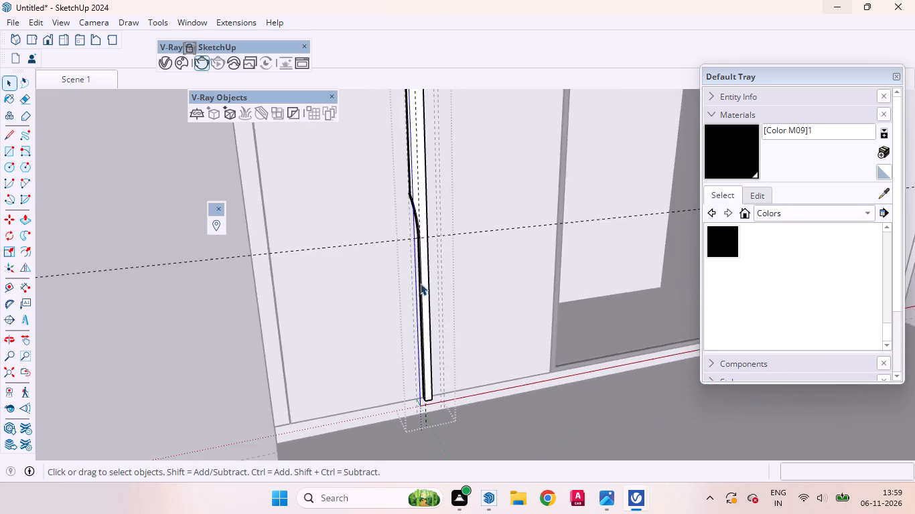
Draw a 1" line across the handle's top face from the centre guide, and a 3/16" line joining the notch's inner corner to it.
scroll(420, 283, down, 3)
scroll(420, 112, up, 20)
scroll(420, 112, up, 4)
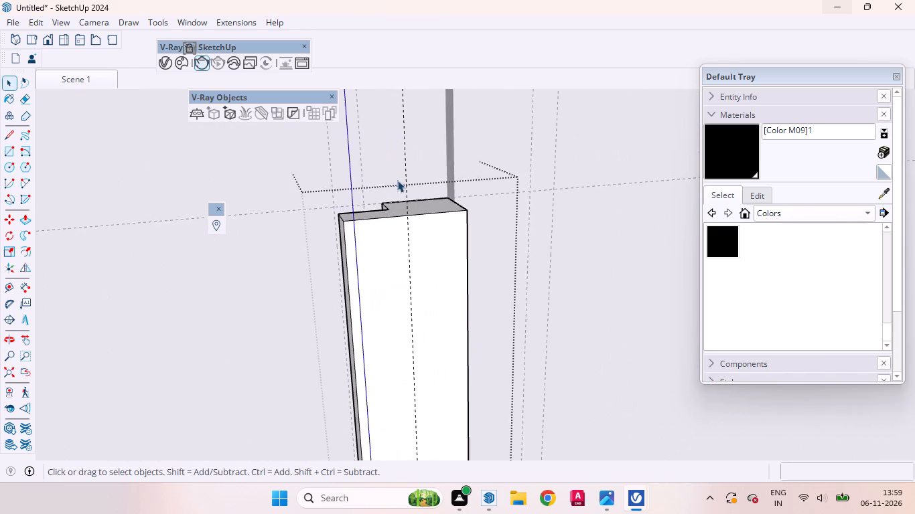
scroll(397, 180, up, 2)
middle_drag(399, 189, 378, 269)
scroll(399, 180, up, 9)
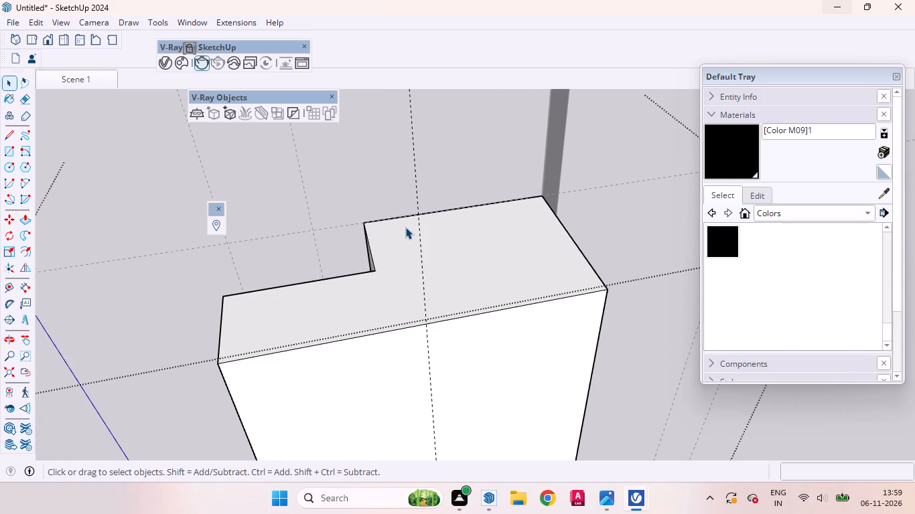
key(l)
drag(427, 321, 423, 307)
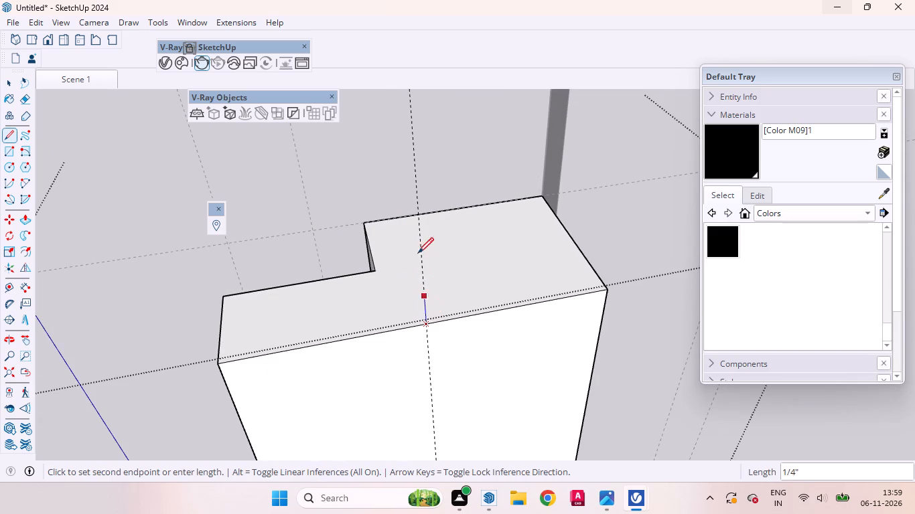
click(395, 219)
drag(376, 268, 382, 266)
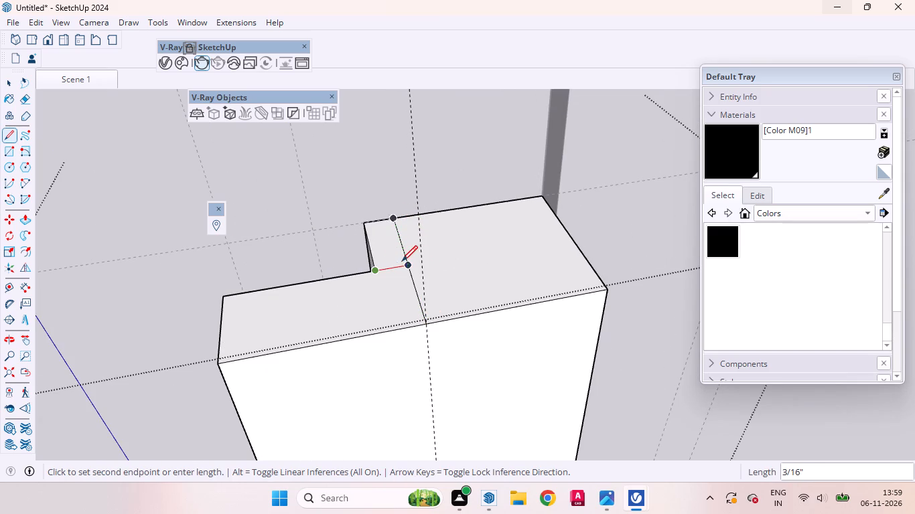
click(407, 265)
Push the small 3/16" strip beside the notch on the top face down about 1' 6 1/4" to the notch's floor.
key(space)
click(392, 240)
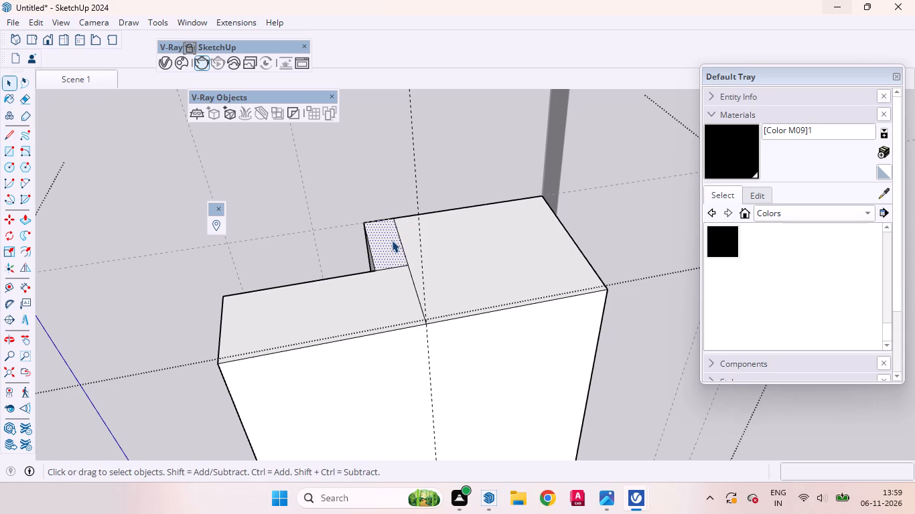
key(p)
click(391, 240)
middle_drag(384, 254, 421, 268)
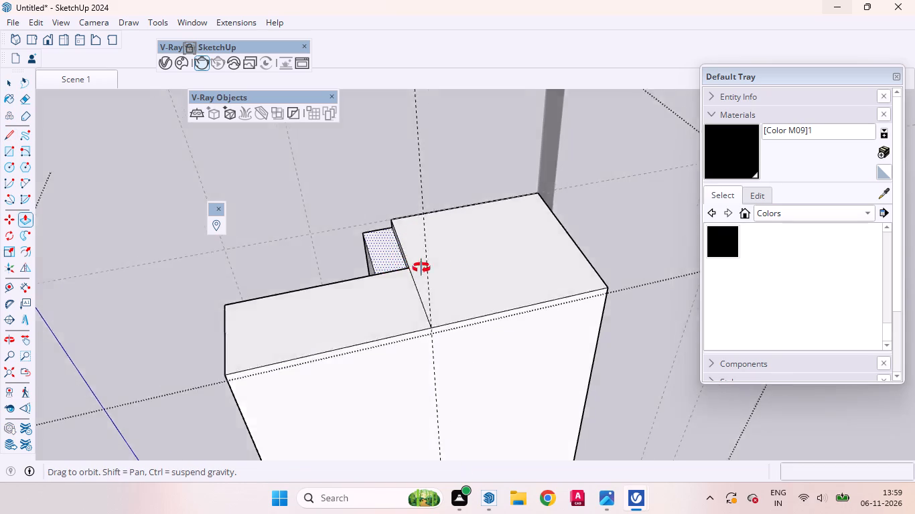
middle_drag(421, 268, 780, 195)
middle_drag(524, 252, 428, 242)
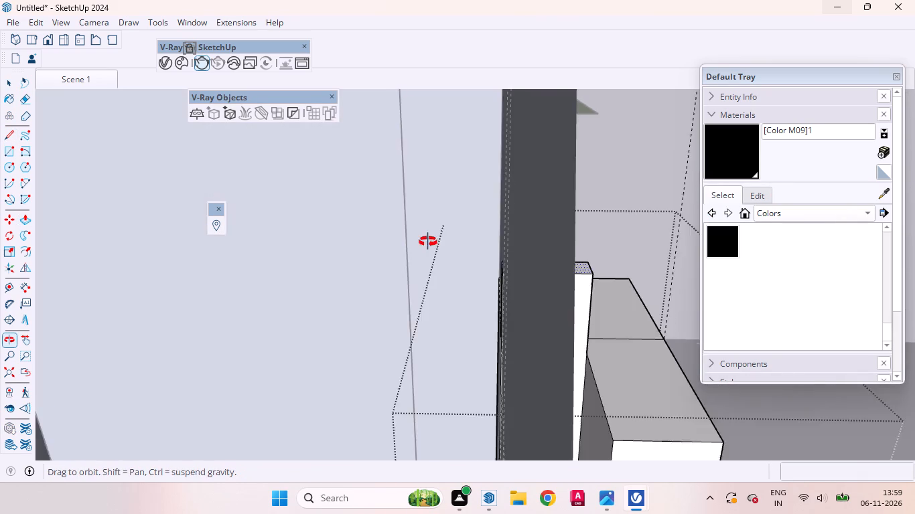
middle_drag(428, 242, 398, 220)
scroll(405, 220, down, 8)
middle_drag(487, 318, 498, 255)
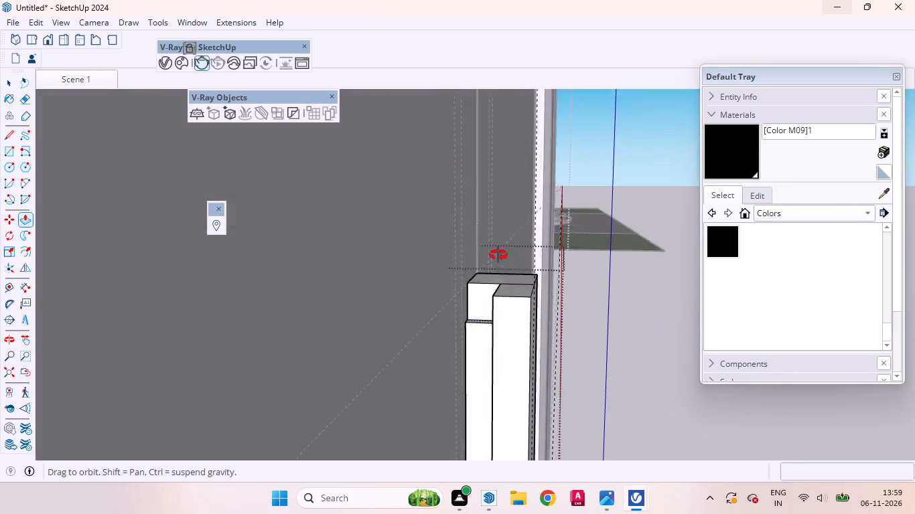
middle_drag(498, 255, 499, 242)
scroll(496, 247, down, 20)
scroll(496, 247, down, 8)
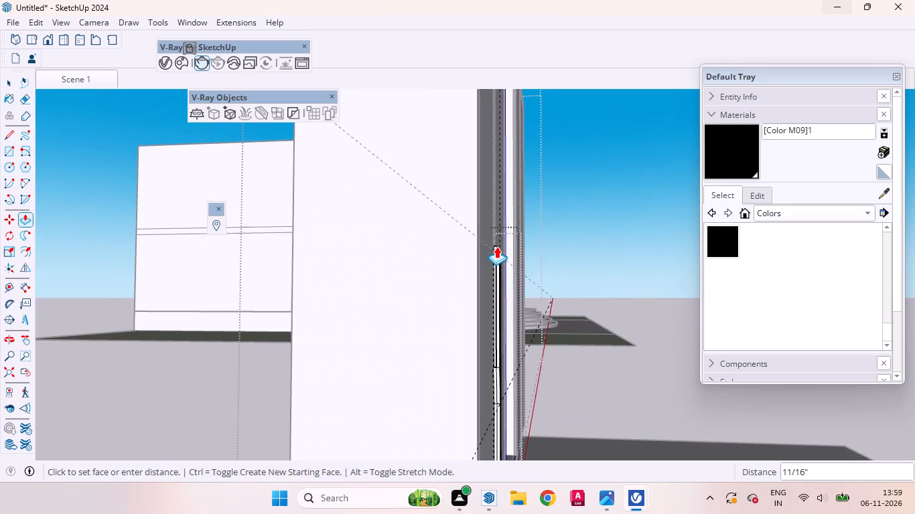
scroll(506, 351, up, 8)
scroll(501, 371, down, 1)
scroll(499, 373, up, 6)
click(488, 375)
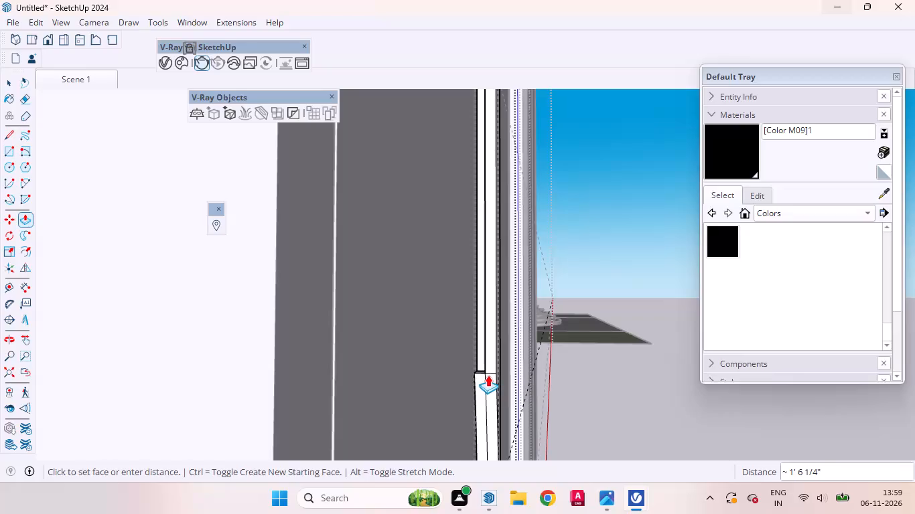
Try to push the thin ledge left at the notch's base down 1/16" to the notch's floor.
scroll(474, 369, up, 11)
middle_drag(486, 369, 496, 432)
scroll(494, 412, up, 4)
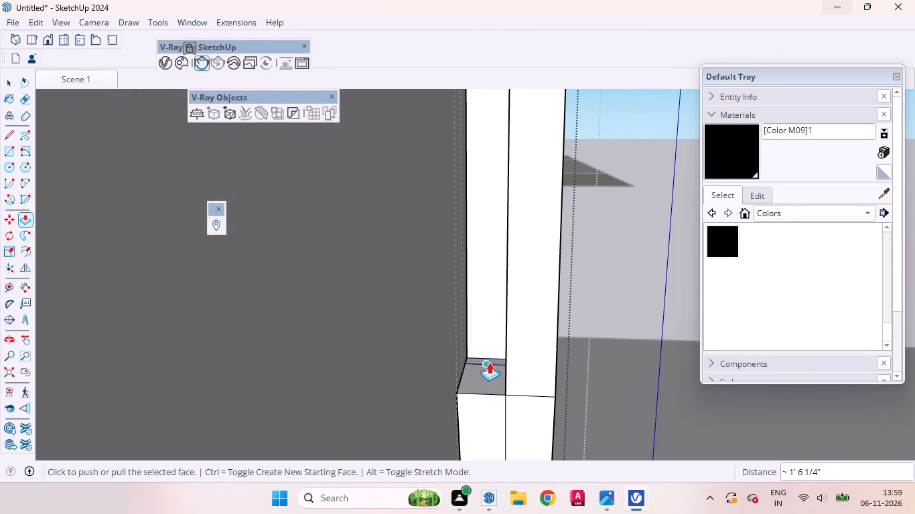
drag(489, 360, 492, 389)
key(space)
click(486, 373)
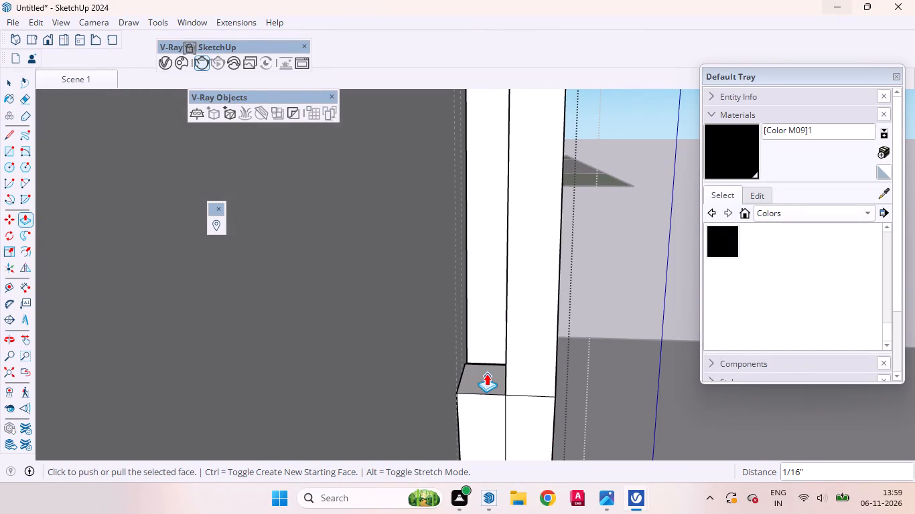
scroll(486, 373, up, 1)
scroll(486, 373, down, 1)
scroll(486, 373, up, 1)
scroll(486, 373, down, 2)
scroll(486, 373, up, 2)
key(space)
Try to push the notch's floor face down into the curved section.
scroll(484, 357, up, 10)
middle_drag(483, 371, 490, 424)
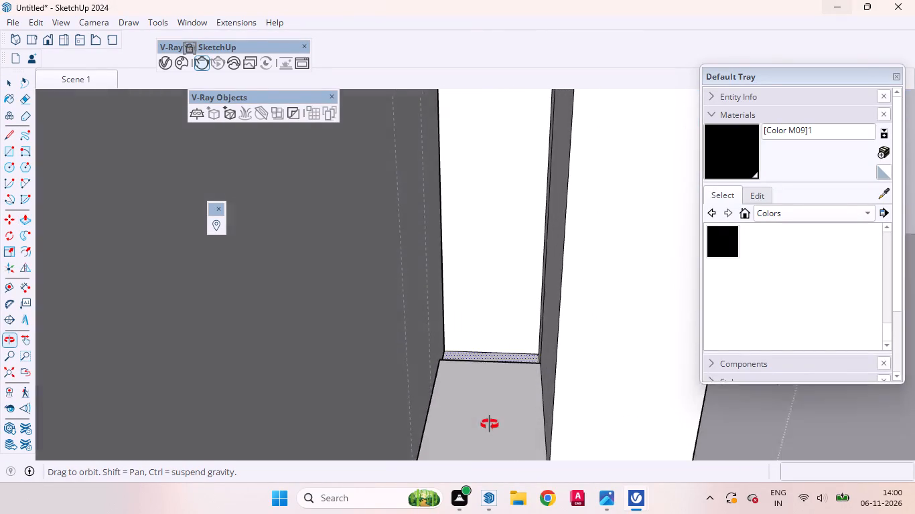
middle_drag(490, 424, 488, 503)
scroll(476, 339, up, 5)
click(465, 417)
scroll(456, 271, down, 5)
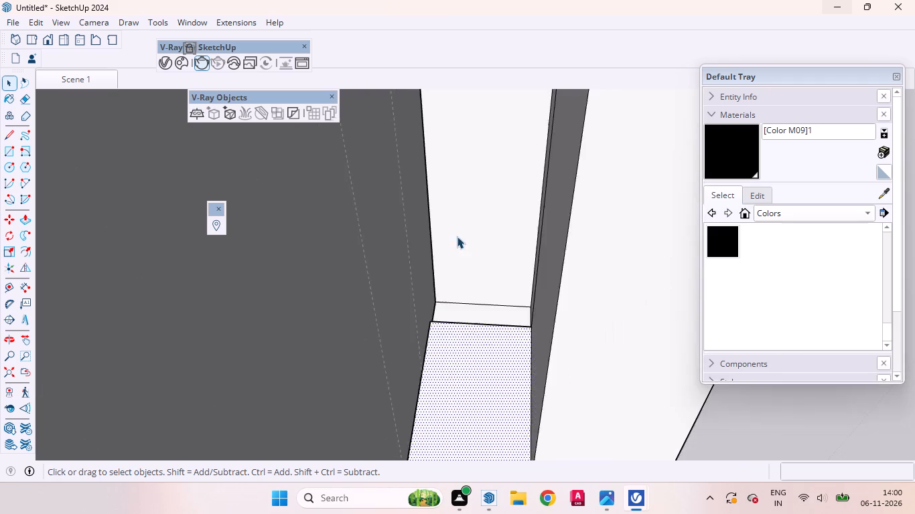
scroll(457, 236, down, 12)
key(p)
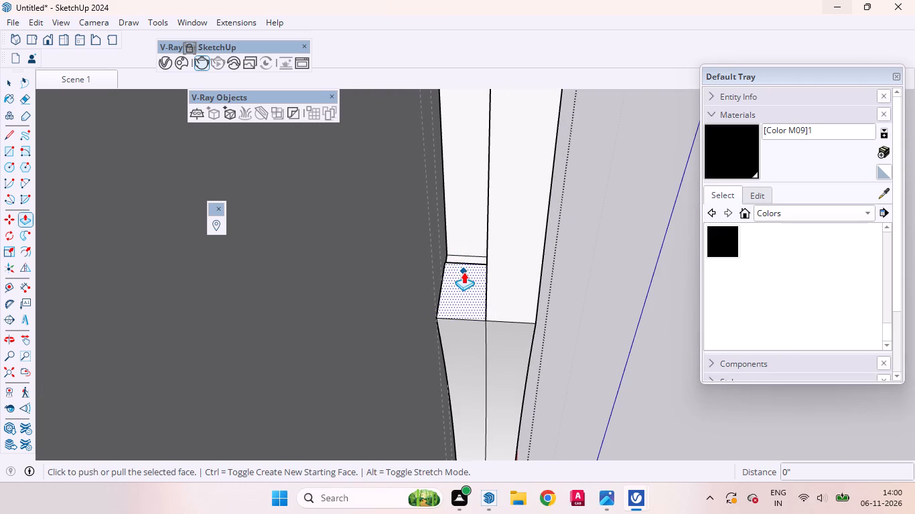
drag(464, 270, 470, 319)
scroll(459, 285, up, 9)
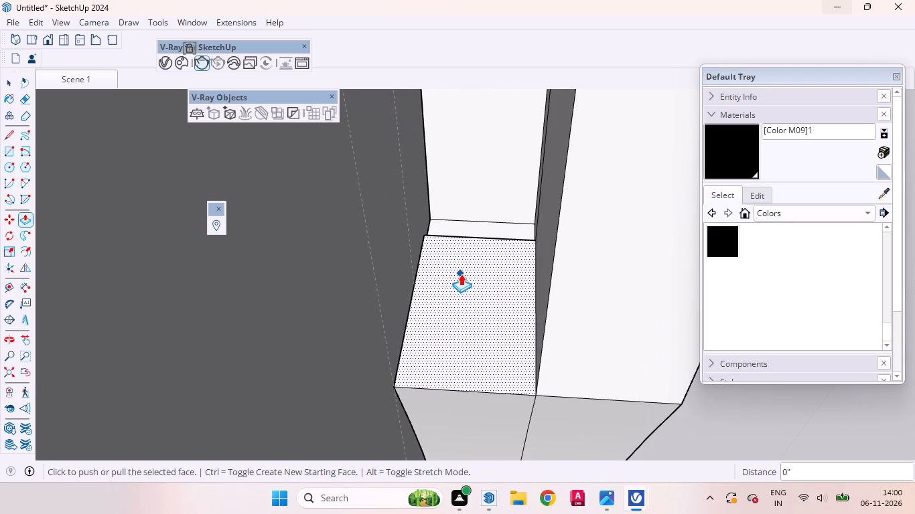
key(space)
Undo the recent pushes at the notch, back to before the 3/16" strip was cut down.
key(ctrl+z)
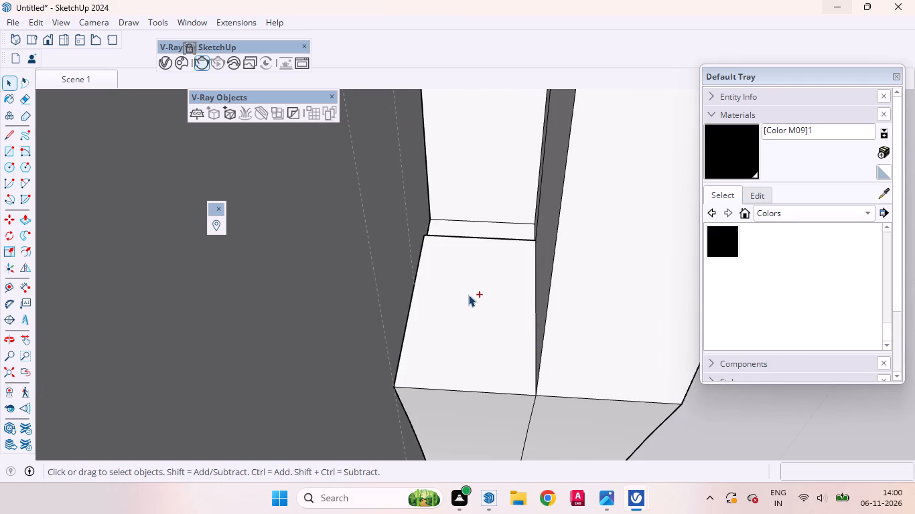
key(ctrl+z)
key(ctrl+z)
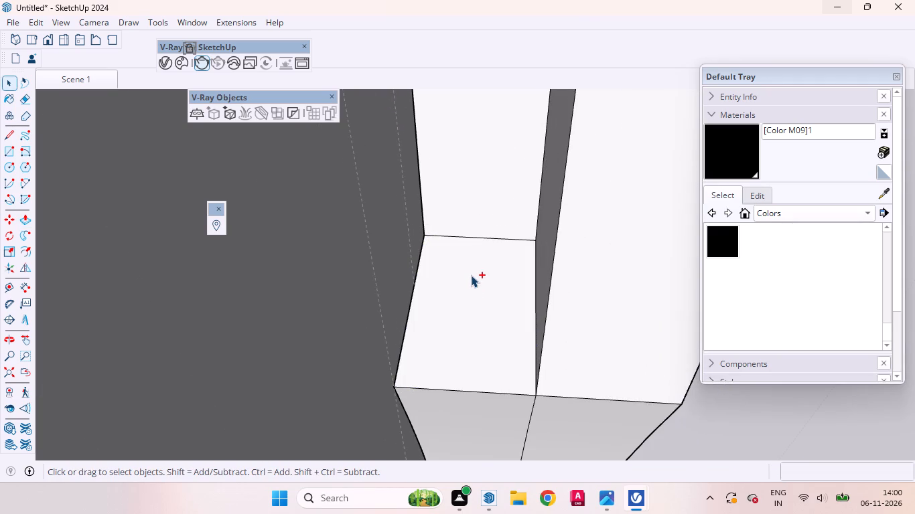
Pull the notch's floor face up about 1' 6 1/4" to the handle's top, filling the notch.
click(476, 315)
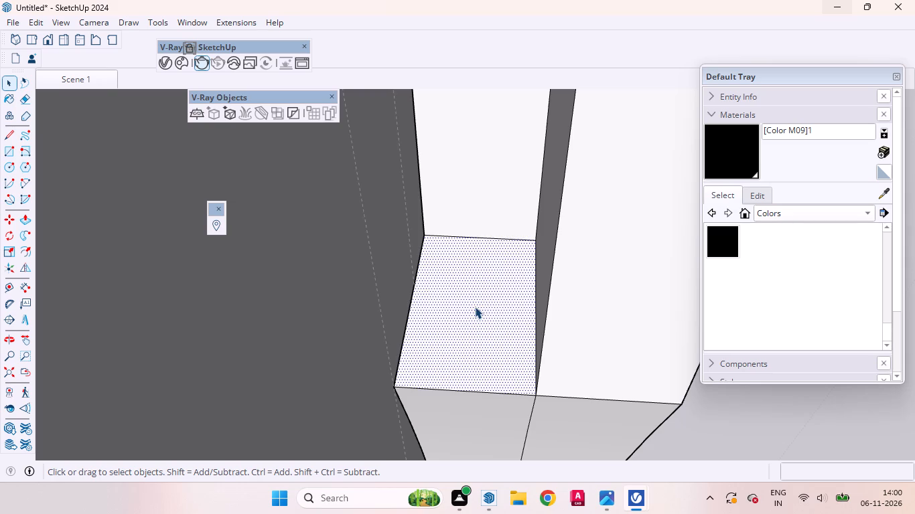
key(p)
click(475, 307)
scroll(471, 251, down, 15)
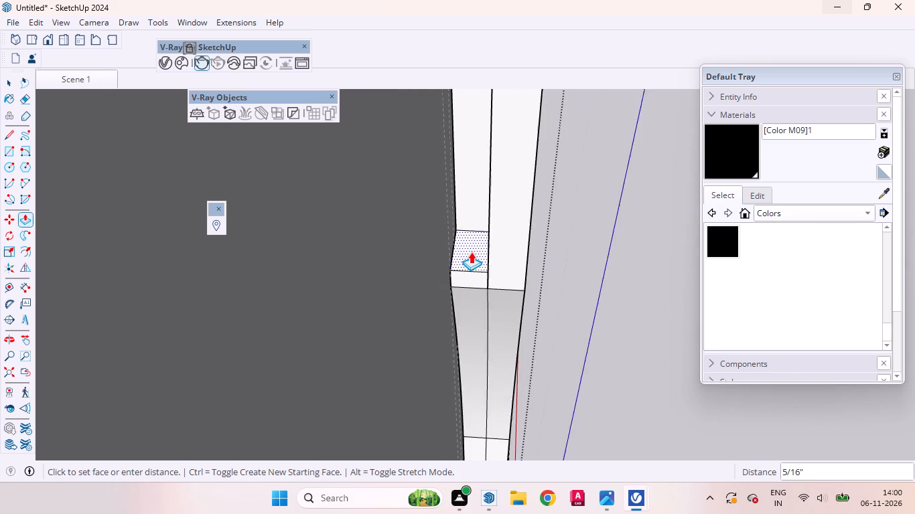
scroll(471, 252, down, 6)
scroll(470, 253, down, 20)
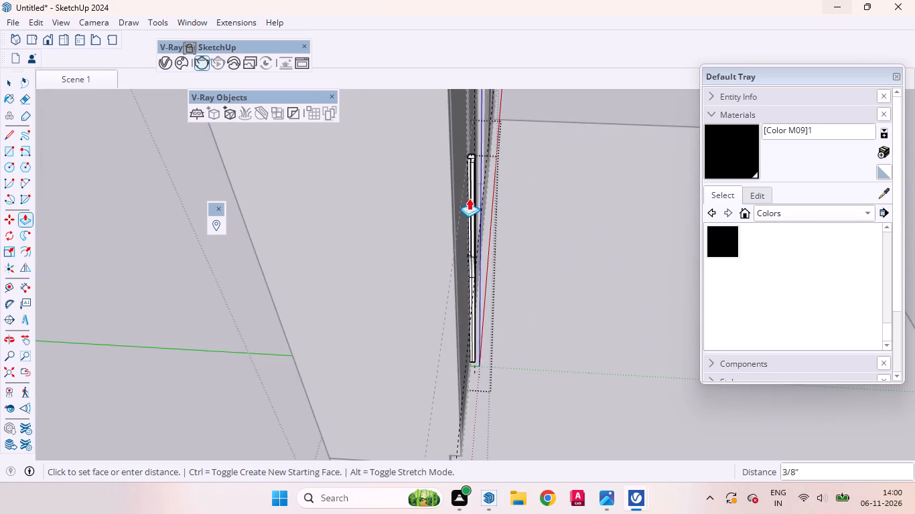
scroll(469, 175, up, 16)
click(476, 135)
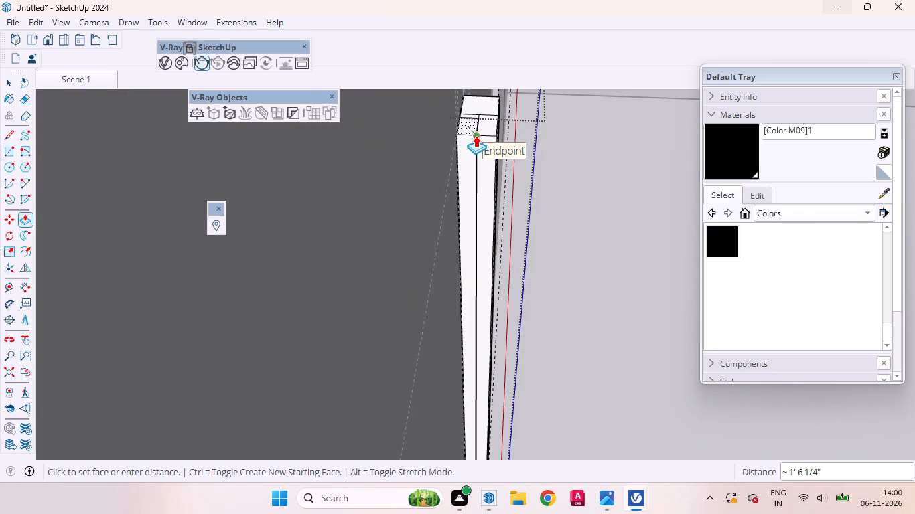
key(space)
Erase the filled notch's back edge on the handle's top face, merging it with the 3/16" strip.
scroll(474, 124, up, 12)
scroll(472, 113, down, 1)
scroll(472, 113, up, 1)
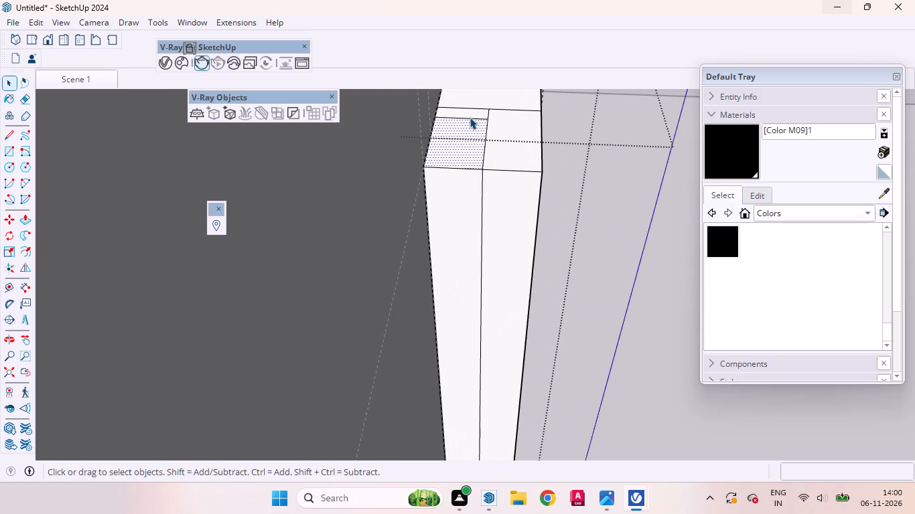
click(470, 118)
right_click(470, 118)
click(503, 145)
Push the merged strip face on the handle's top down about 1' 6 1/4" to the upper end of the curved section.
click(460, 138)
key(p)
click(460, 137)
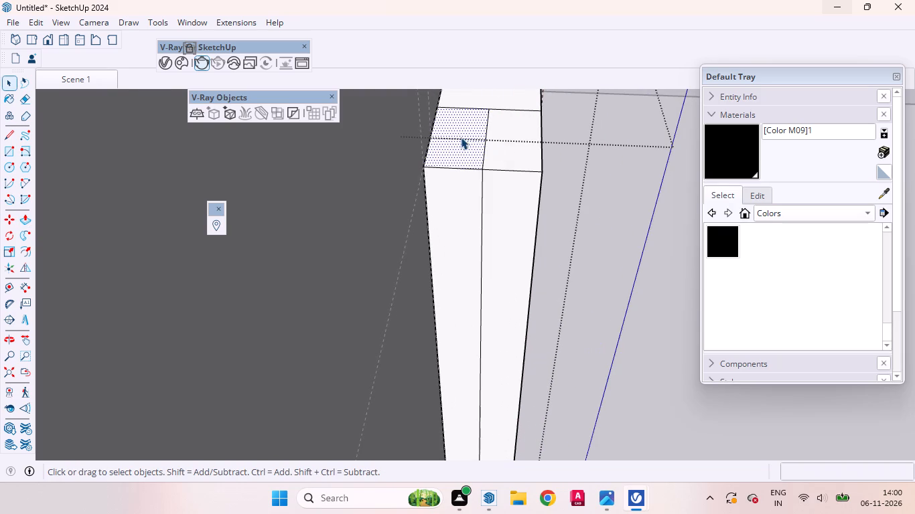
key(p)
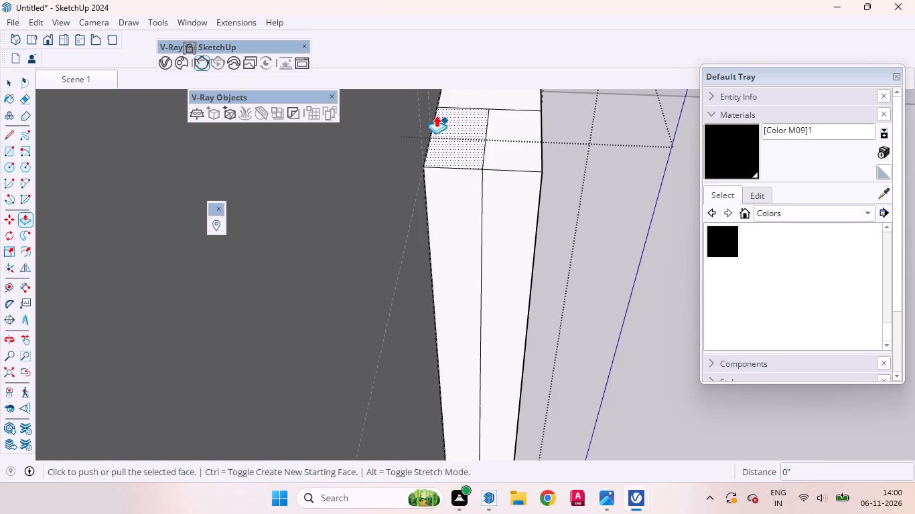
click(451, 132)
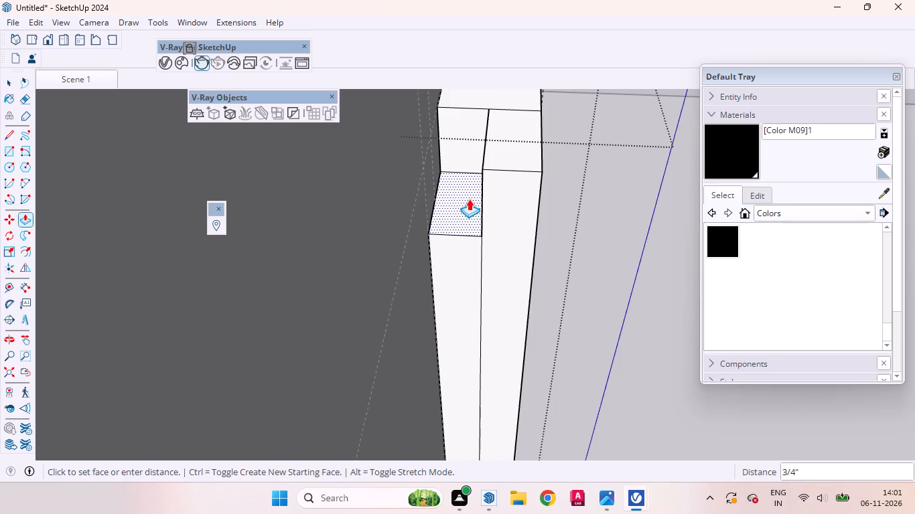
scroll(462, 184, down, 1)
scroll(462, 183, up, 1)
scroll(461, 179, down, 10)
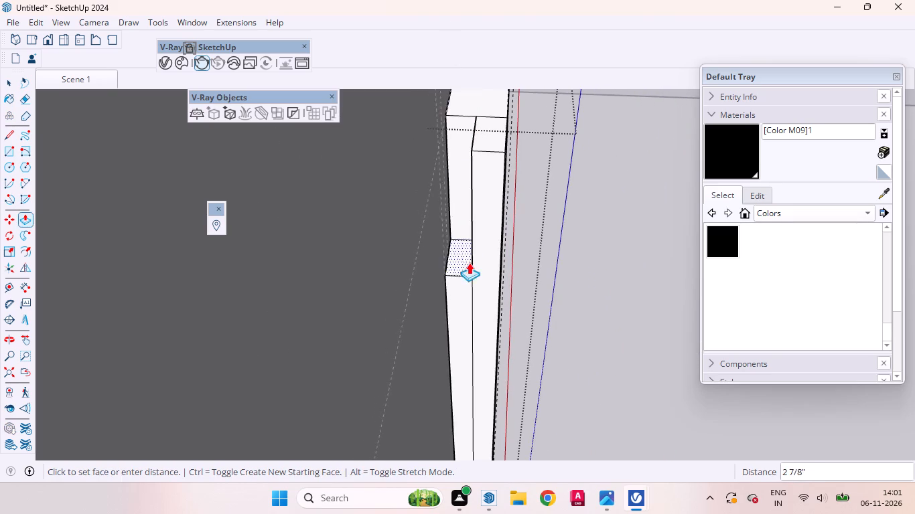
scroll(468, 260, down, 15)
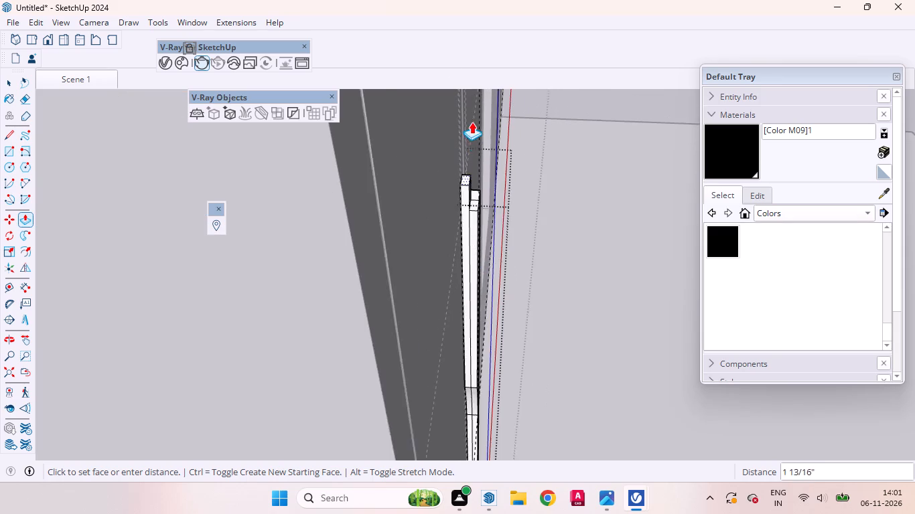
click(498, 412)
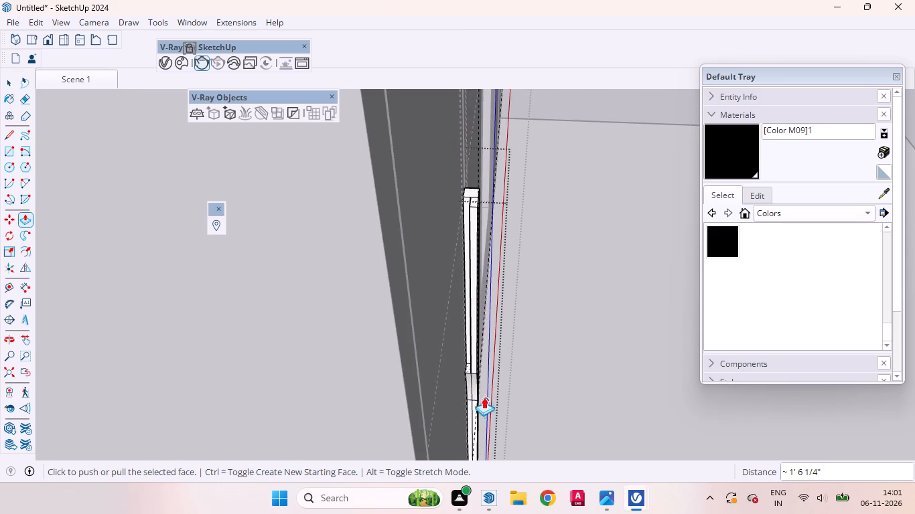
Examine the recessed strip's floor and the adjoining curved section of the handle from several sides.
scroll(472, 376, up, 17)
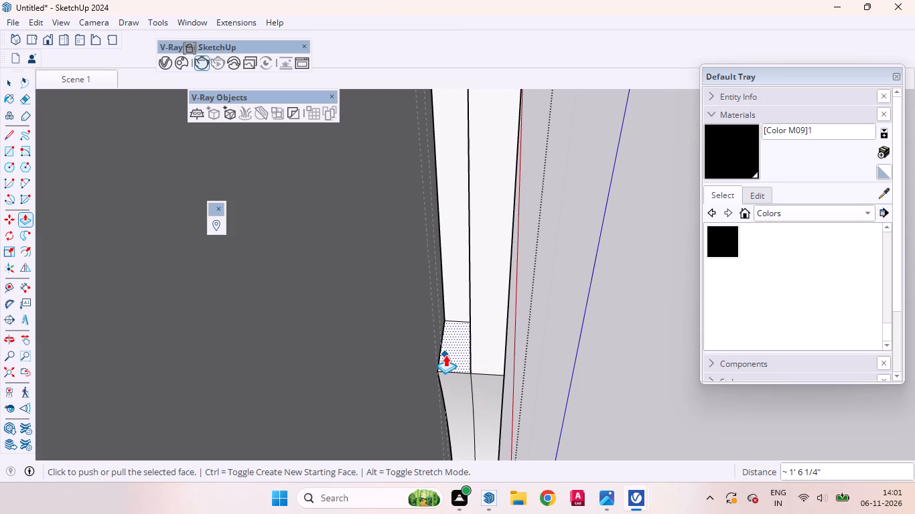
drag(450, 351, 448, 365)
scroll(454, 301, down, 4)
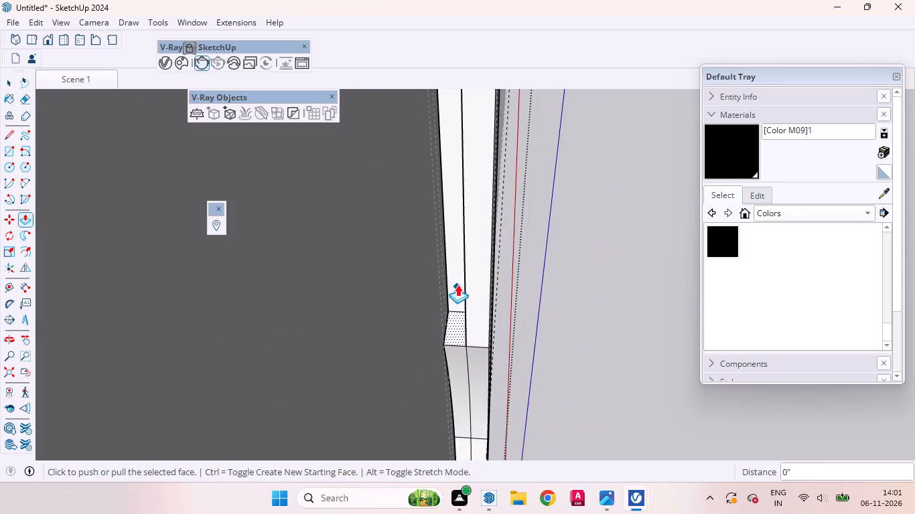
scroll(457, 284, down, 3)
middle_drag(431, 334, 458, 315)
middle_click(458, 315)
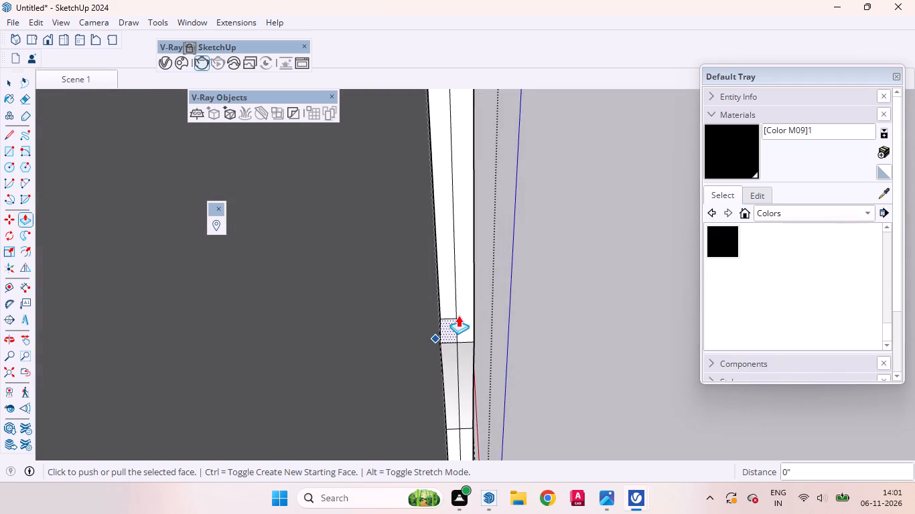
scroll(458, 318, down, 5)
middle_drag(464, 337, 345, 269)
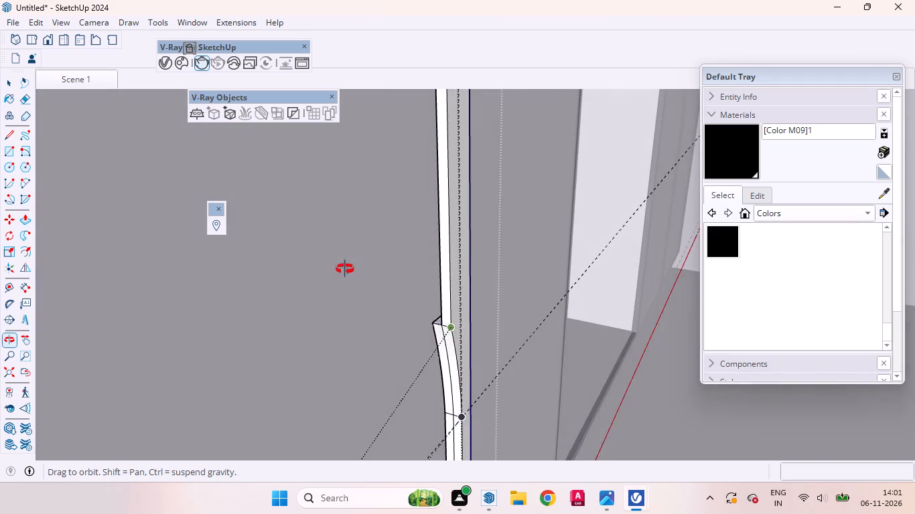
middle_drag(345, 269, 345, 270)
scroll(423, 357, down, 4)
scroll(451, 375, up, 12)
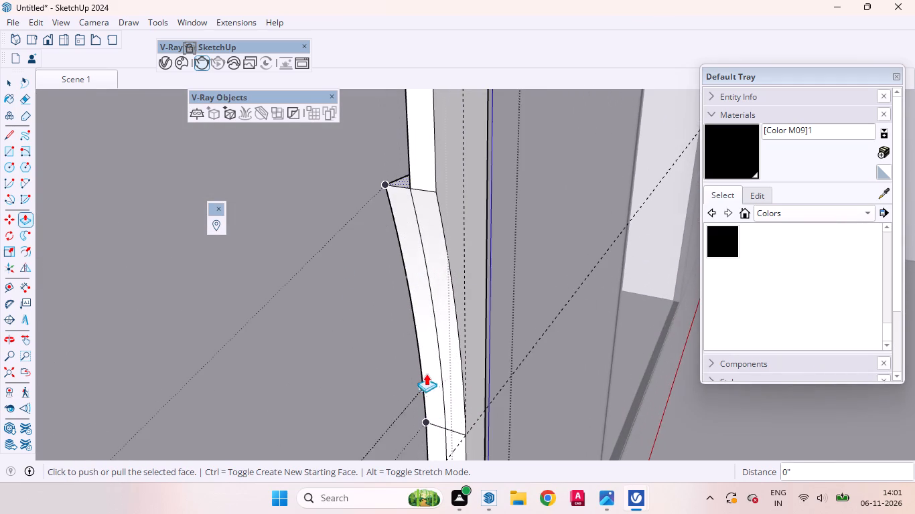
scroll(421, 343, up, 2)
scroll(421, 343, down, 5)
middle_drag(429, 285, 604, 359)
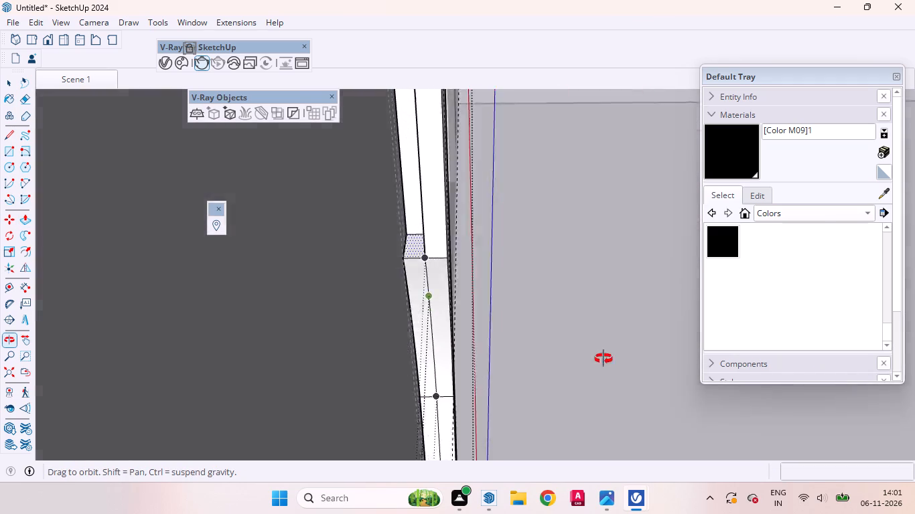
middle_drag(604, 359, 373, 410)
key(space)
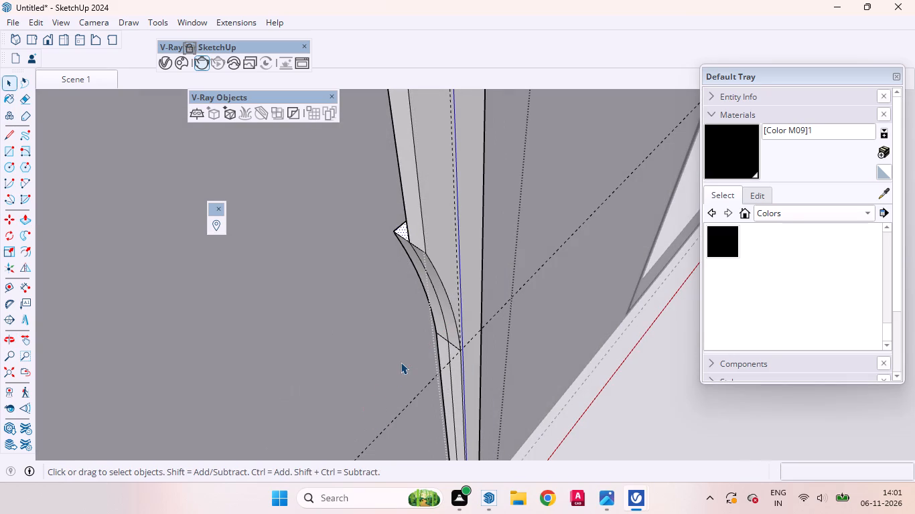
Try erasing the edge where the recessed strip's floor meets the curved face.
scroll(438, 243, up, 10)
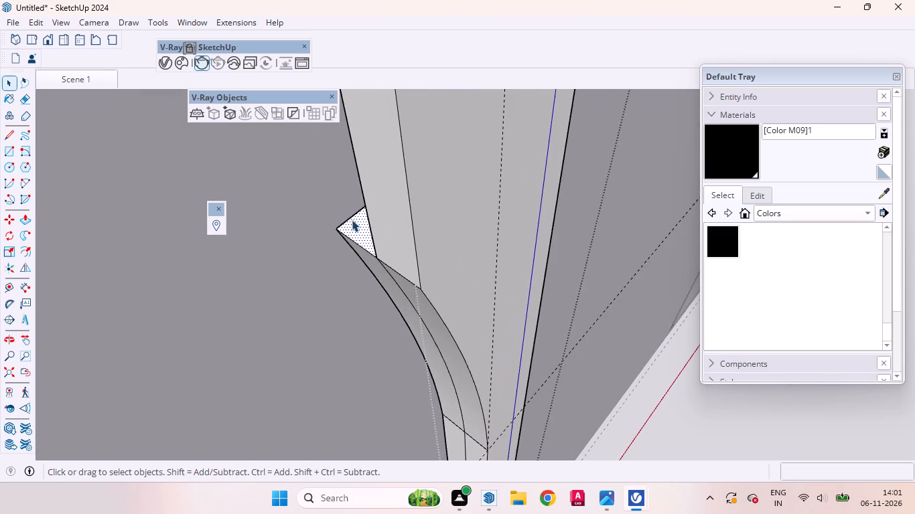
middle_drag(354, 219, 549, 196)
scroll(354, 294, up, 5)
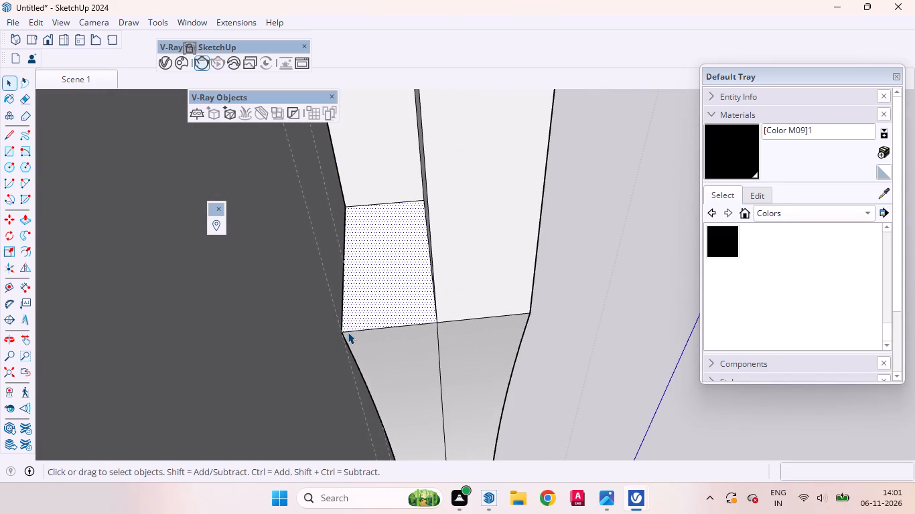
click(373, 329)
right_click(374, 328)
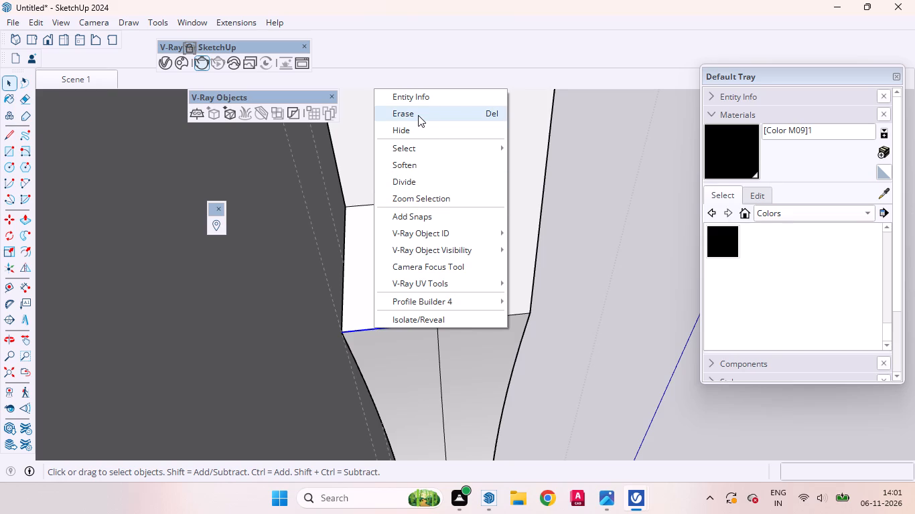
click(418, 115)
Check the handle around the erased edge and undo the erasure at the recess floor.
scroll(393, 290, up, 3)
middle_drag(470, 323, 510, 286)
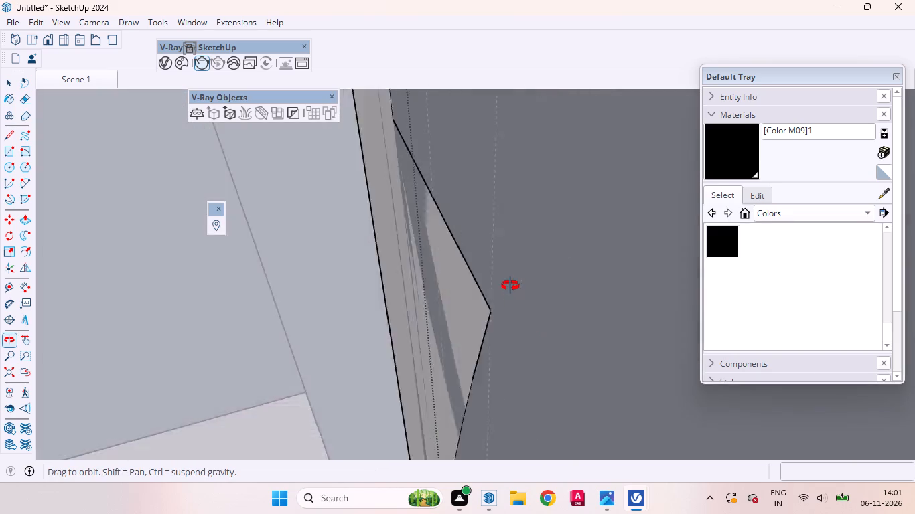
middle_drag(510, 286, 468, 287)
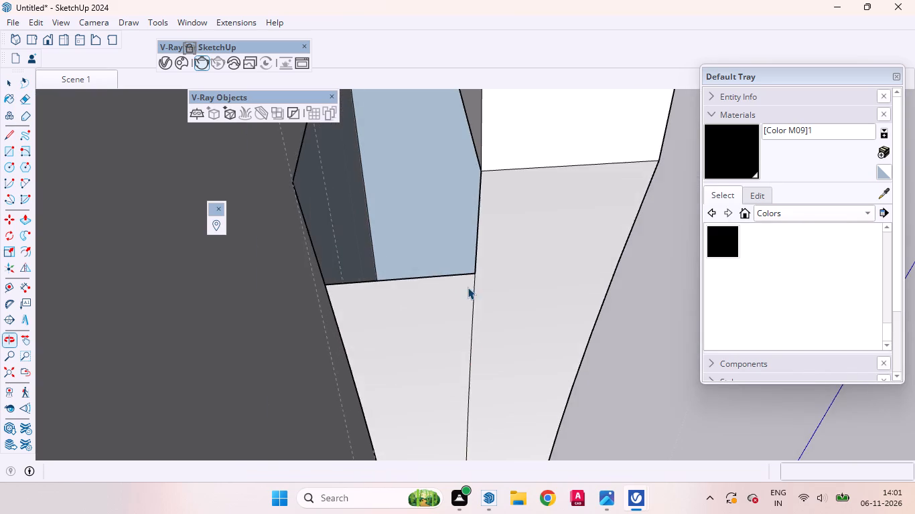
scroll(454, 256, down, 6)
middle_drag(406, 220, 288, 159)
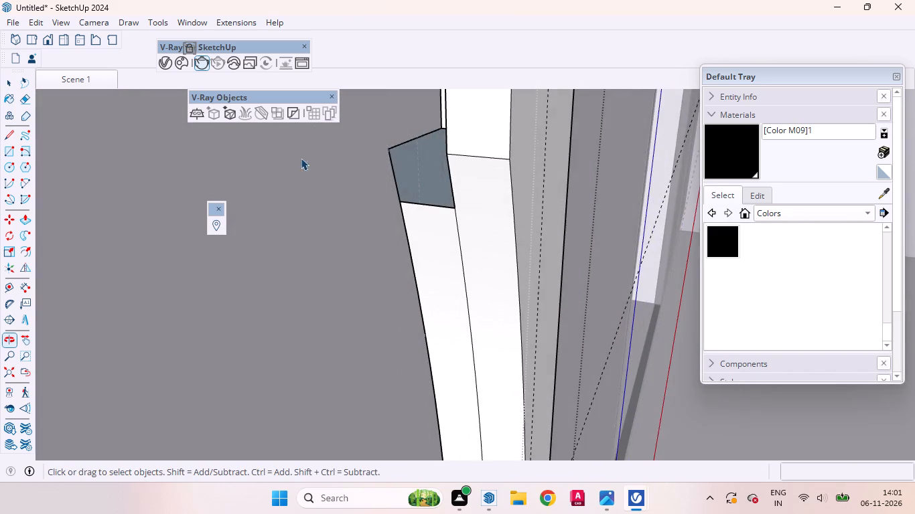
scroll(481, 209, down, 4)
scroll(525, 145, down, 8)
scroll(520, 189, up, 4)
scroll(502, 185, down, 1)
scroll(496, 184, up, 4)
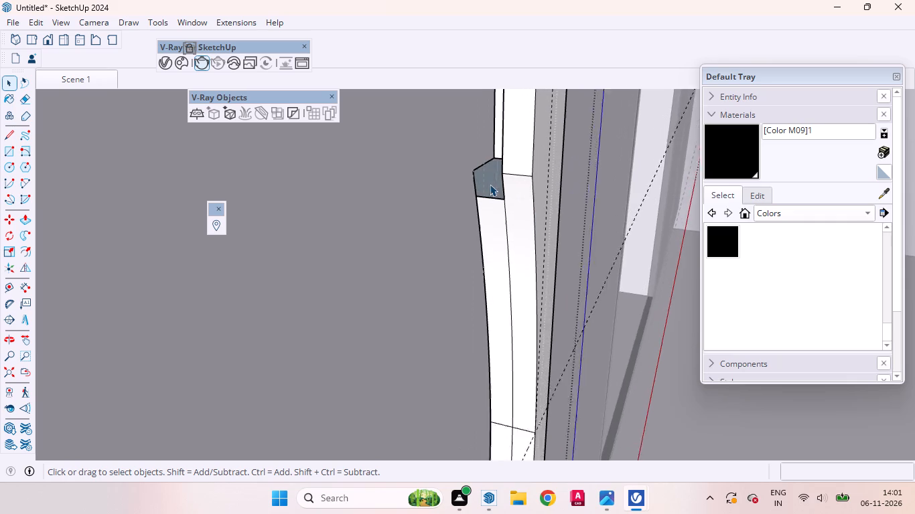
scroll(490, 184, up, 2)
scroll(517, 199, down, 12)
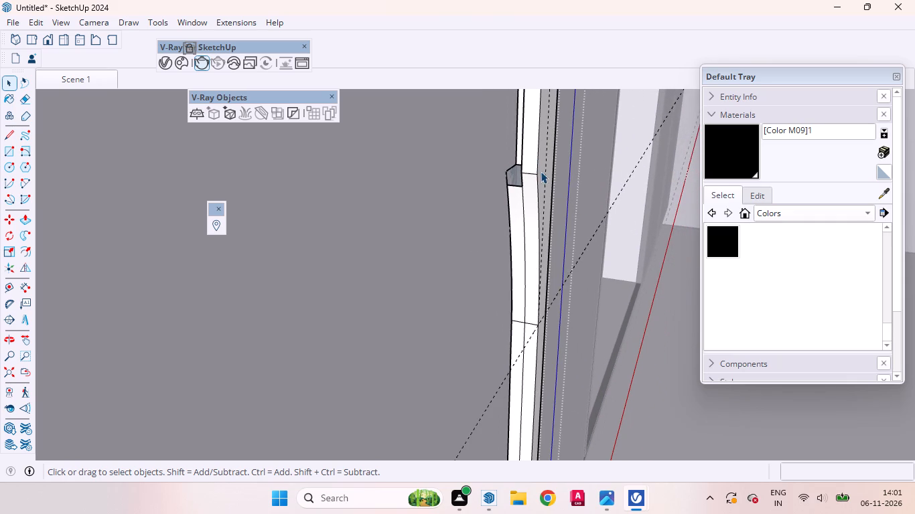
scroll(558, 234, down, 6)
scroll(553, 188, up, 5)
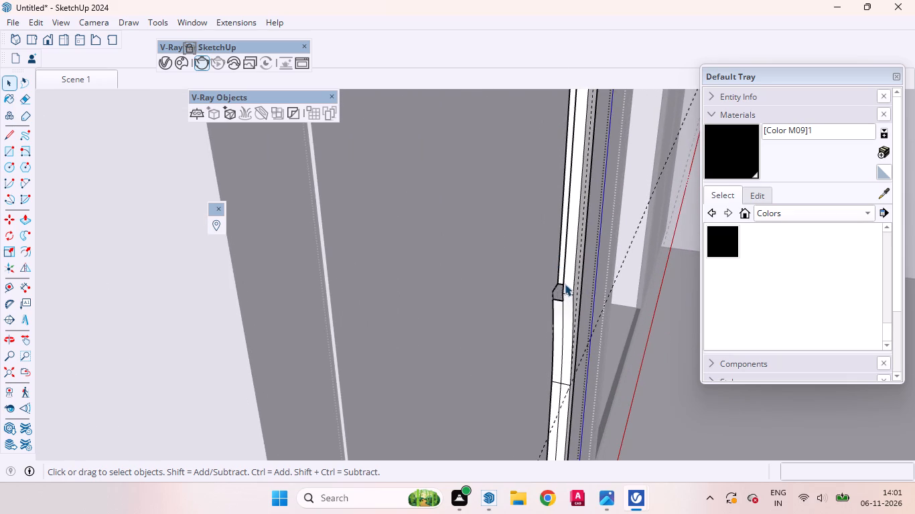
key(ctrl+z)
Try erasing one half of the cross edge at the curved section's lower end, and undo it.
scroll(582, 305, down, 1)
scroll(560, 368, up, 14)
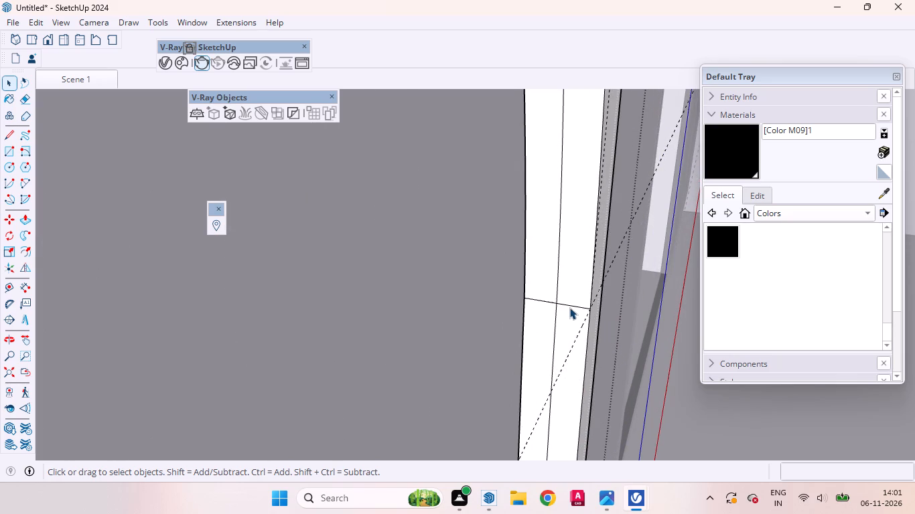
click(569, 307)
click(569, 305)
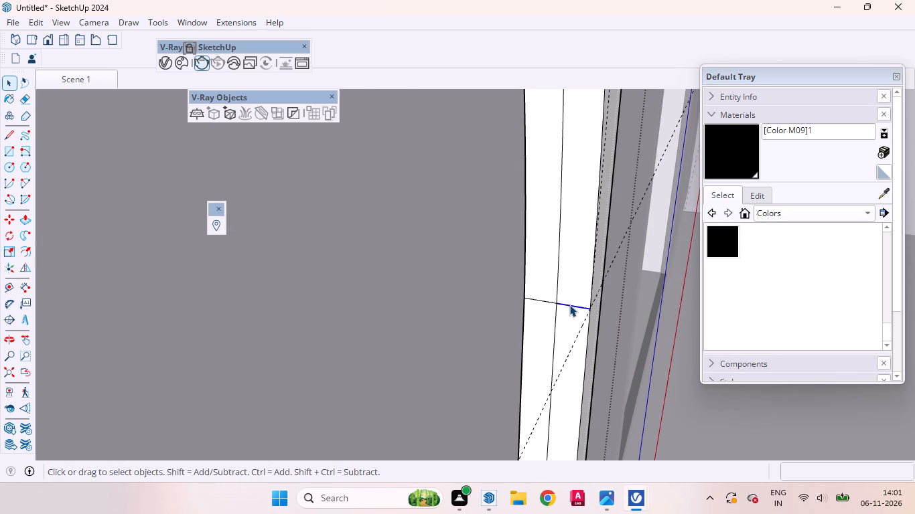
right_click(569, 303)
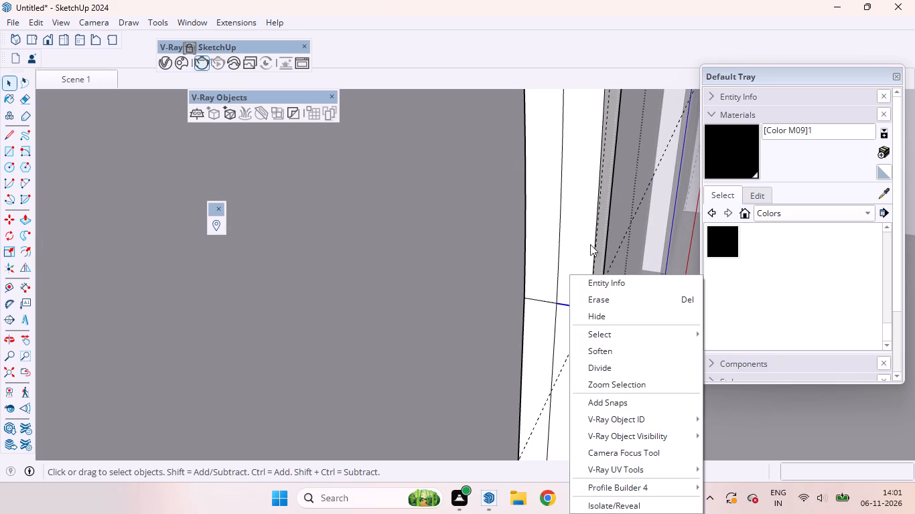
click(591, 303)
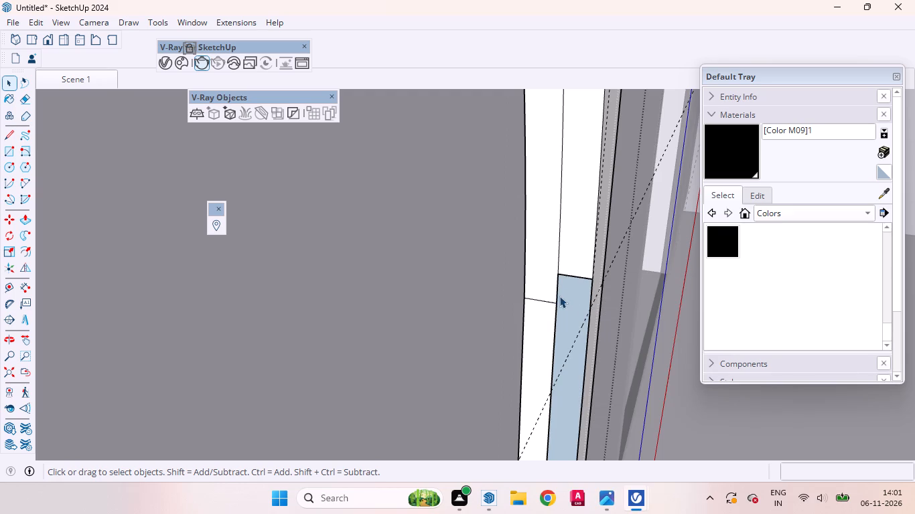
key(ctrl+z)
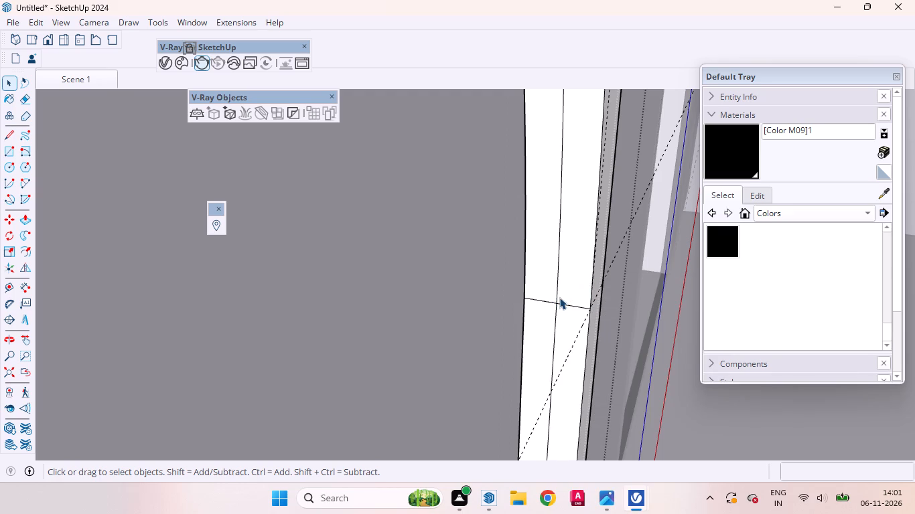
Examine the whole handle from several sides, including its stepped top and the curved notch.
scroll(580, 292, down, 5)
middle_drag(604, 290, 512, 319)
scroll(511, 318, down, 2)
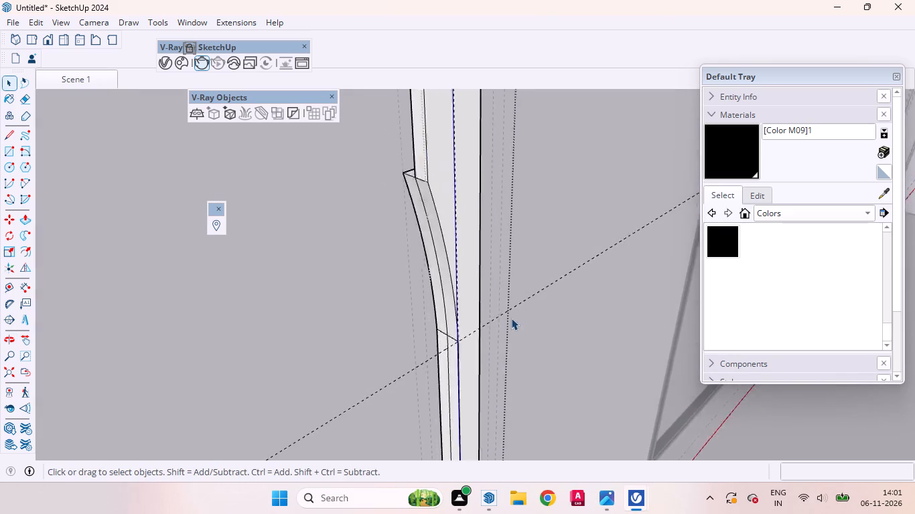
scroll(511, 318, down, 13)
scroll(508, 258, down, 3)
scroll(500, 243, up, 6)
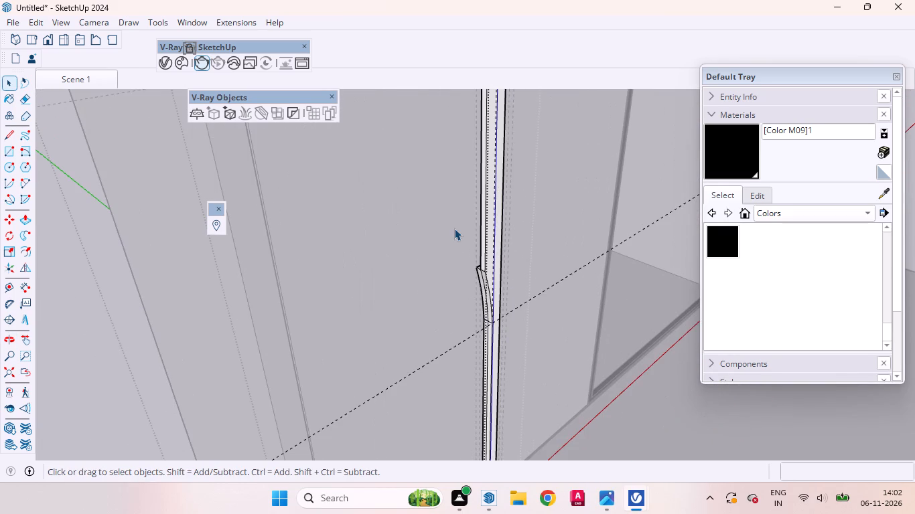
middle_drag(464, 234, 402, 299)
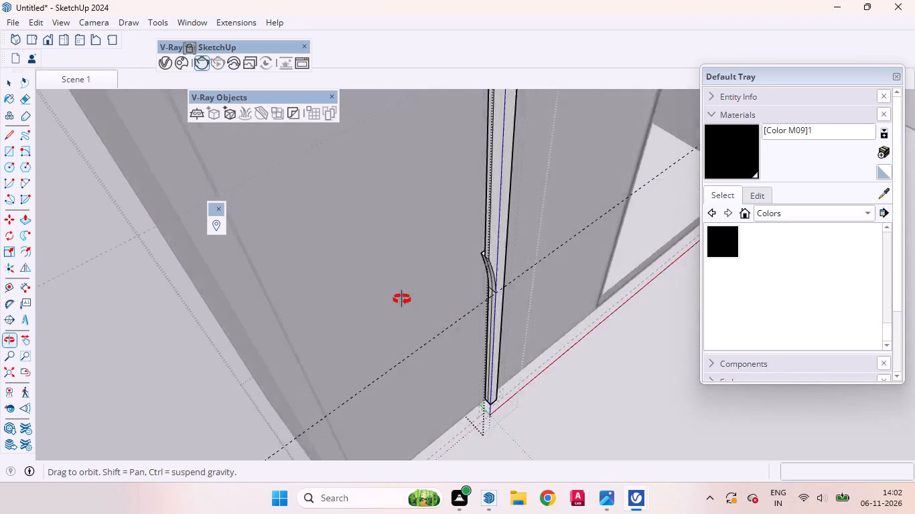
middle_drag(402, 299, 216, 172)
scroll(596, 363, down, 3)
scroll(612, 365, up, 1)
scroll(616, 367, down, 7)
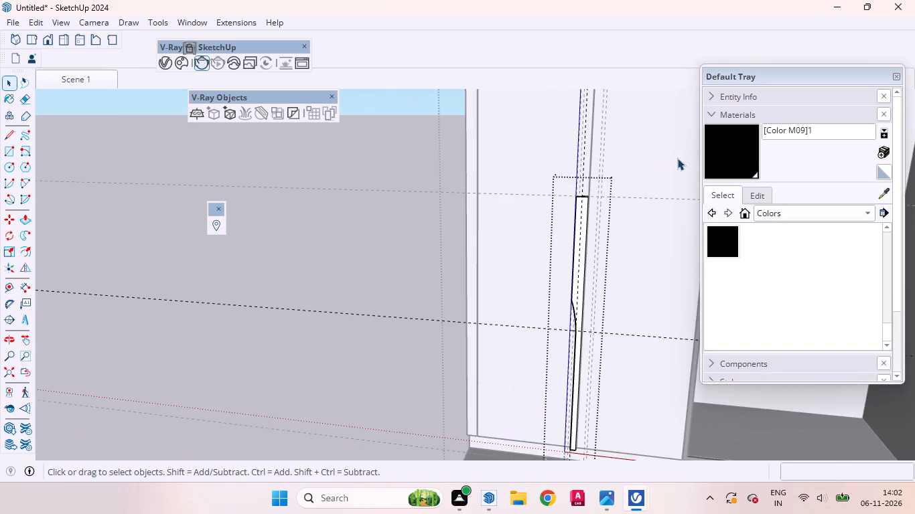
scroll(677, 158, up, 9)
middle_drag(503, 236, 700, 402)
scroll(700, 402, up, 1)
scroll(508, 227, up, 2)
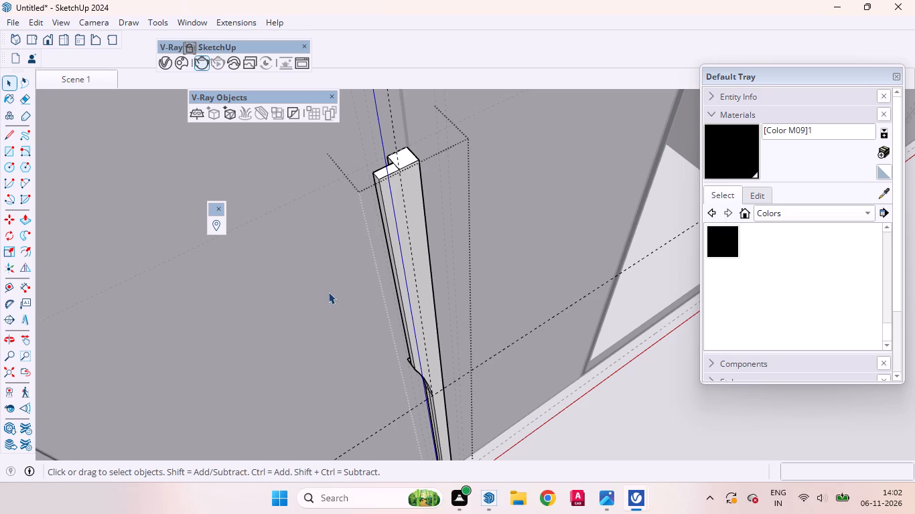
scroll(329, 291, down, 4)
Display the Bevel extension's tools.
right_click(350, 17)
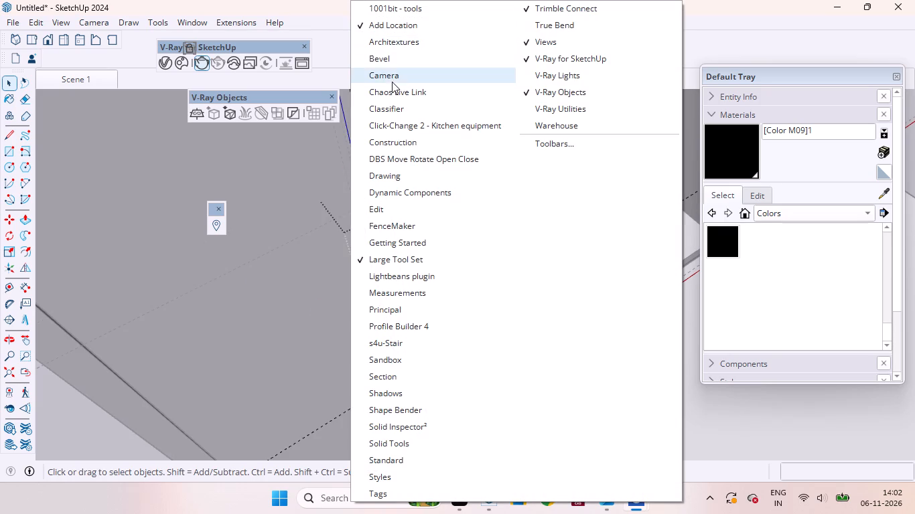
click(384, 62)
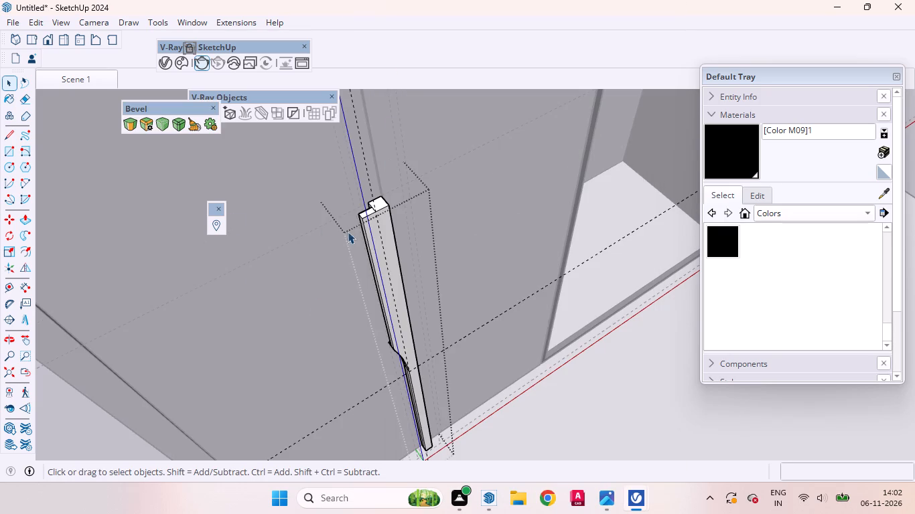
With Bevel active, examine the handle's long edges and stepped top from several sides to choose an edge to round.
click(130, 124)
scroll(336, 218, up, 4)
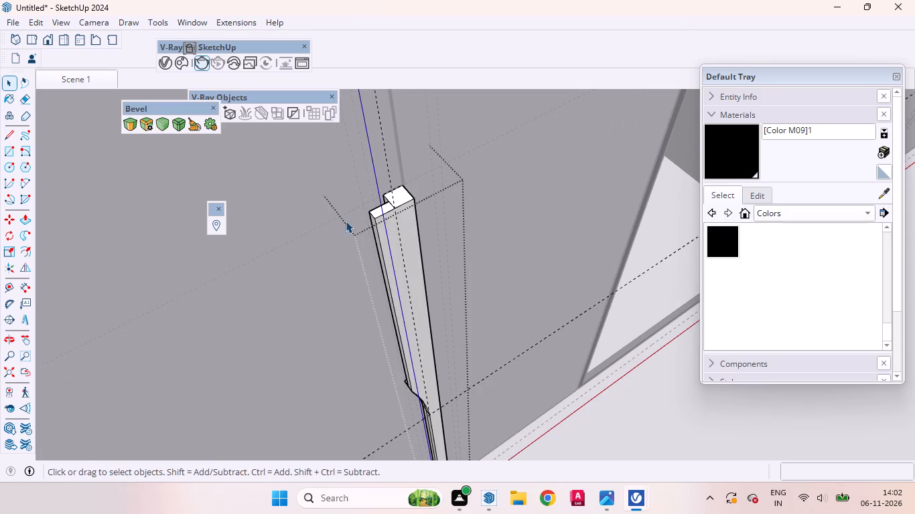
click(127, 124)
scroll(350, 244, up, 3)
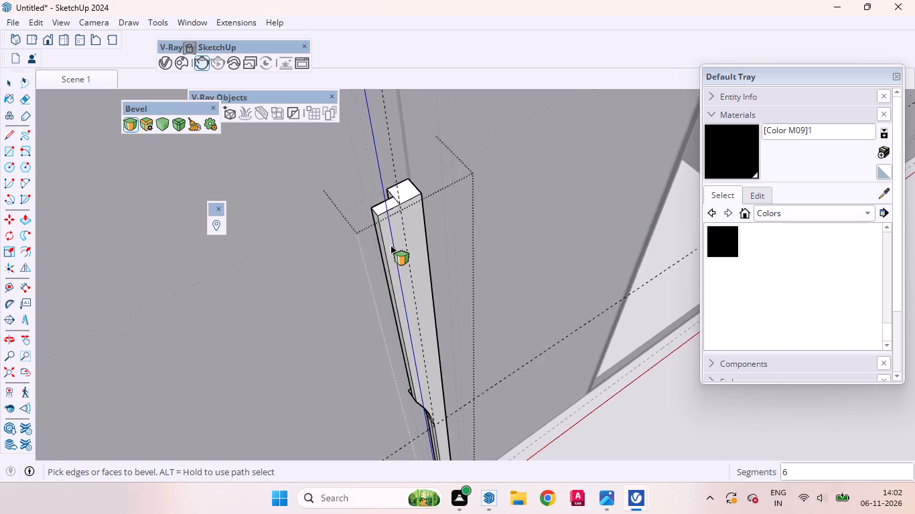
scroll(391, 246, up, 2)
middle_drag(379, 254, 652, 190)
scroll(405, 259, up, 1)
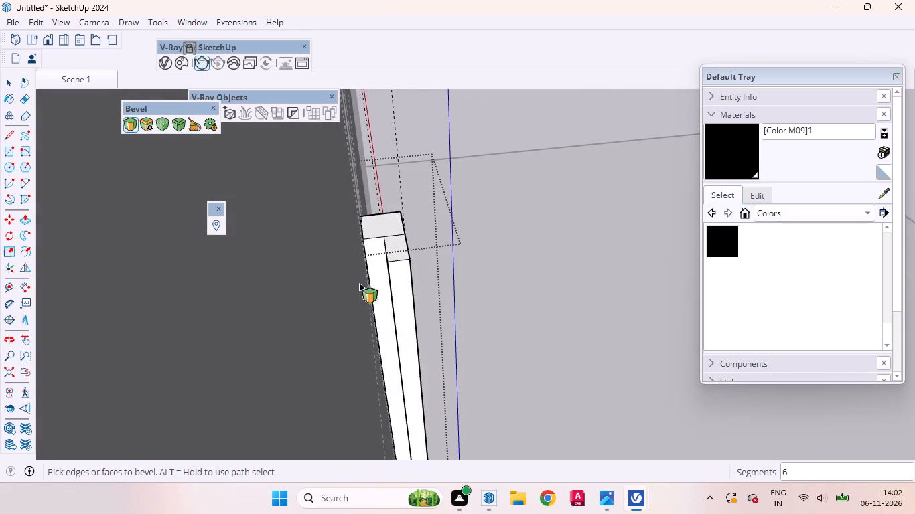
scroll(366, 284, up, 3)
scroll(354, 231, down, 9)
middle_drag(374, 248, 412, 285)
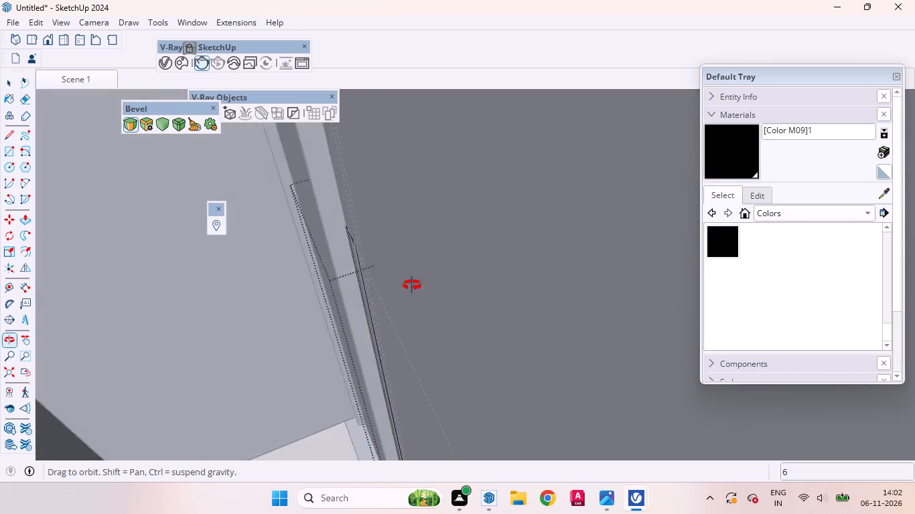
middle_drag(412, 285, 380, 279)
scroll(380, 255, up, 9)
middle_drag(387, 292, 405, 347)
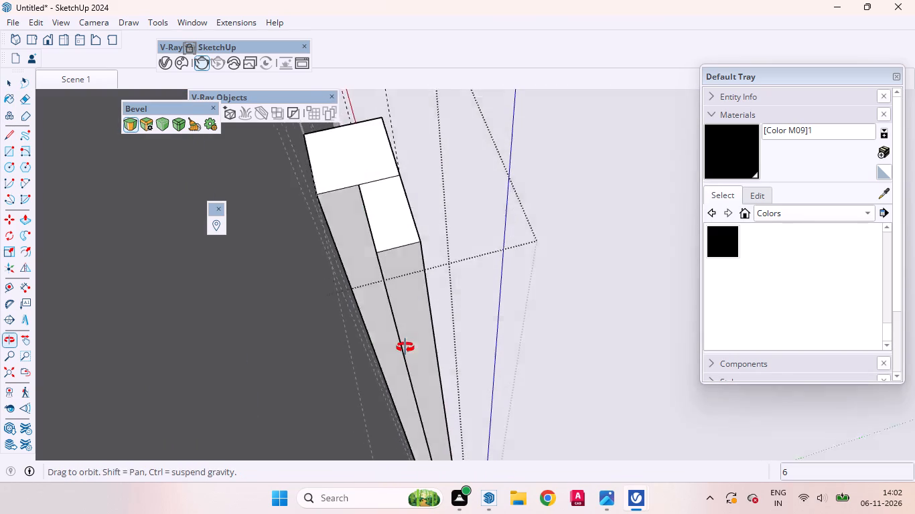
middle_drag(405, 347, 407, 354)
scroll(407, 346, up, 1)
middle_drag(388, 302, 417, 268)
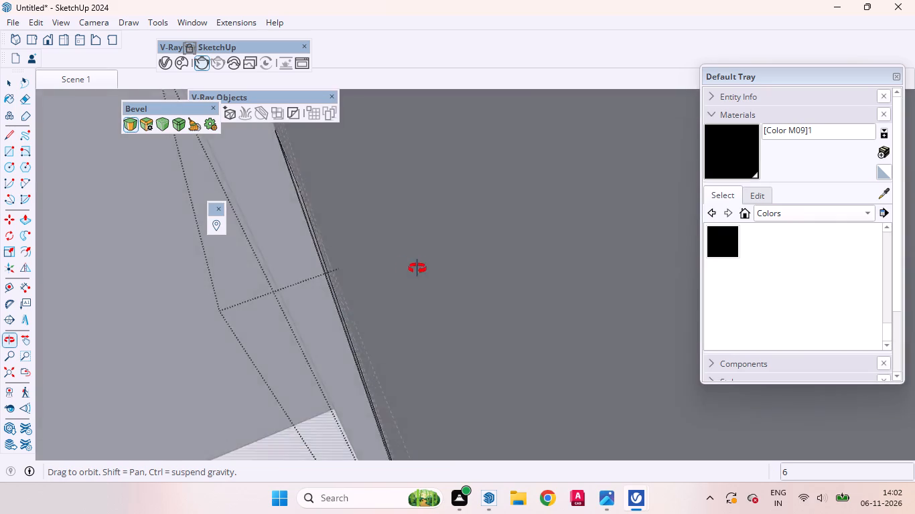
middle_drag(417, 268, 391, 235)
scroll(382, 257, up, 1)
scroll(382, 257, down, 1)
scroll(382, 257, up, 4)
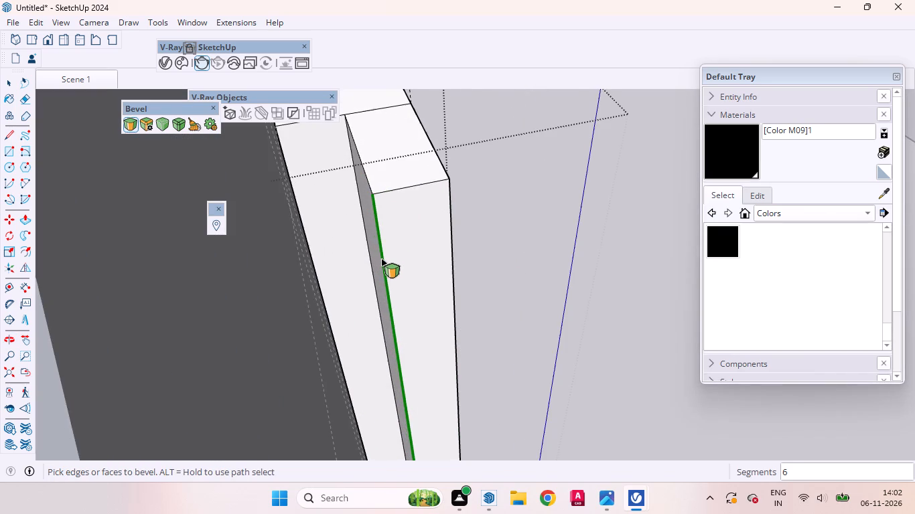
scroll(374, 233, down, 9)
middle_drag(355, 303, 288, 250)
scroll(339, 244, down, 4)
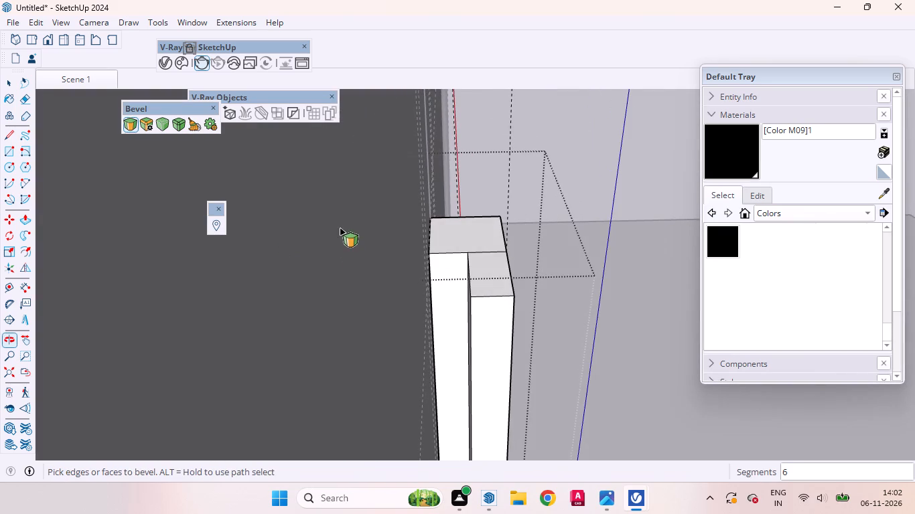
scroll(340, 228, down, 7)
scroll(349, 212, up, 2)
scroll(349, 213, down, 20)
scroll(349, 213, down, 9)
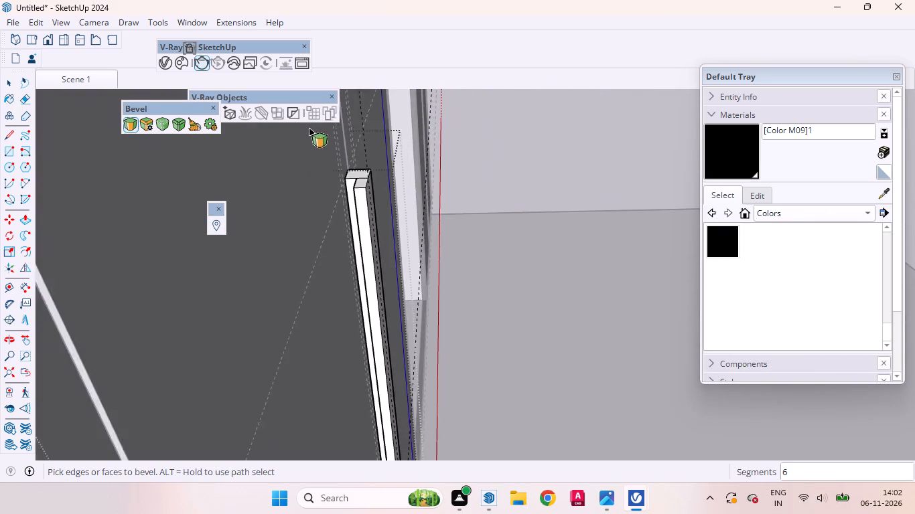
scroll(309, 128, down, 7)
scroll(358, 240, up, 9)
scroll(356, 214, down, 4)
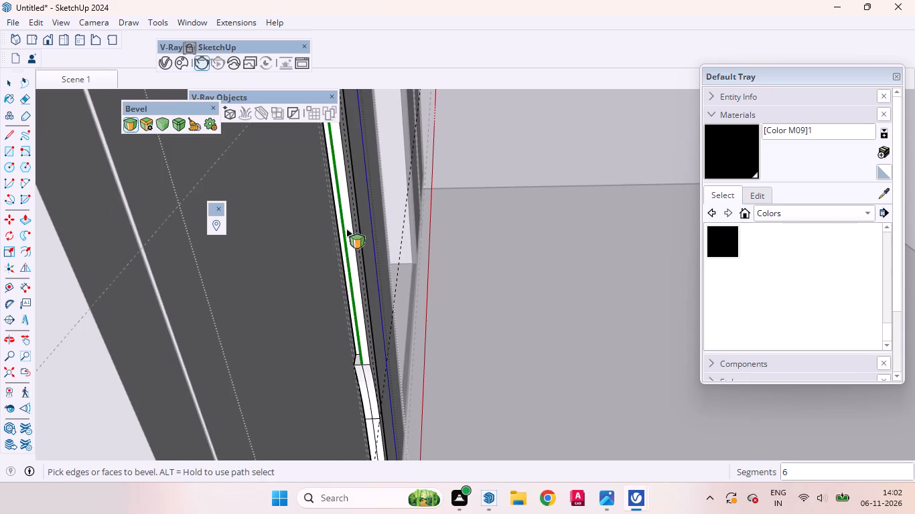
middle_drag(348, 230, 389, 270)
scroll(350, 264, up, 8)
scroll(344, 240, down, 1)
scroll(344, 240, up, 4)
middle_drag(330, 242, 340, 242)
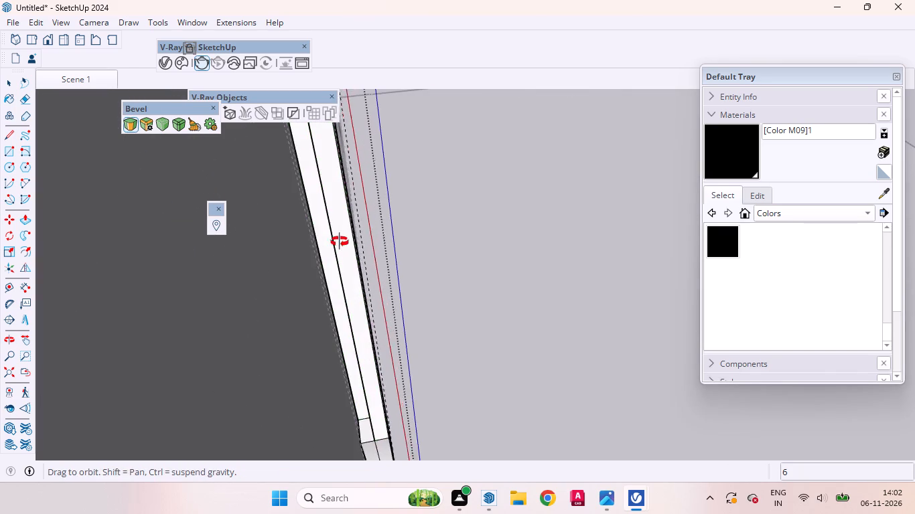
middle_drag(340, 242, 259, 293)
middle_drag(337, 307, 262, 279)
scroll(366, 262, up, 9)
middle_drag(405, 254, 413, 259)
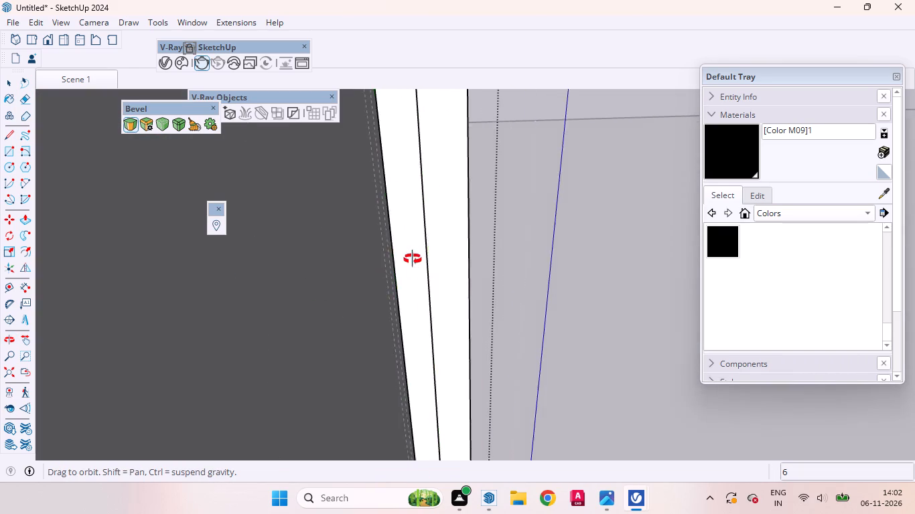
middle_drag(413, 259, 422, 329)
scroll(439, 270, up, 8)
middle_drag(418, 261, 431, 271)
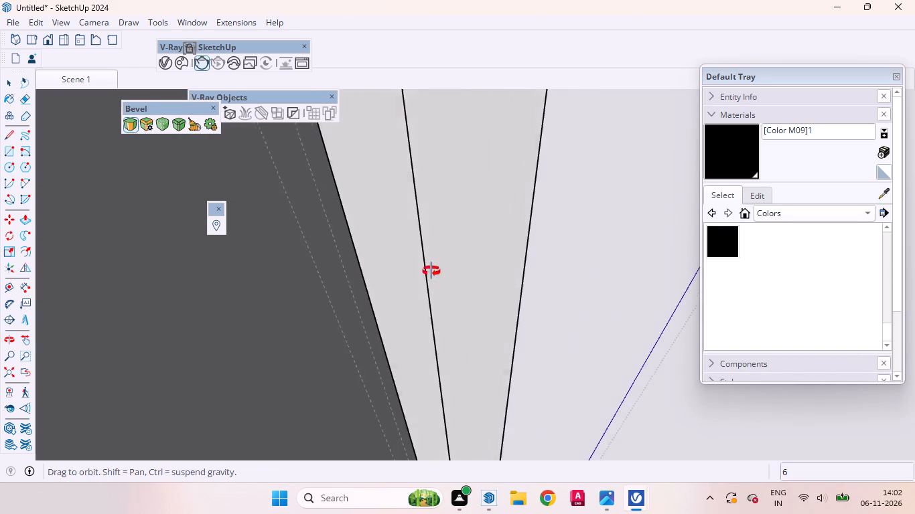
middle_drag(431, 271, 457, 289)
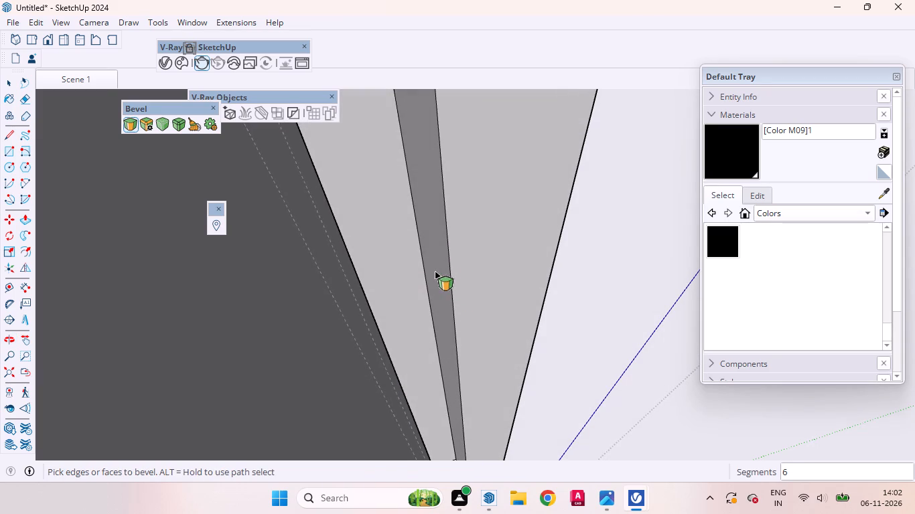
Bevel the long vertical corner edge of the handle's projecting strip beside the step with a 1/2" offset and 6 segments.
click(9, 80)
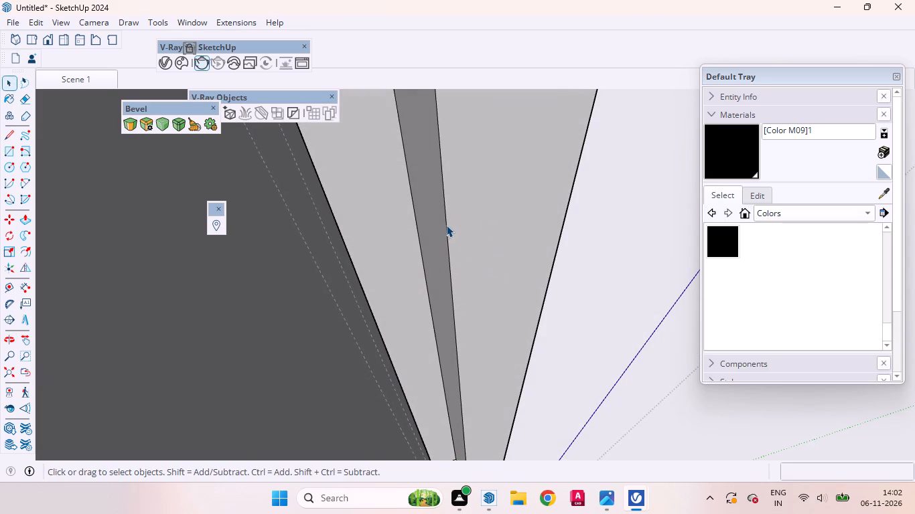
click(446, 225)
double_click(466, 229)
scroll(401, 276, down, 5)
click(9, 82)
middle_drag(600, 254, 381, 232)
scroll(439, 246, up, 4)
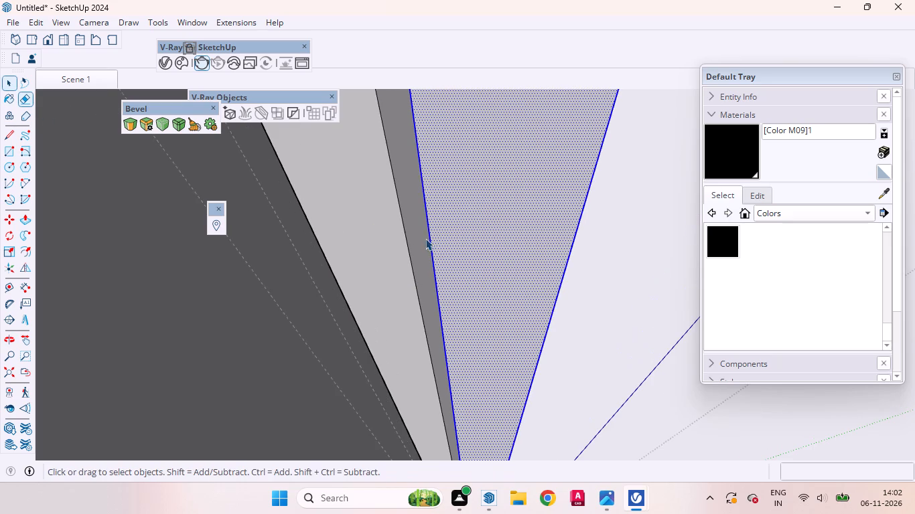
click(432, 238)
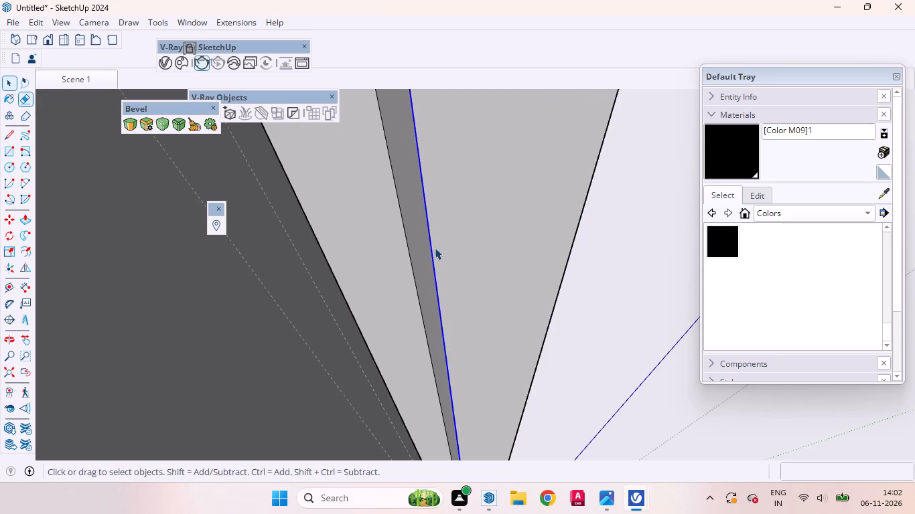
click(134, 120)
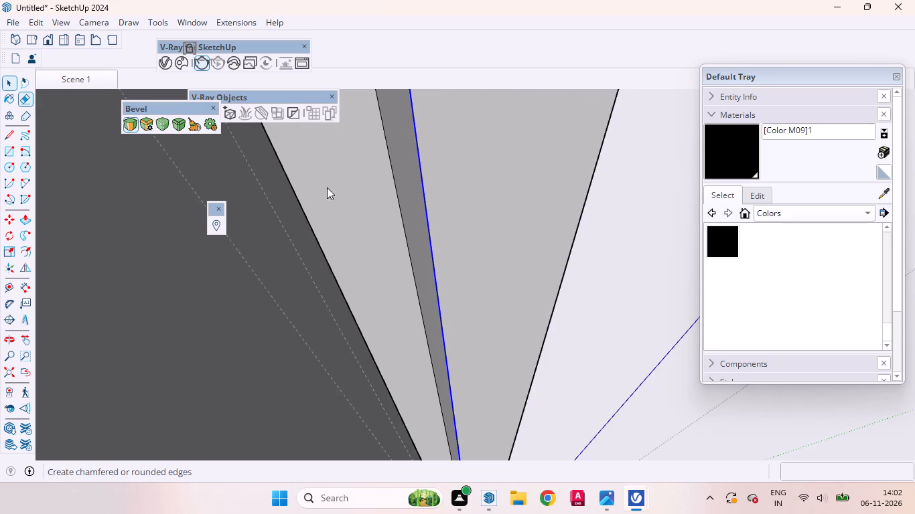
click(427, 223)
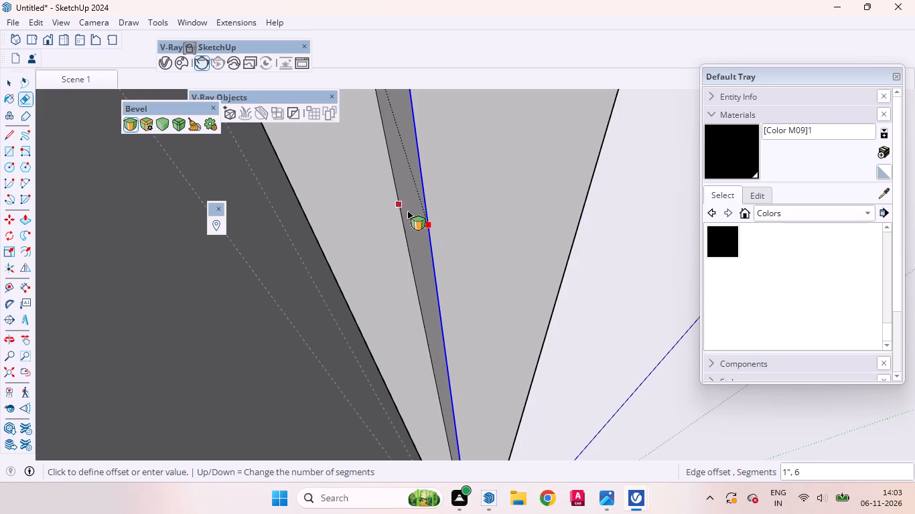
middle_drag(423, 226, 520, 302)
scroll(453, 313, down, 4)
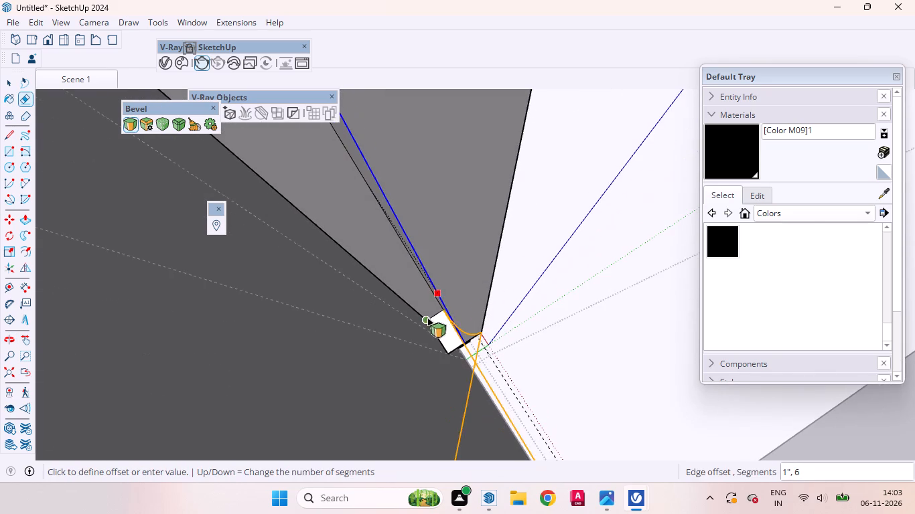
middle_drag(425, 279, 226, 158)
scroll(393, 260, down, 8)
scroll(395, 248, up, 2)
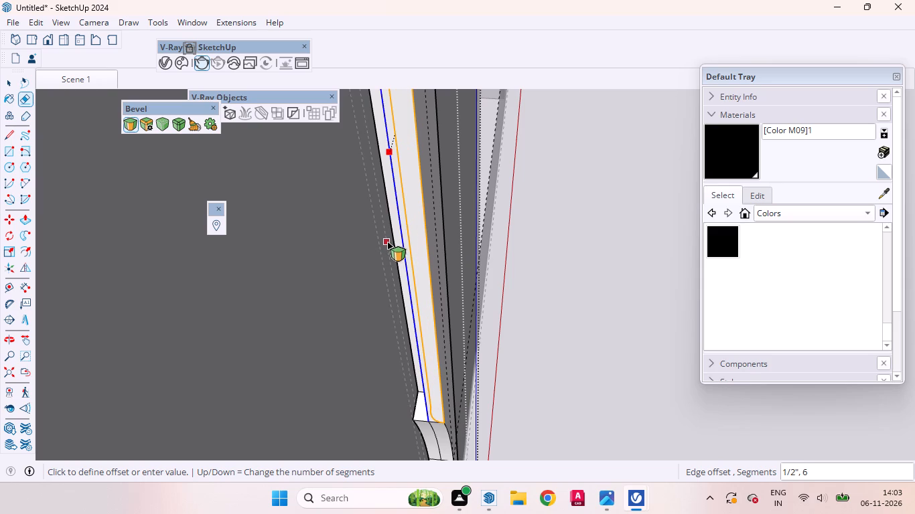
click(387, 242)
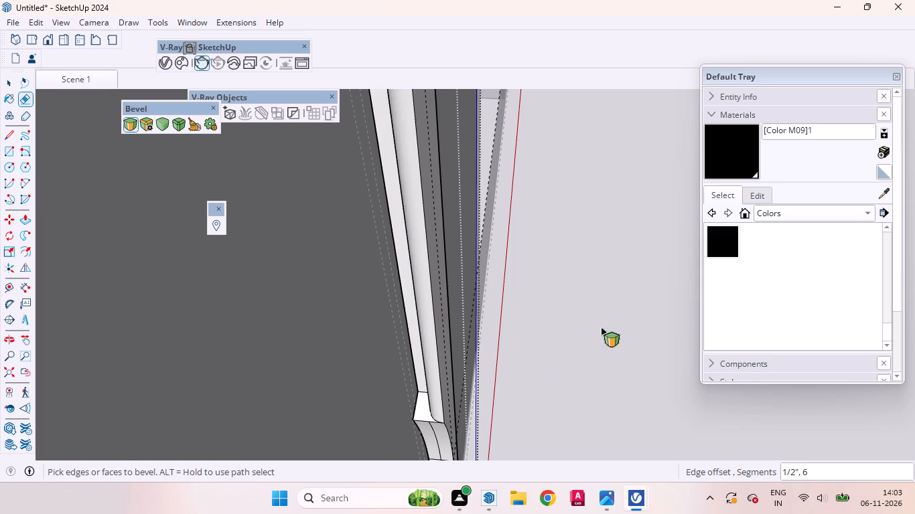
key(space)
Bevel the short top edge above the handle's recessed step face with an offset of about 1/8" and 6 segments.
scroll(530, 301, down, 4)
middle_drag(525, 349, 401, 302)
scroll(405, 337, down, 12)
scroll(356, 210, up, 17)
scroll(384, 276, down, 1)
scroll(384, 276, up, 5)
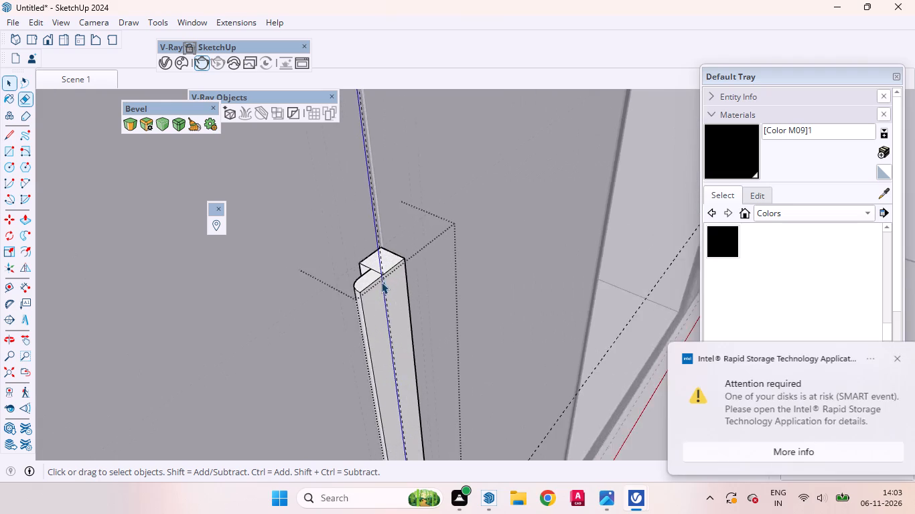
scroll(381, 282, up, 5)
scroll(366, 261, down, 1)
scroll(366, 261, up, 4)
middle_drag(373, 268, 490, 396)
scroll(332, 266, up, 8)
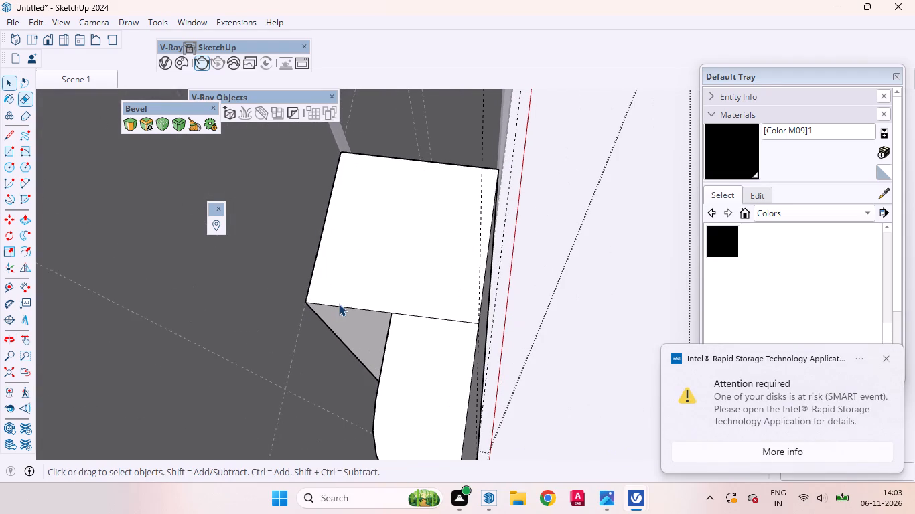
click(339, 304)
click(339, 307)
click(131, 124)
scroll(305, 281, up, 7)
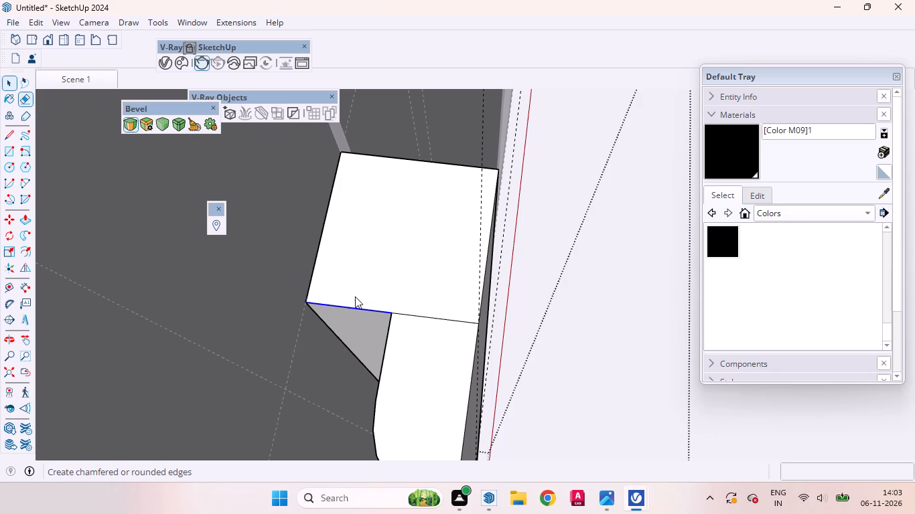
click(129, 128)
scroll(357, 335, up, 9)
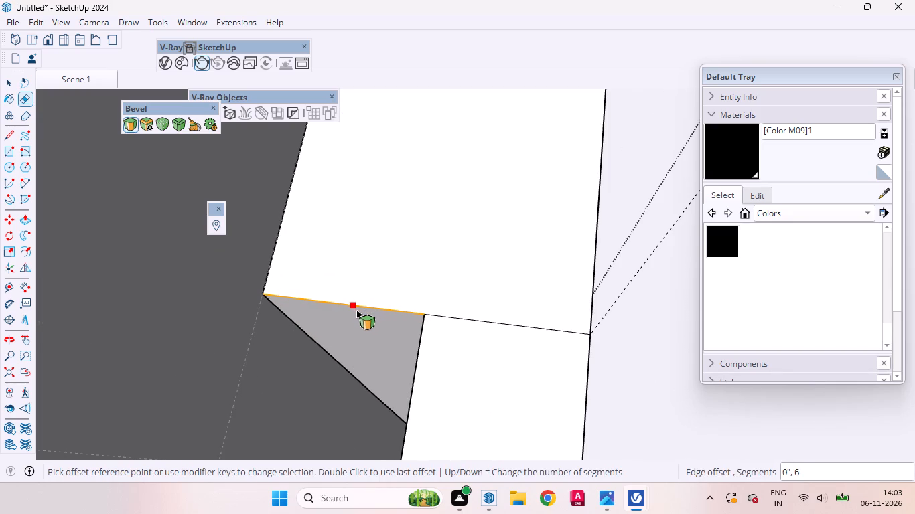
click(356, 310)
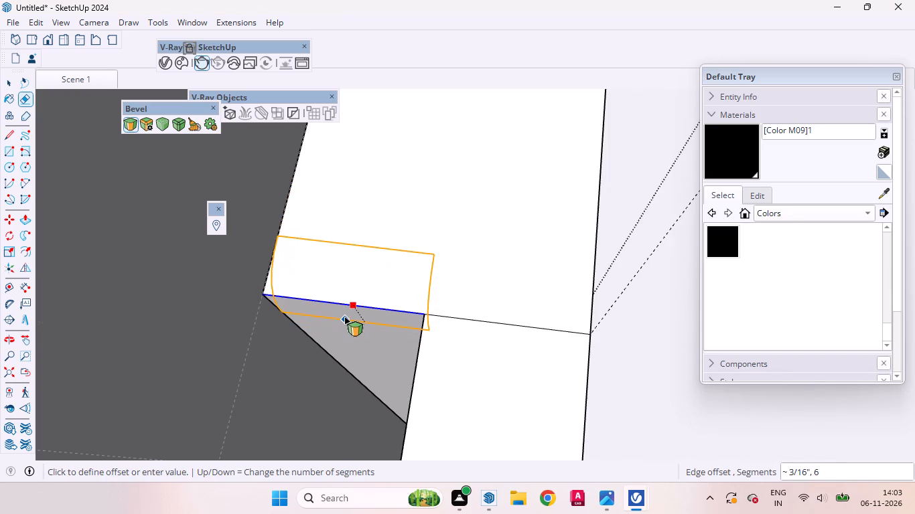
click(344, 317)
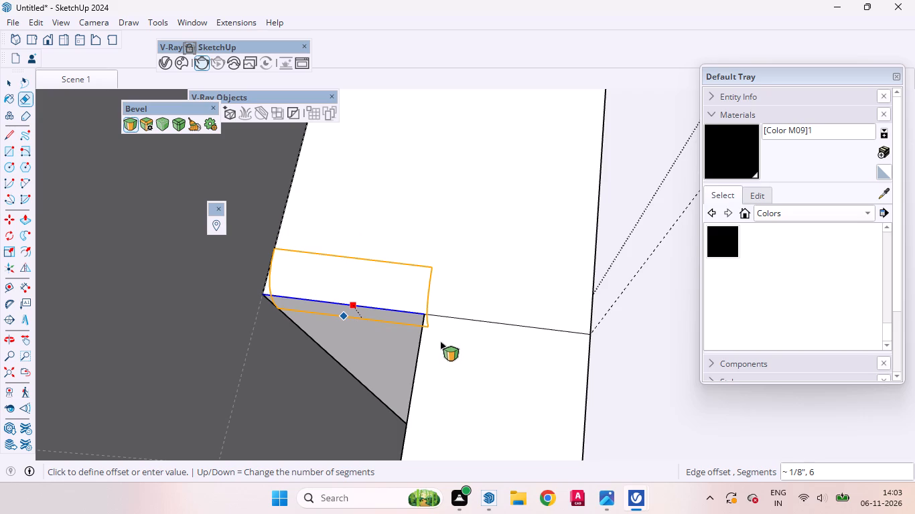
key(space)
Examine the handle's rounded top end and the leftover edge on its top face from several sides.
scroll(414, 272, down, 4)
scroll(413, 266, up, 3)
scroll(413, 264, down, 2)
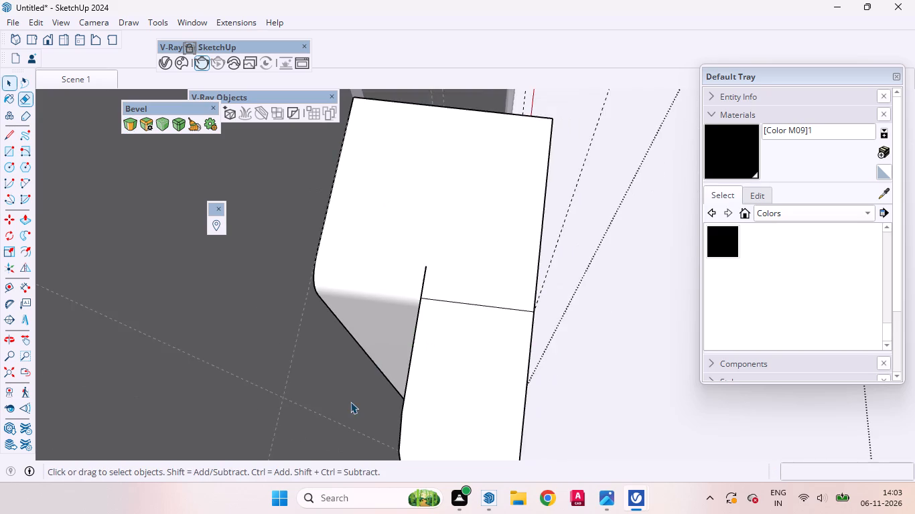
middle_drag(355, 396, 387, 143)
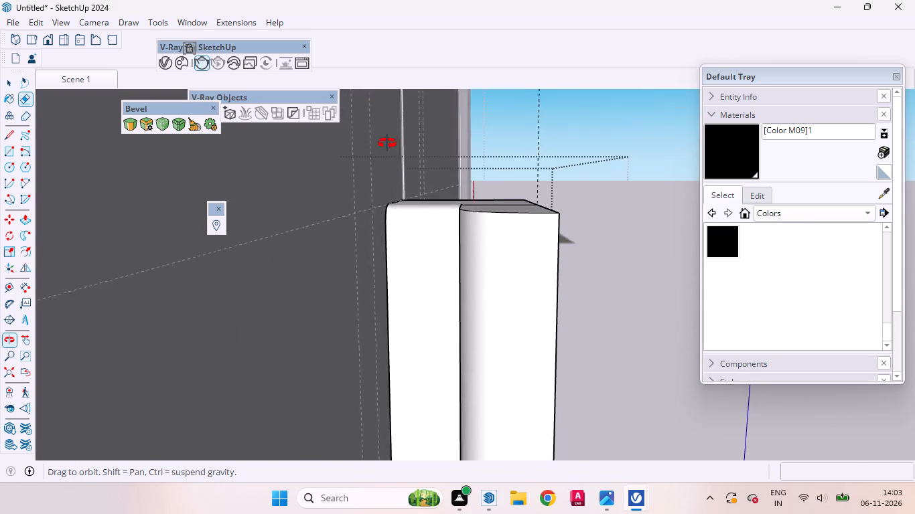
middle_drag(387, 143, 265, 268)
scroll(318, 244, down, 15)
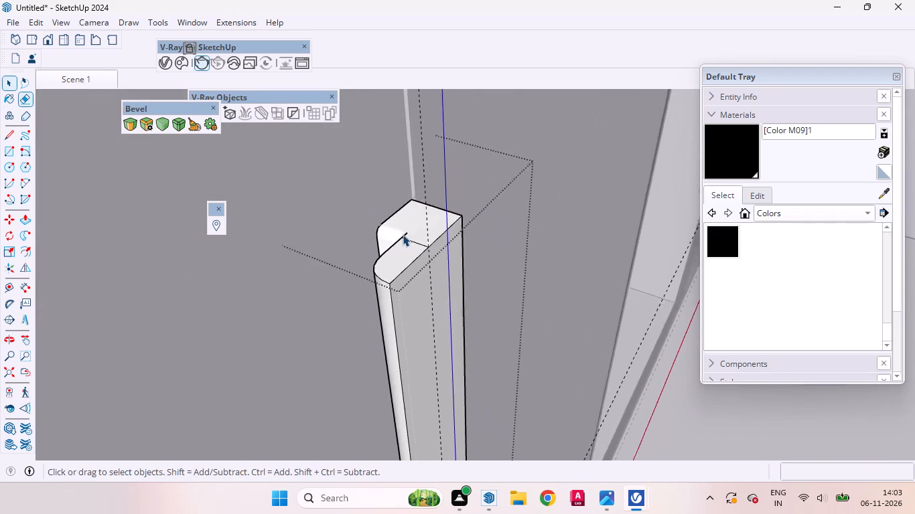
Erase the leftover short edge crossing the handle's top face beside the step.
scroll(403, 234, down, 2)
middle_drag(428, 319, 320, 220)
scroll(318, 217, up, 1)
scroll(361, 165, down, 10)
scroll(411, 195, down, 3)
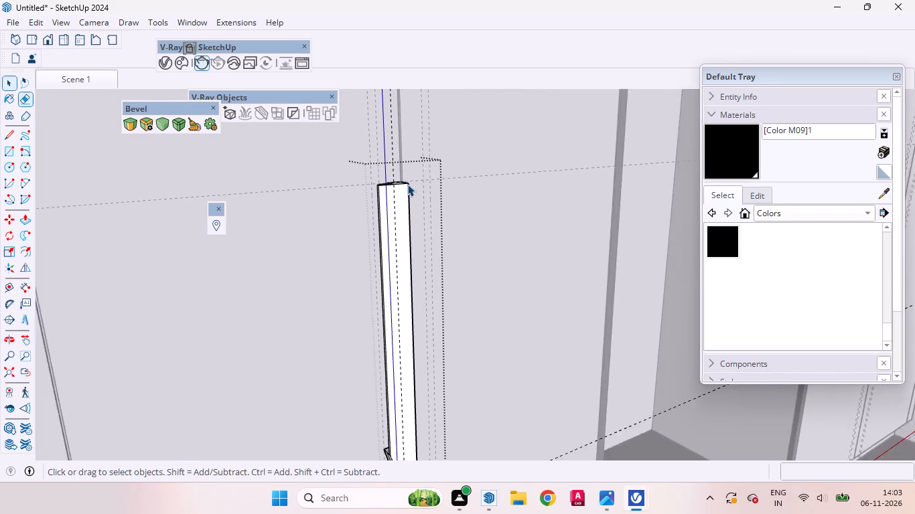
scroll(407, 184, up, 7)
scroll(400, 187, down, 1)
scroll(400, 187, up, 20)
scroll(400, 187, up, 4)
middle_drag(359, 198, 351, 269)
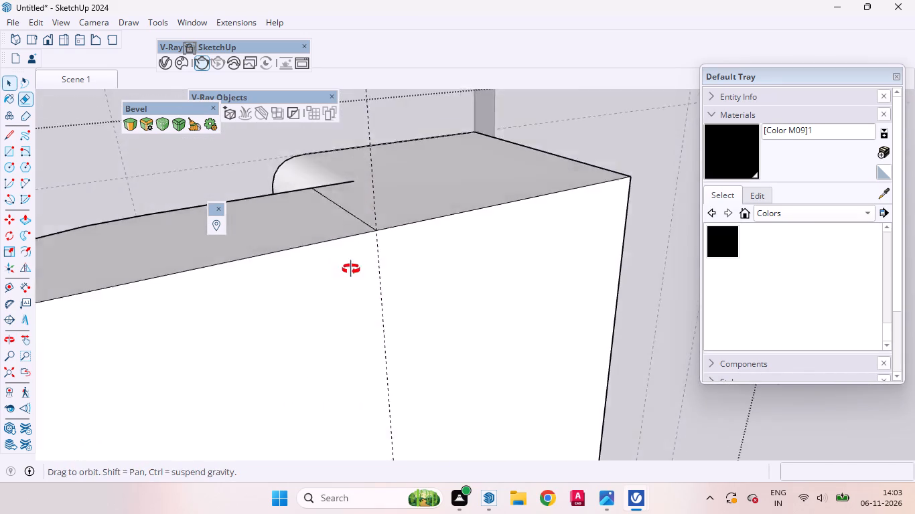
middle_drag(351, 269, 348, 280)
scroll(344, 209, up, 5)
click(340, 209)
right_click(340, 209)
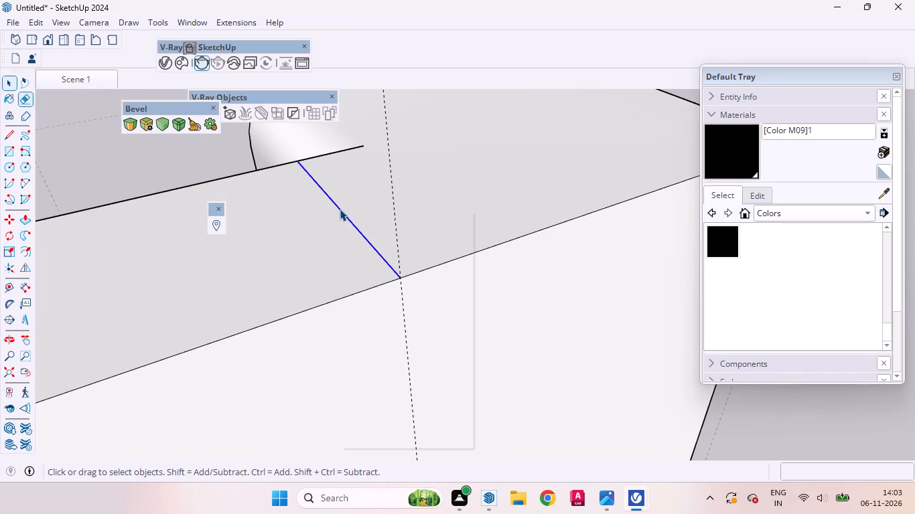
click(368, 236)
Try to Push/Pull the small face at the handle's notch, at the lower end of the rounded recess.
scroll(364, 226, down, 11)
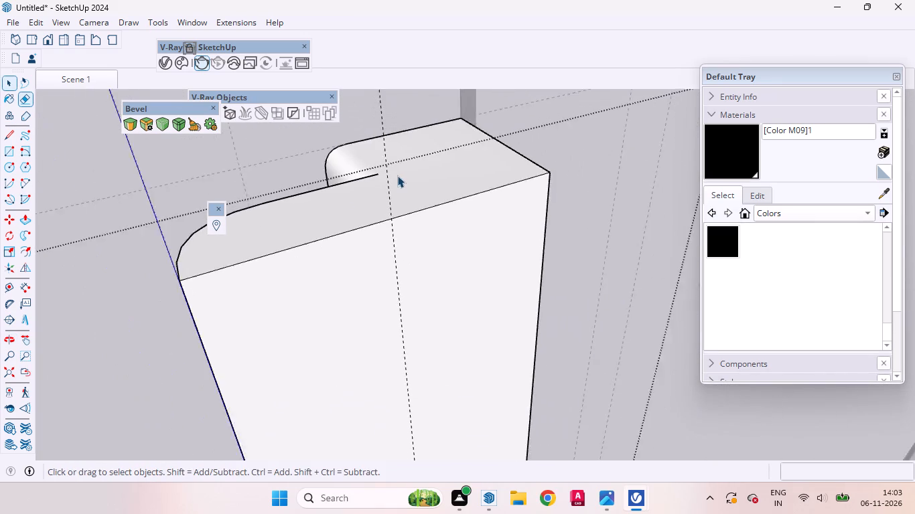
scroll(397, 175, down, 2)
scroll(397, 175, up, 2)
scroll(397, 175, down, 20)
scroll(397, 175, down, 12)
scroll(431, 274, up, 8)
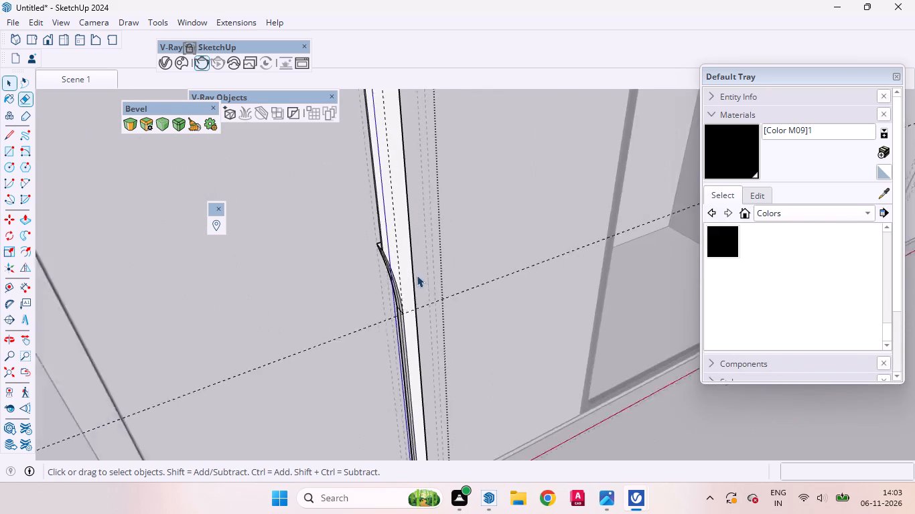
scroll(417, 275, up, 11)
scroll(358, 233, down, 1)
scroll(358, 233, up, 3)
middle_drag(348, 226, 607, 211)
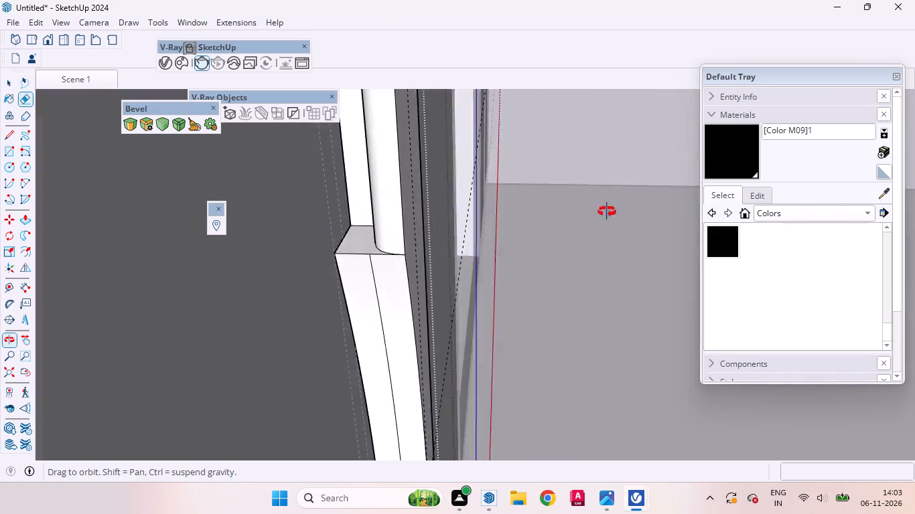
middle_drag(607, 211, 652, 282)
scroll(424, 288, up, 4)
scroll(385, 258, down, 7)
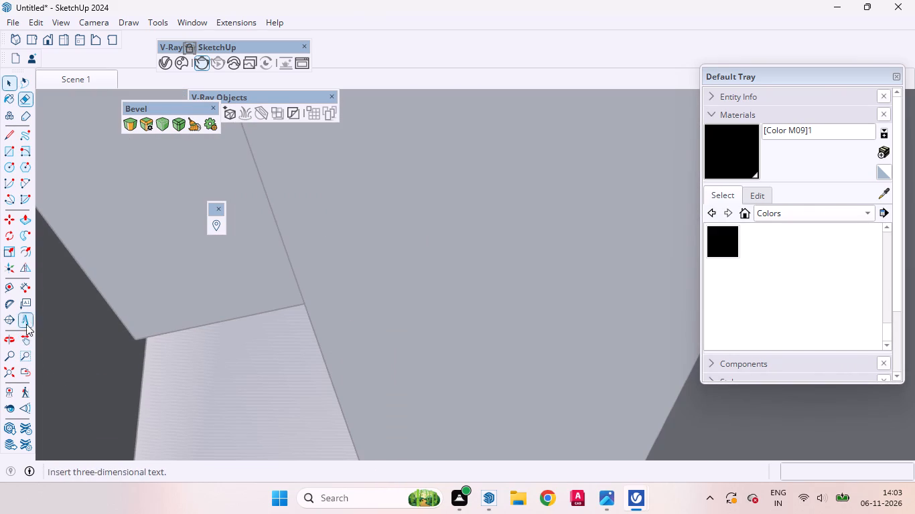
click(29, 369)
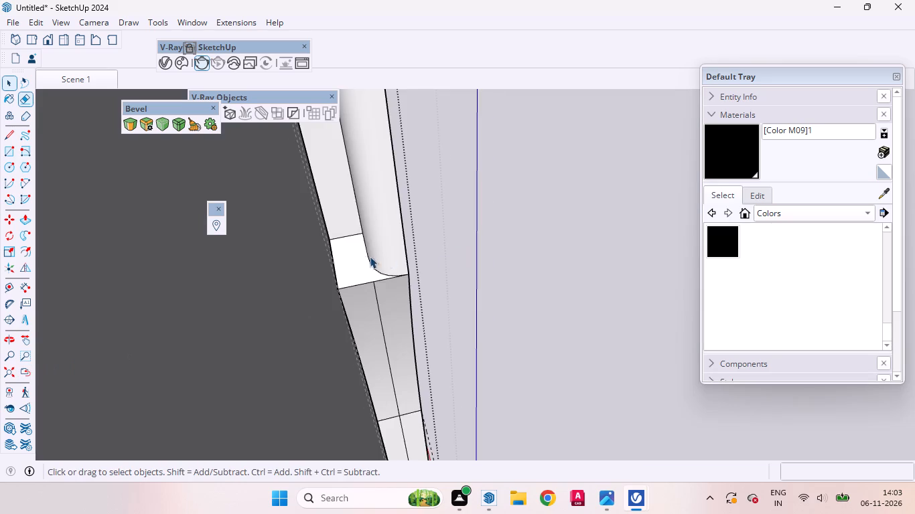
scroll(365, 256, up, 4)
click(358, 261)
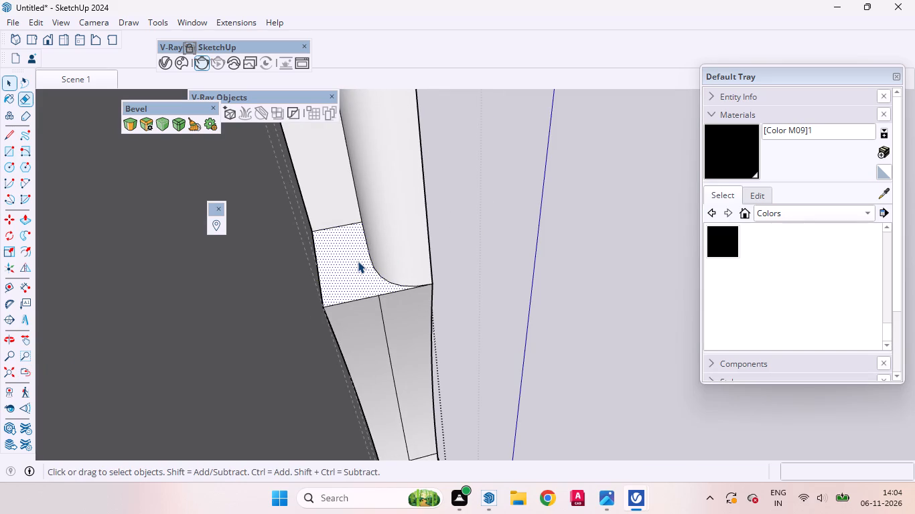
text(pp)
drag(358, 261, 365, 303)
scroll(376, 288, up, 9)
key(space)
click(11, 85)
Leave the handle's editing mode and paint the whole handle with the black [Color M09]1 material.
scroll(366, 264, down, 2)
middle_drag(401, 291, 175, 277)
scroll(319, 262, down, 20)
scroll(319, 262, down, 2)
middle_drag(456, 237, 279, 223)
scroll(377, 209, down, 11)
scroll(411, 307, down, 4)
middle_drag(394, 279, 374, 171)
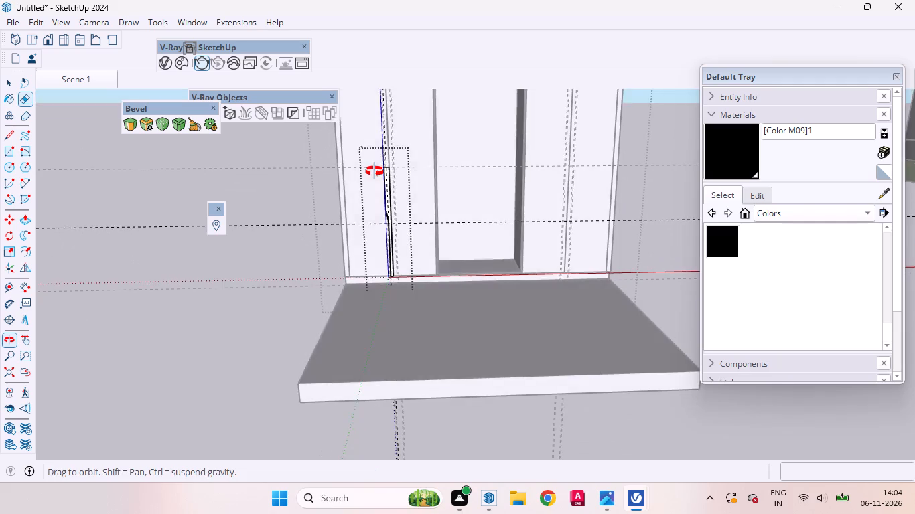
middle_drag(374, 171, 374, 171)
scroll(389, 171, up, 5)
click(261, 352)
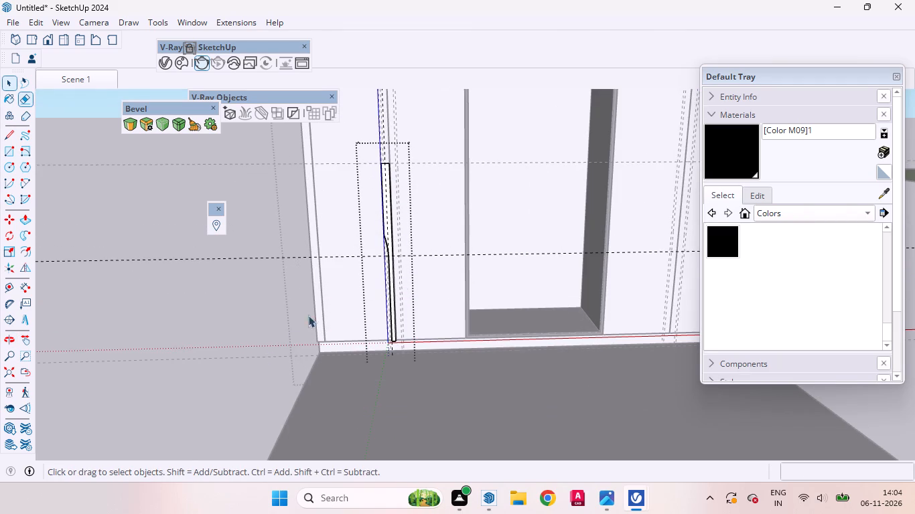
click(733, 157)
scroll(379, 169, up, 5)
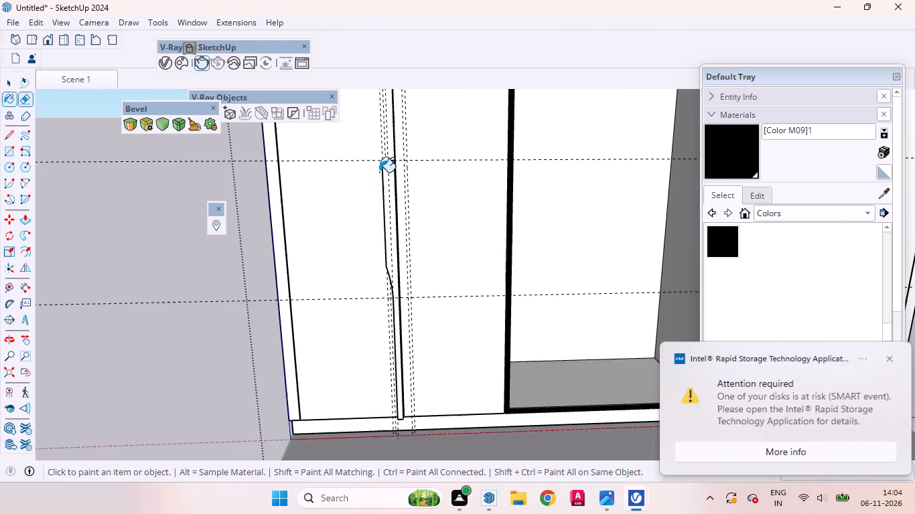
scroll(379, 172, up, 9)
click(389, 175)
middle_drag(390, 188, 401, 327)
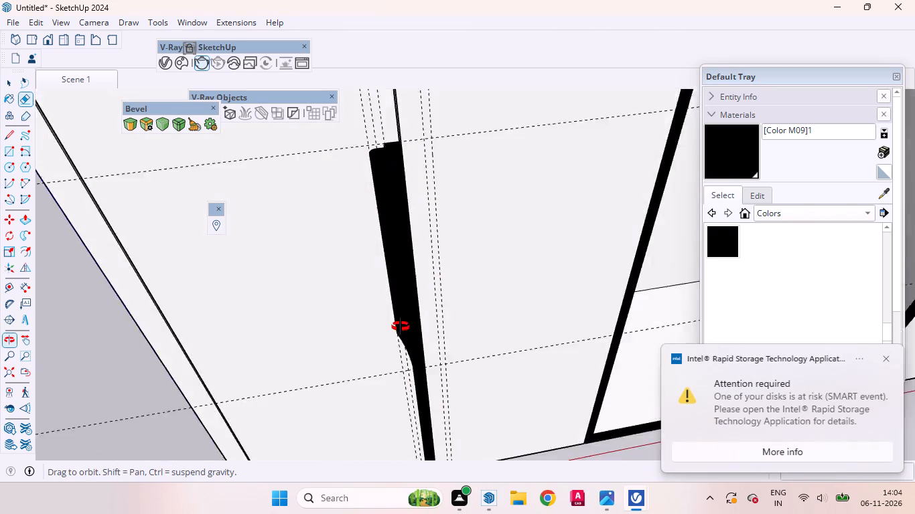
middle_drag(401, 327, 583, 310)
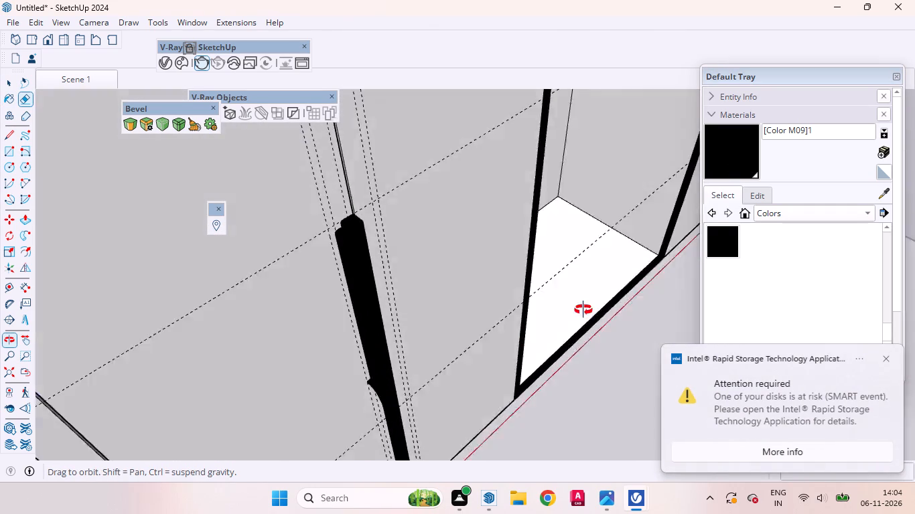
middle_drag(583, 310, 314, 276)
scroll(364, 268, down, 8)
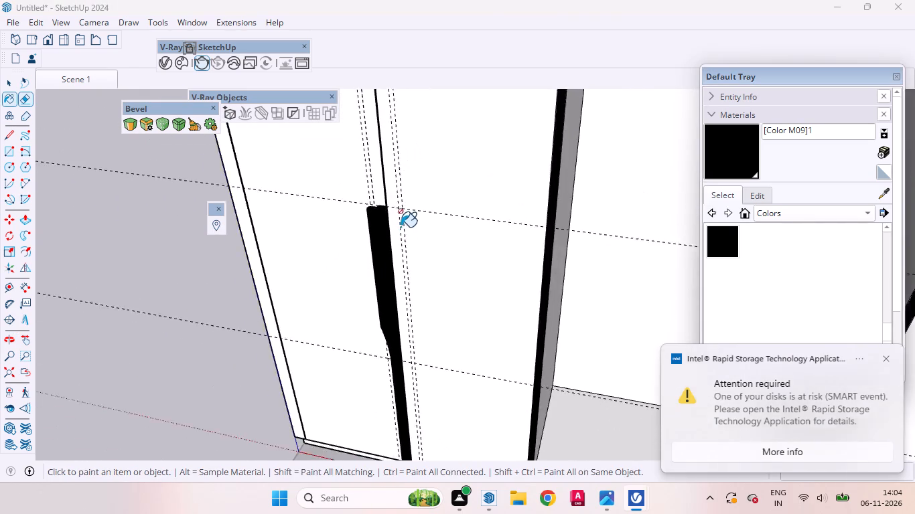
scroll(401, 227, down, 8)
key(space)
Move the black handle 0.5" along the red axis, away from the adjacent panel groove.
scroll(368, 121, up, 6)
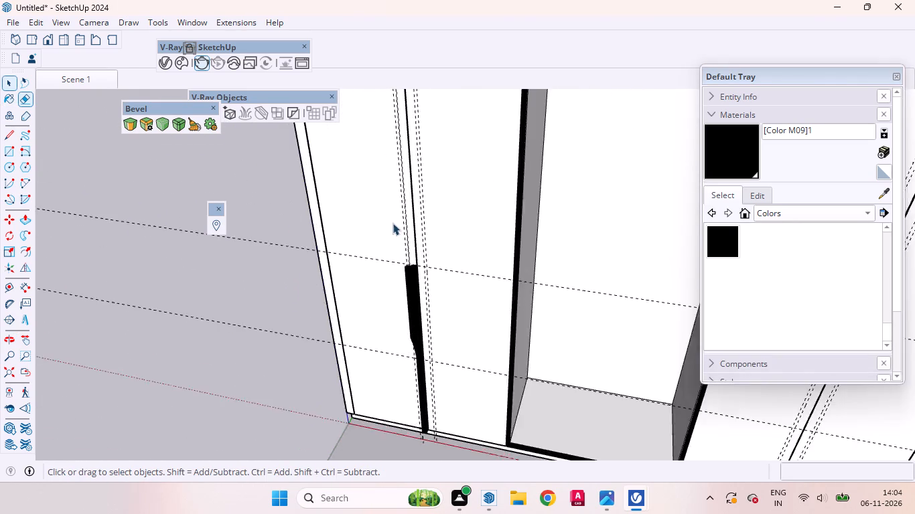
scroll(393, 223, up, 16)
scroll(425, 288, down, 1)
scroll(427, 287, up, 13)
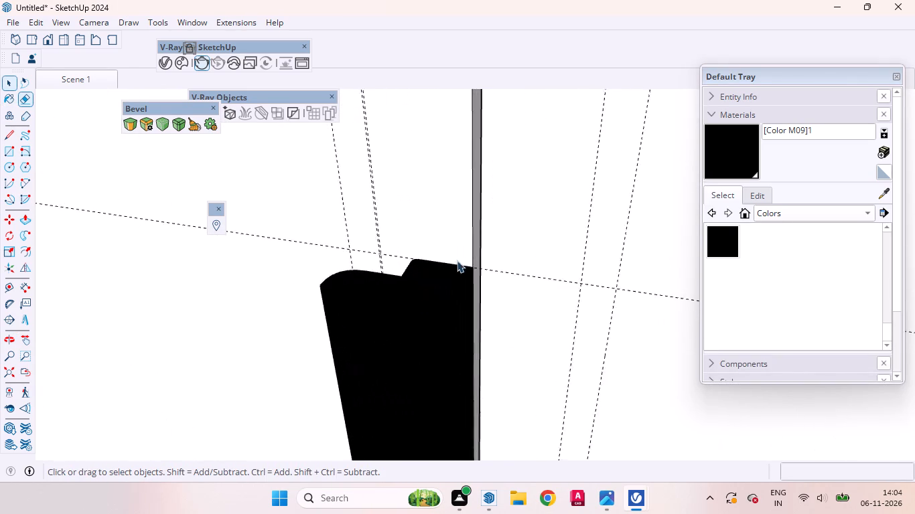
scroll(457, 260, up, 4)
middle_drag(462, 270, 502, 262)
scroll(496, 267, up, 8)
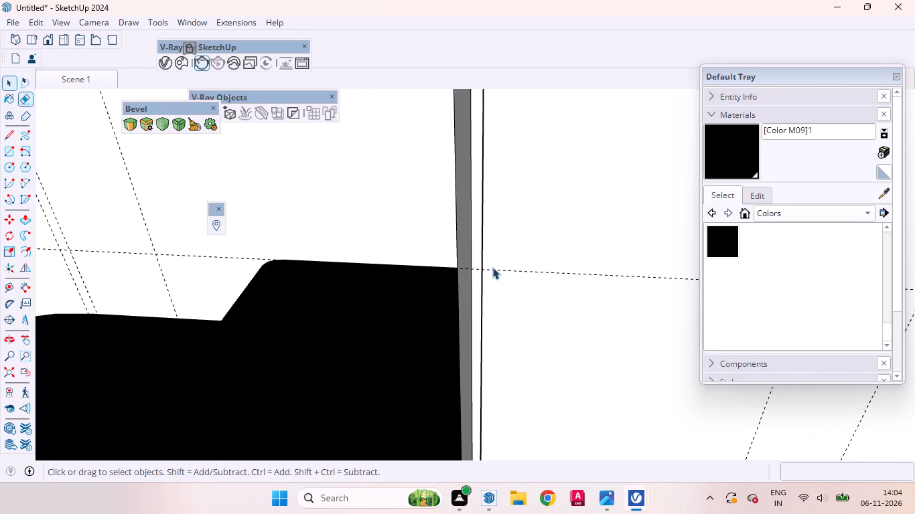
key(m)
scroll(431, 249, up, 6)
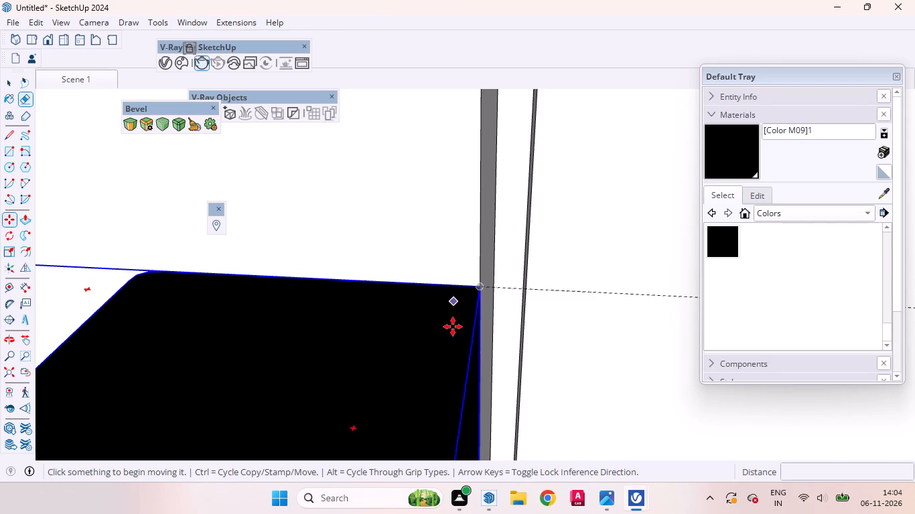
click(451, 335)
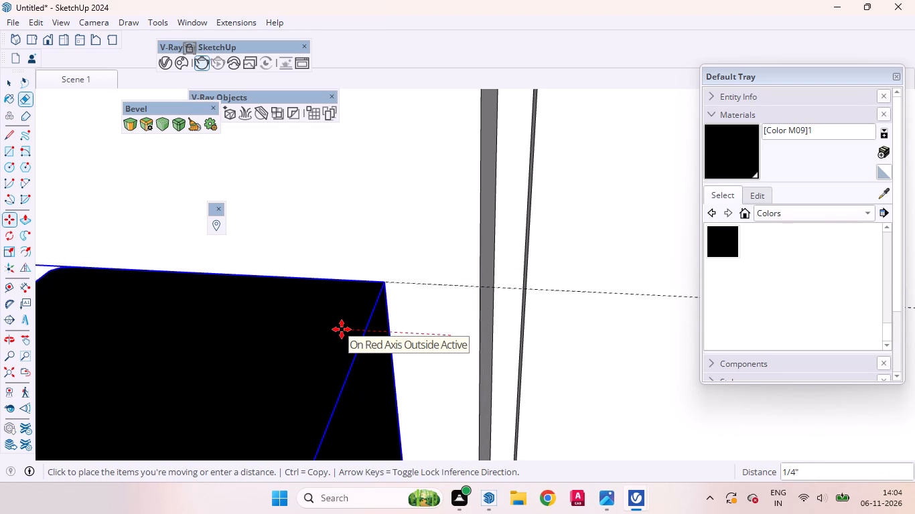
text(0,)
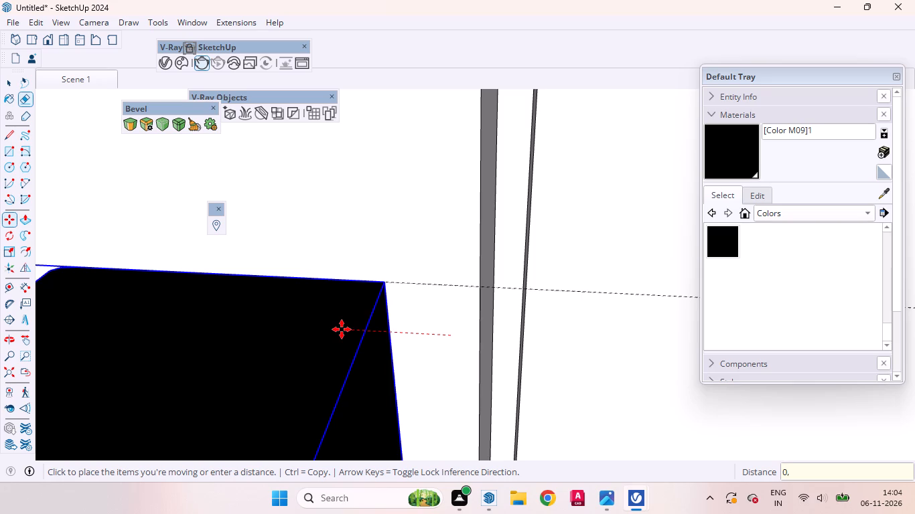
key(BackSpace)
key(period)
key(5)
key(Return)
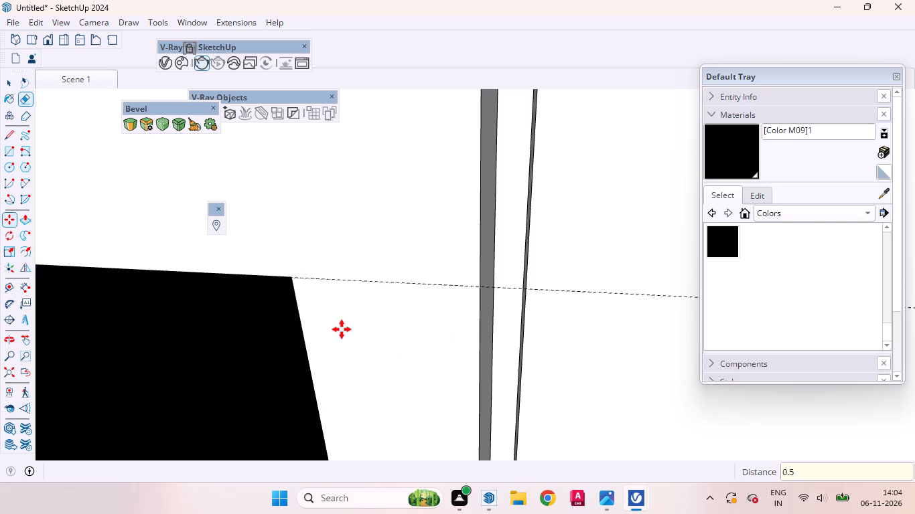
key(b)
scroll(345, 321, down, 6)
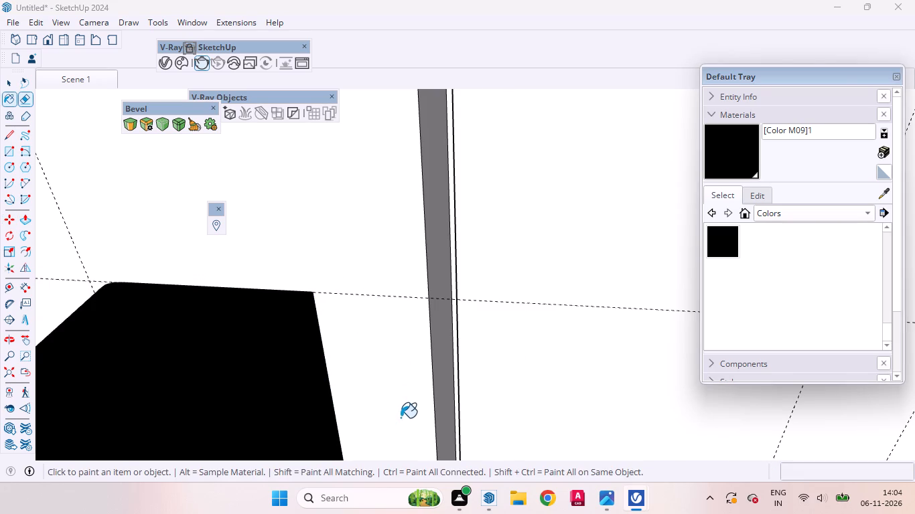
key(space)
Move the black handle 4" straight up from the panel's bottom edge.
scroll(417, 279, down, 20)
scroll(417, 279, down, 11)
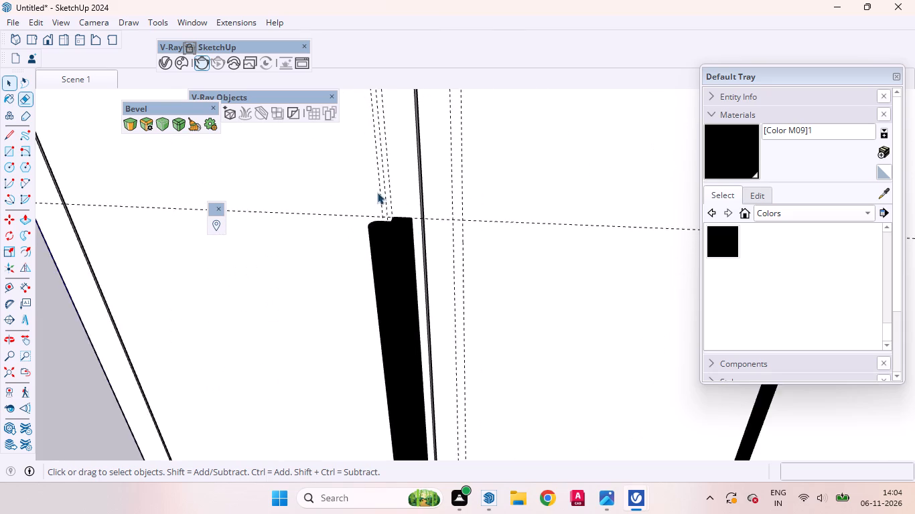
scroll(377, 192, down, 15)
middle_drag(384, 268, 411, 188)
scroll(417, 378, up, 2)
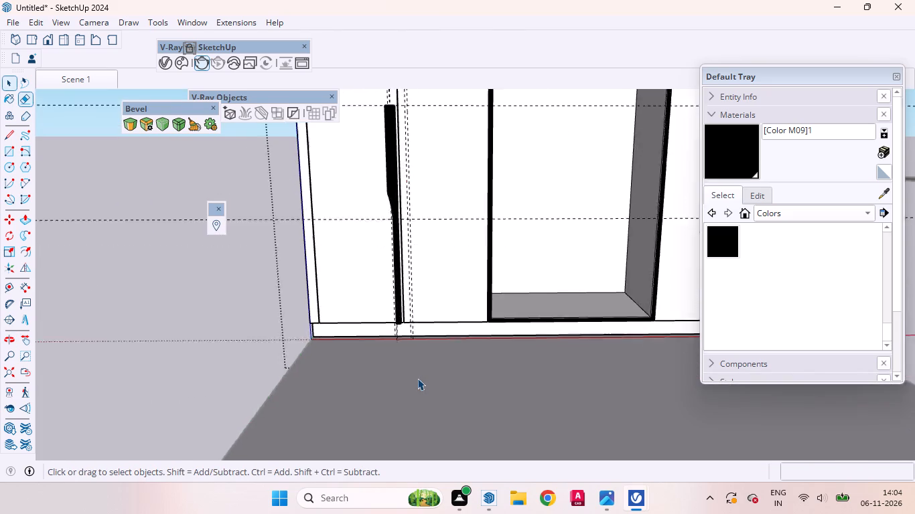
scroll(417, 378, up, 18)
middle_drag(382, 303, 617, 194)
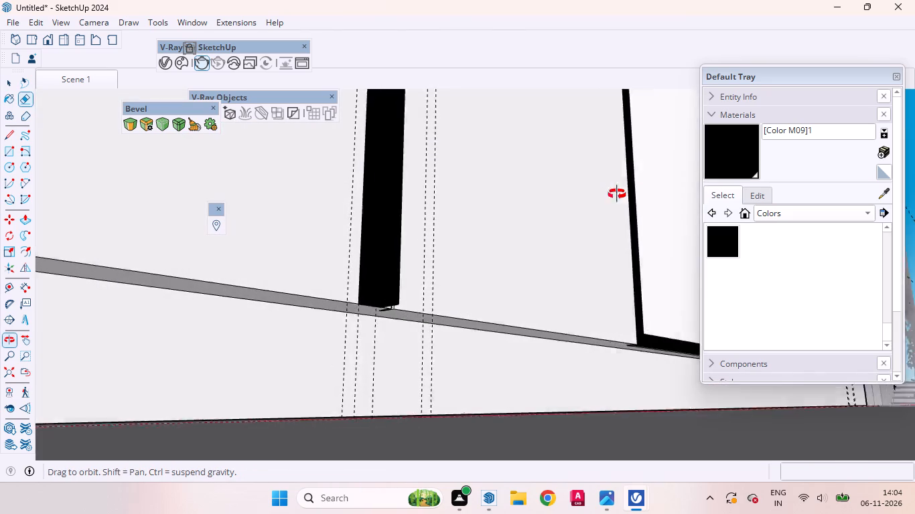
middle_drag(617, 194, 558, 196)
scroll(465, 243, up, 4)
click(336, 286)
middle_drag(325, 279, 343, 308)
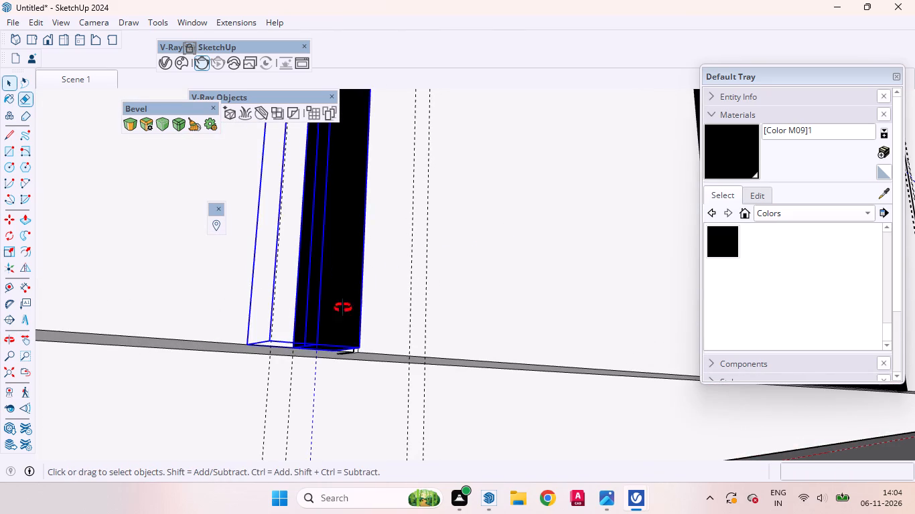
middle_drag(343, 308, 12, 288)
scroll(524, 305, down, 4)
middle_drag(557, 309, 541, 349)
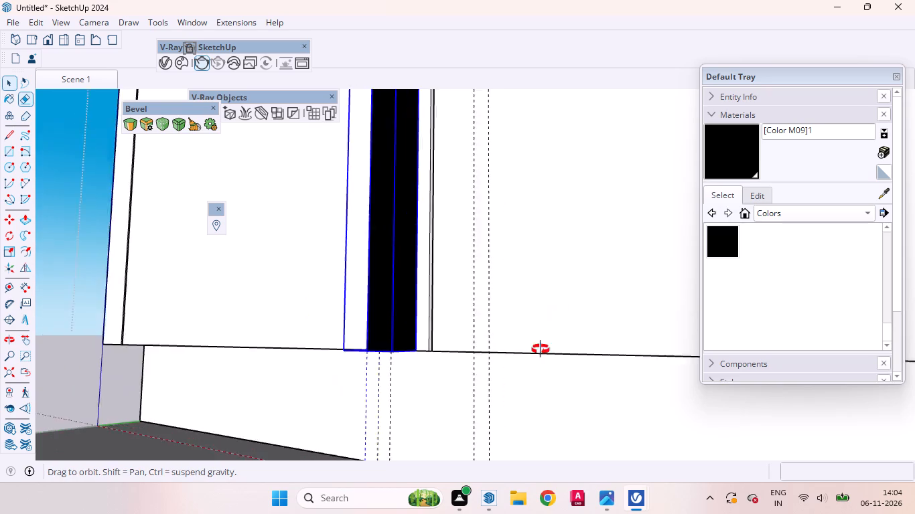
middle_drag(541, 349, 503, 344)
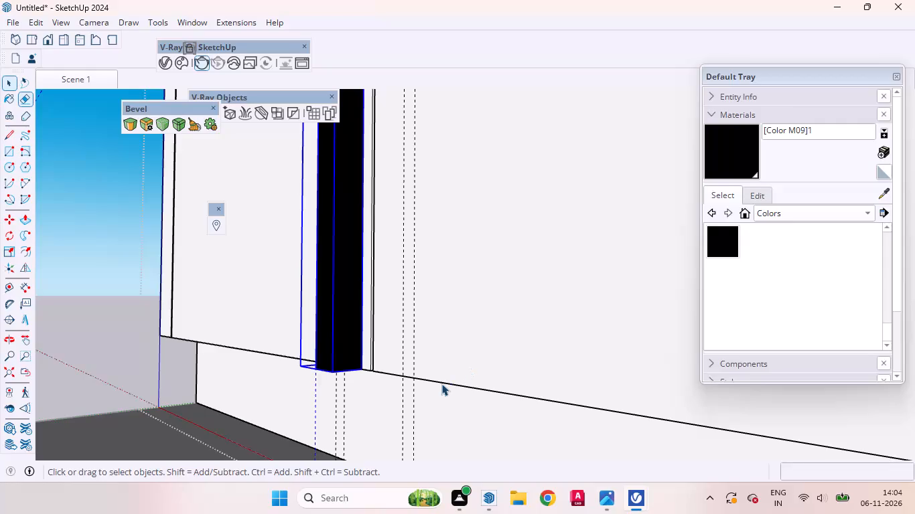
key(m)
click(498, 374)
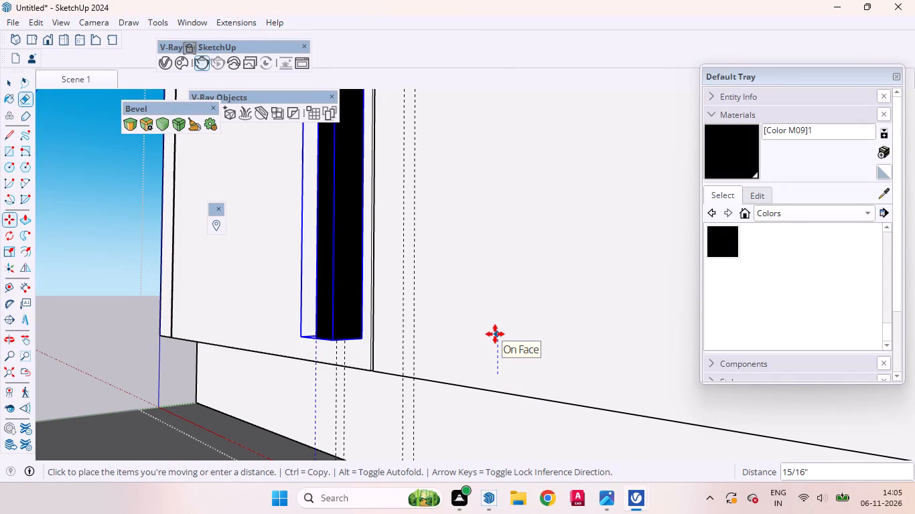
key(4)
key(Return)
key(space)
middle_drag(432, 331, 462, 353)
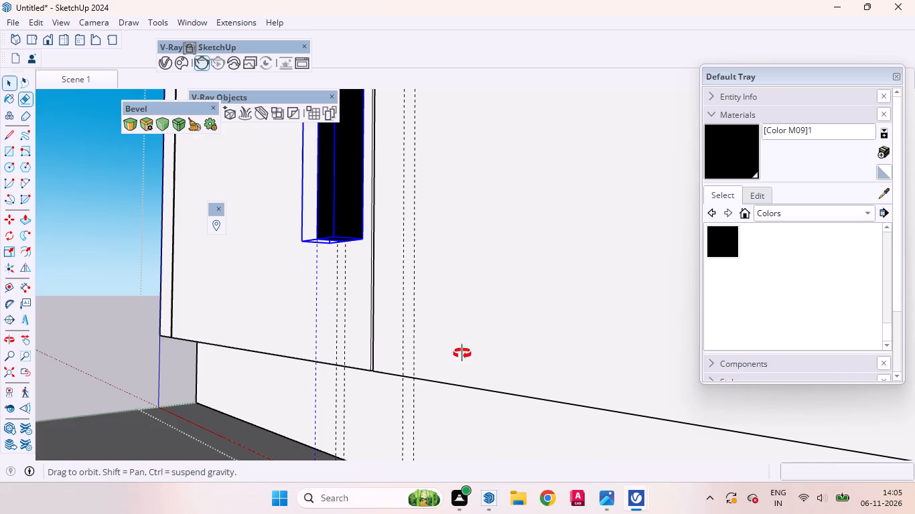
Copy the black handle about 4 5/8" along the red axis, onto the panel on the other side of the groove.
middle_drag(462, 353, 567, 434)
scroll(567, 434, up, 1)
scroll(575, 380, down, 20)
scroll(575, 380, down, 6)
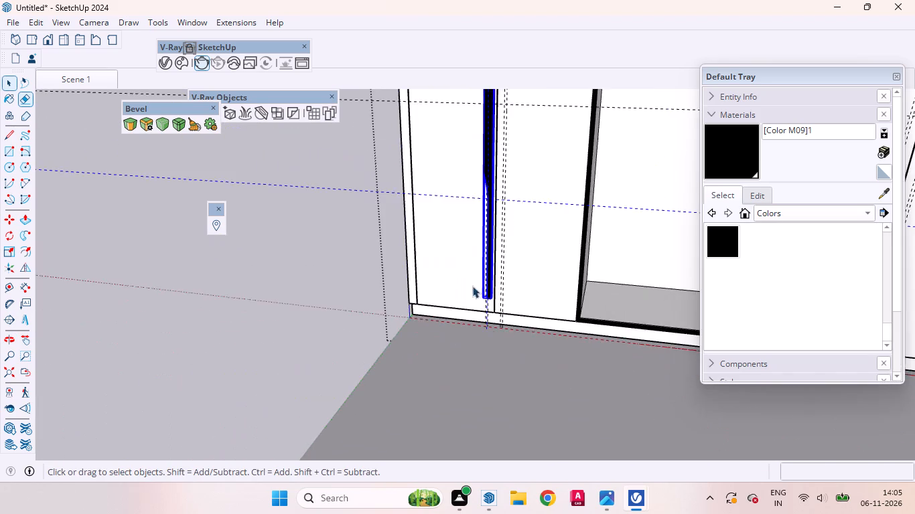
scroll(472, 286, down, 5)
middle_drag(474, 294, 601, 224)
scroll(479, 311, up, 7)
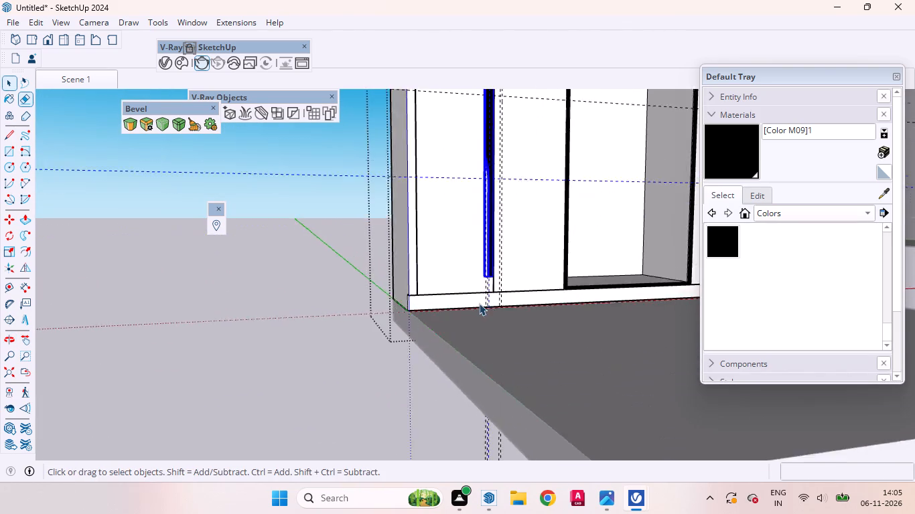
scroll(479, 303, up, 8)
middle_drag(468, 254, 517, 294)
middle_click(517, 294)
scroll(484, 299, up, 1)
scroll(401, 325, down, 16)
middle_drag(401, 274, 277, 266)
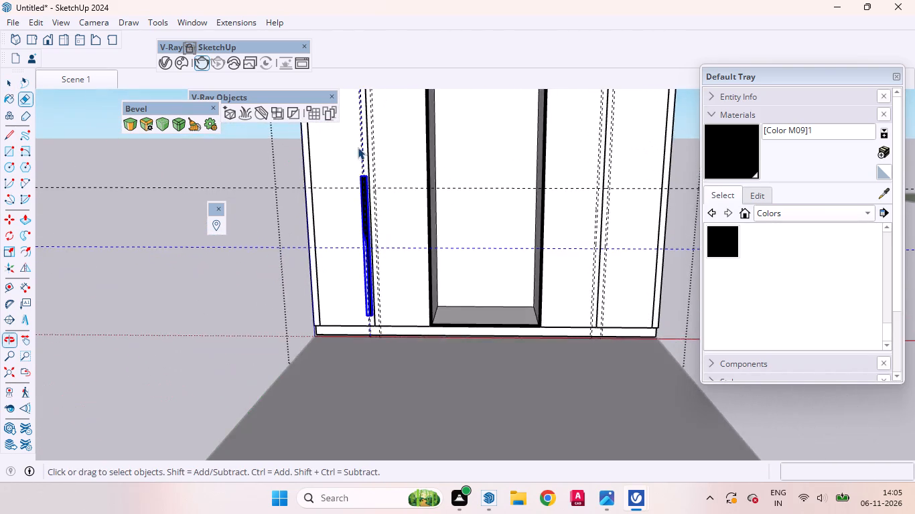
scroll(357, 145, up, 15)
key(m)
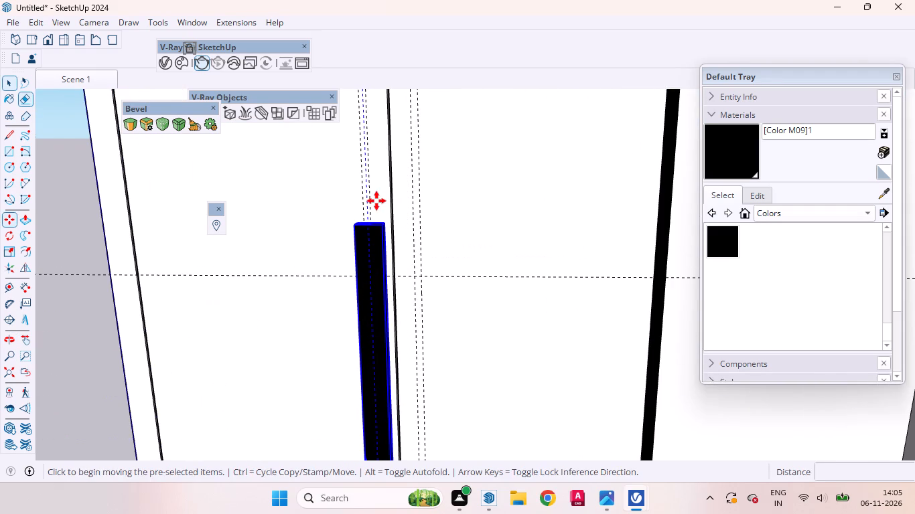
click(437, 292)
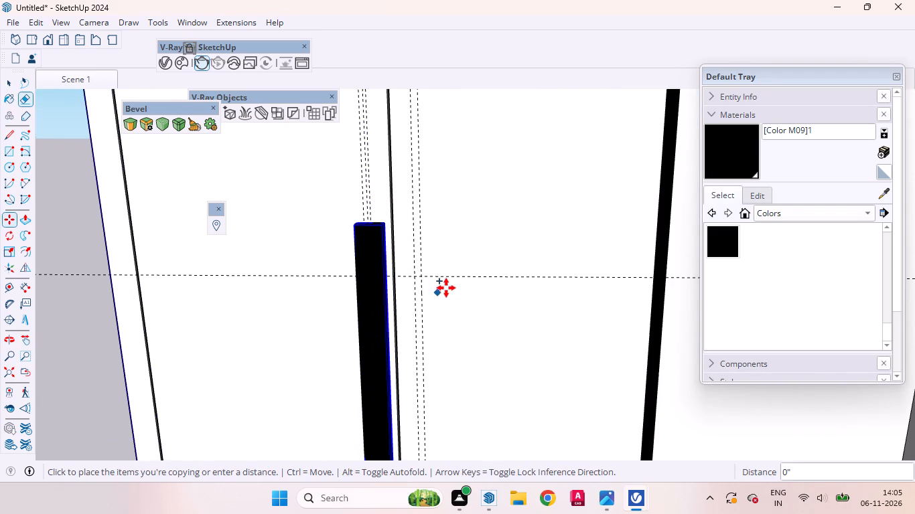
click(499, 294)
key(space)
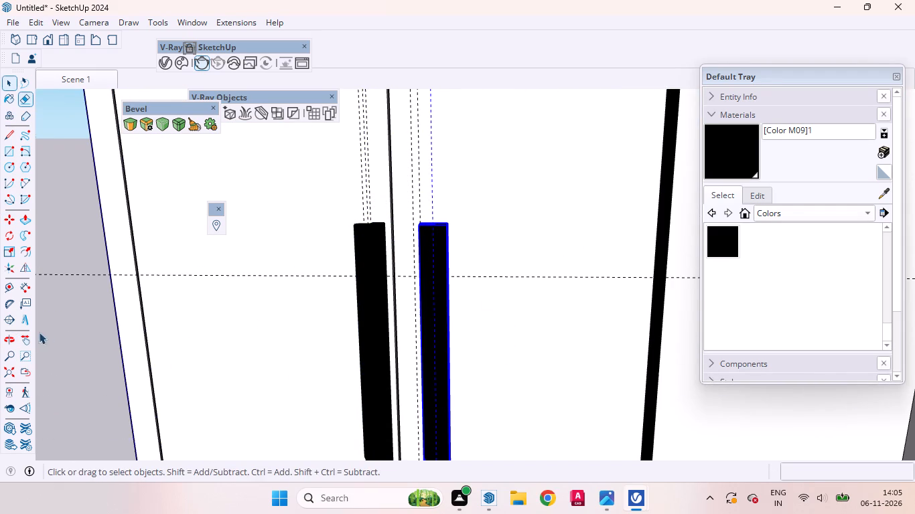
Flip the copied handle sideways so that it mirrors the original handle across the panel groove.
click(26, 269)
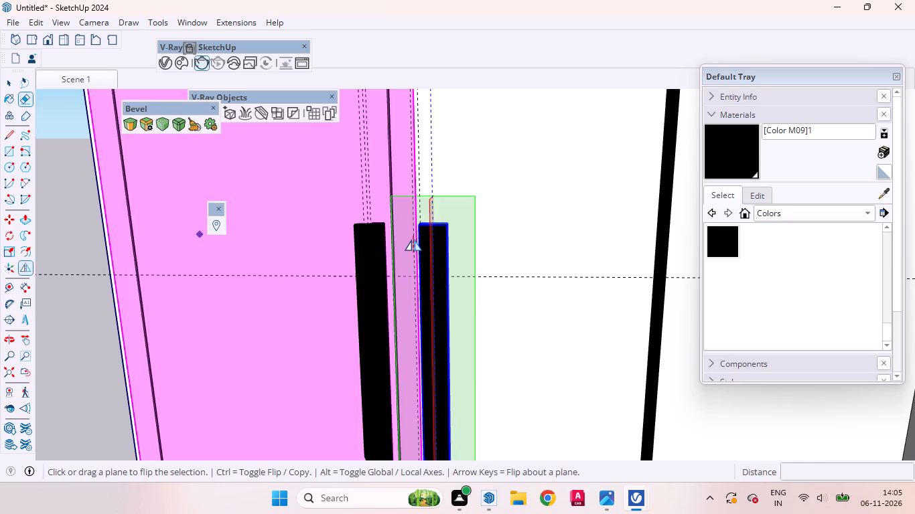
middle_drag(433, 234, 204, 273)
scroll(228, 276, up, 1)
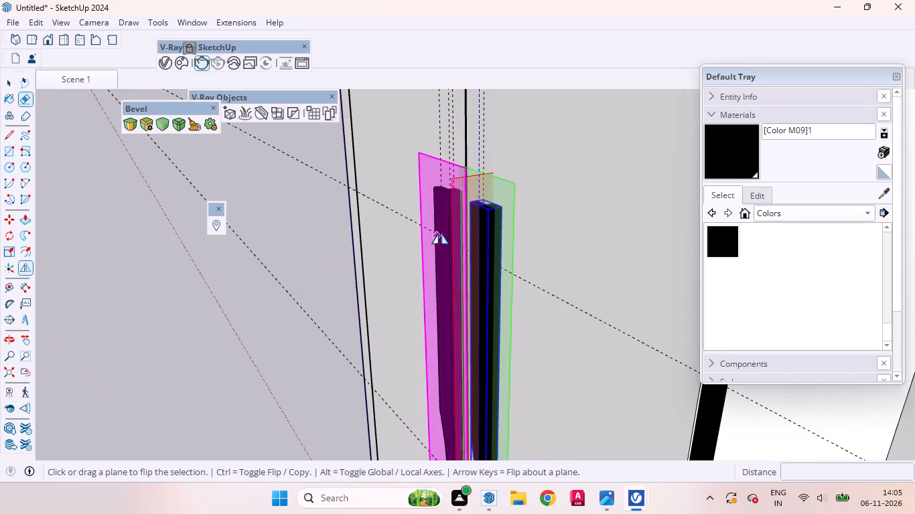
click(457, 211)
key(space)
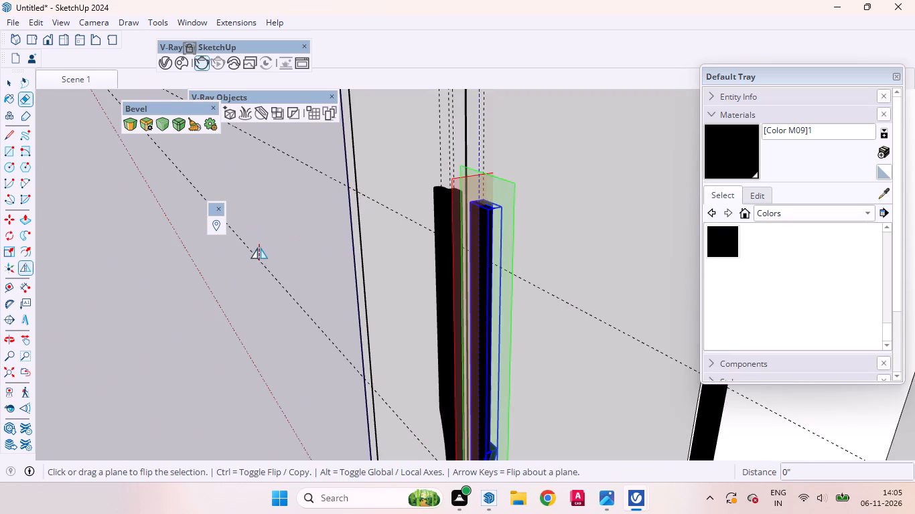
click(274, 230)
click(453, 190)
click(9, 82)
middle_drag(138, 278, 382, 257)
double_click(9, 84)
middle_drag(167, 264, 455, 268)
scroll(366, 301, down, 12)
scroll(331, 287, up, 1)
scroll(331, 287, down, 8)
middle_drag(307, 336, 409, 321)
click(319, 443)
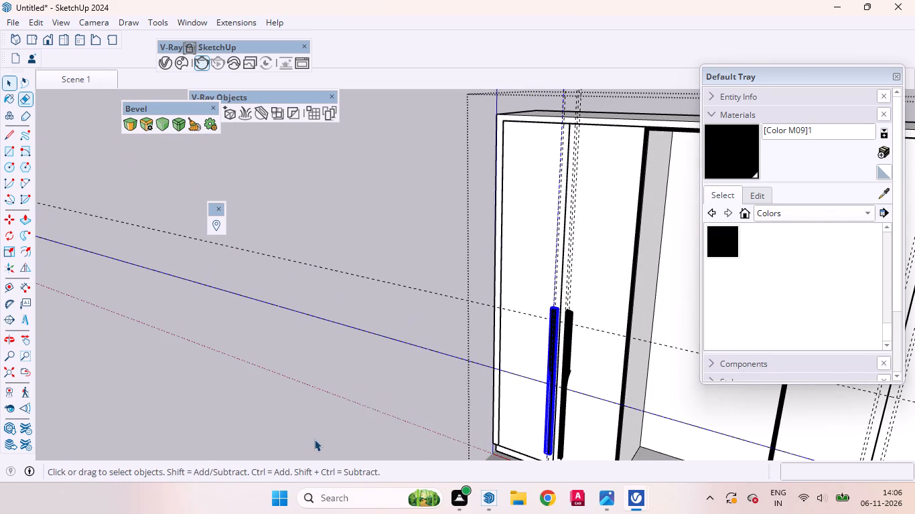
Move the flipped handle 2" along the red axis, bringing its top corner to the near edge of the panel groove.
scroll(528, 390, up, 8)
scroll(574, 366, down, 1)
scroll(574, 366, up, 11)
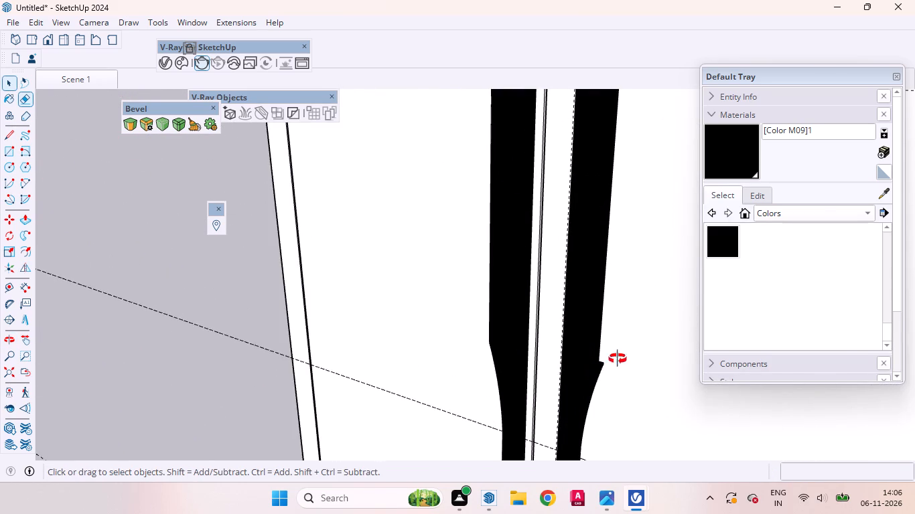
middle_drag(618, 359, 733, 367)
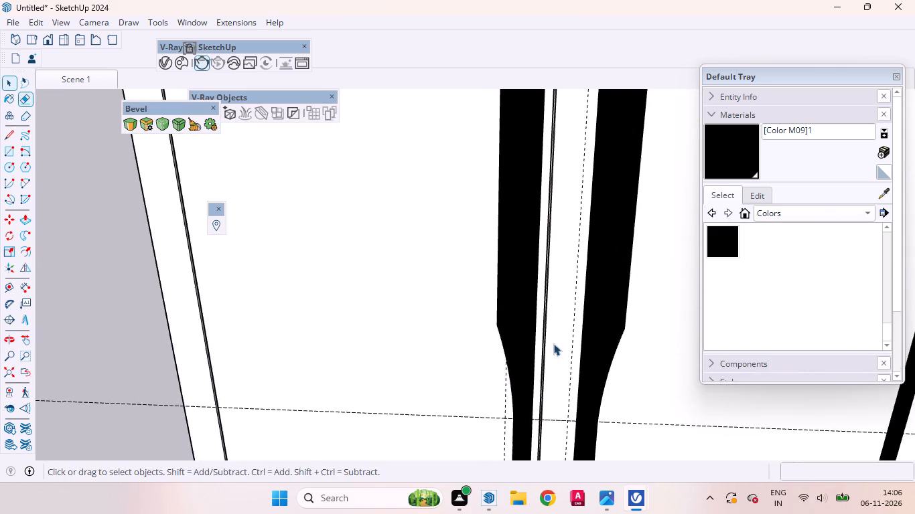
scroll(538, 333, down, 10)
scroll(535, 220, up, 15)
middle_drag(572, 213, 626, 336)
middle_click(625, 336)
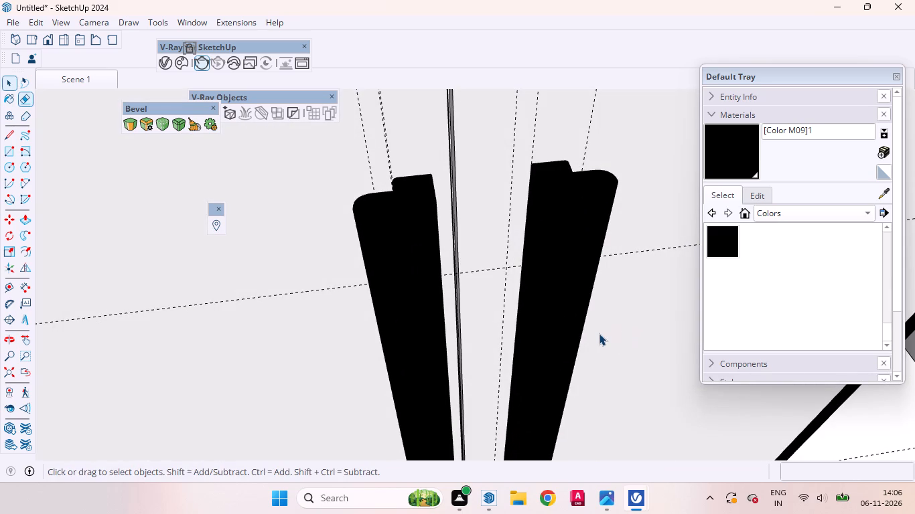
key(m)
scroll(567, 185, up, 5)
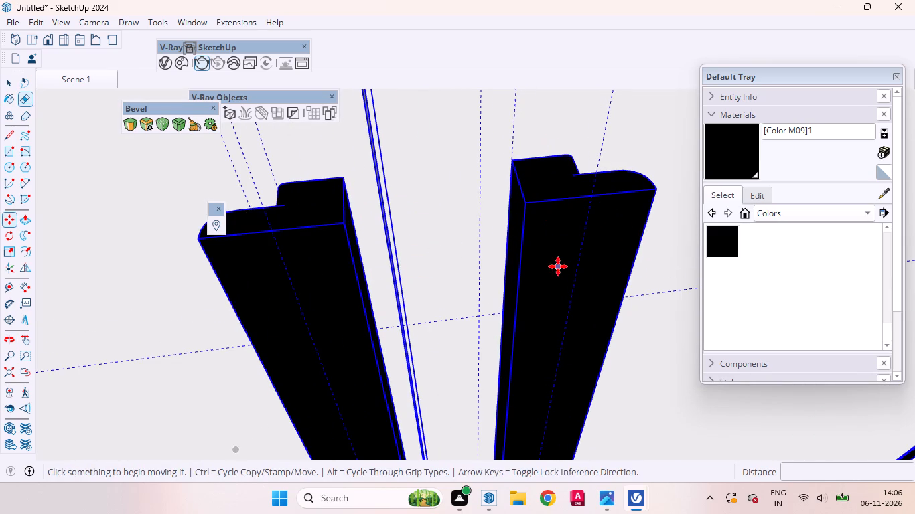
key(space)
click(557, 273)
double_click(568, 247)
click(554, 278)
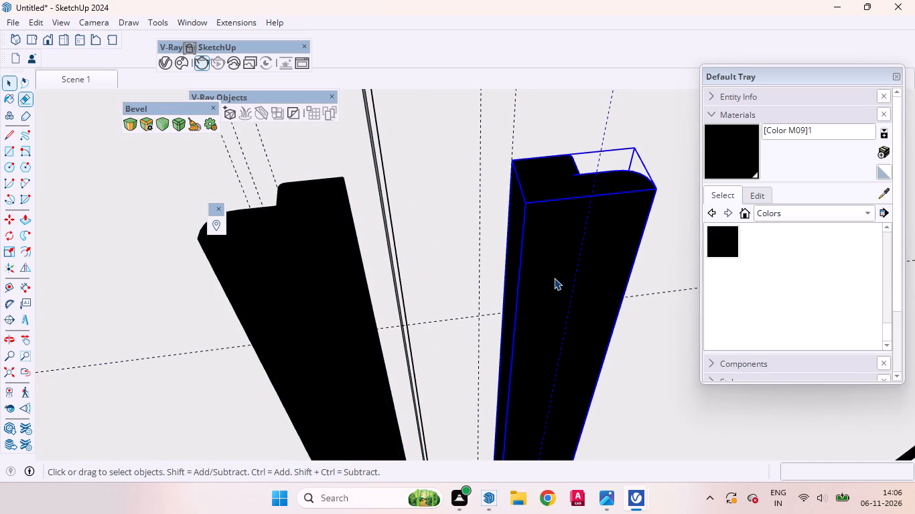
key(m)
scroll(511, 173, up, 9)
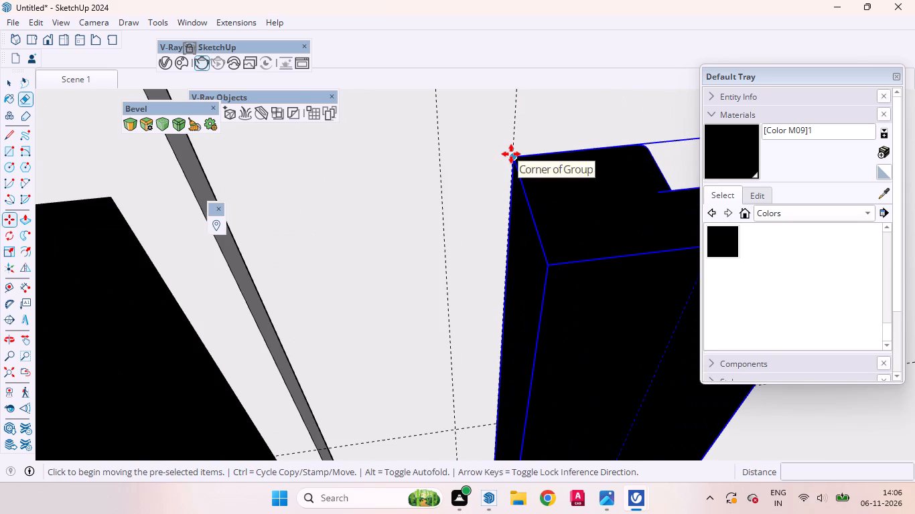
click(511, 154)
scroll(518, 167, down, 7)
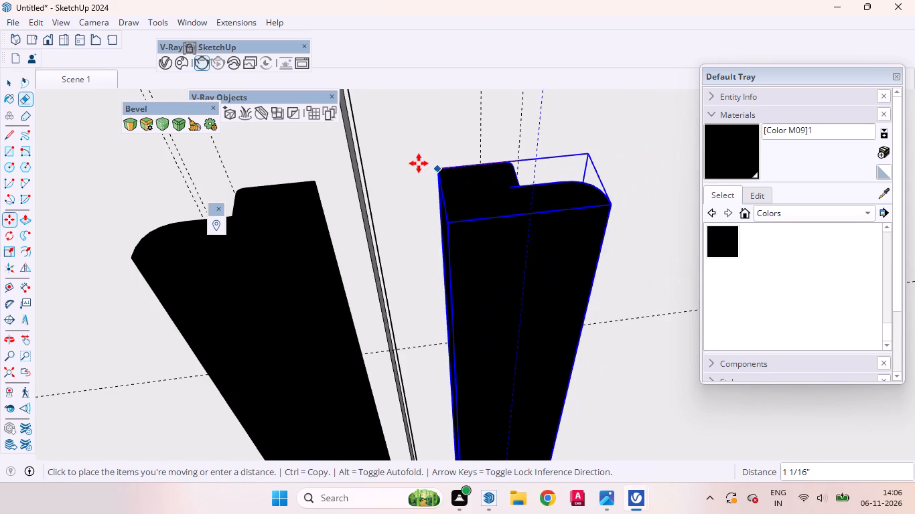
click(365, 178)
Move the flipped handle 0.5" along the red axis, away from the panel groove.
scroll(419, 170, up, 12)
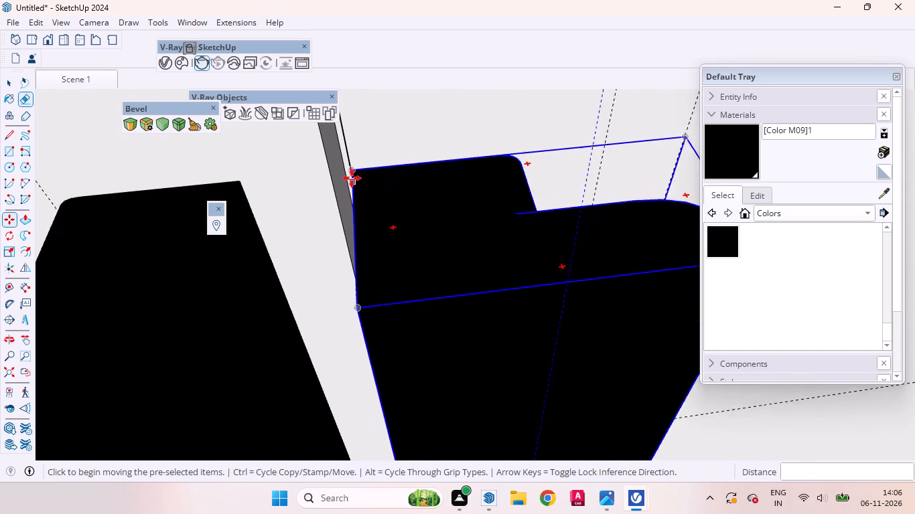
click(352, 167)
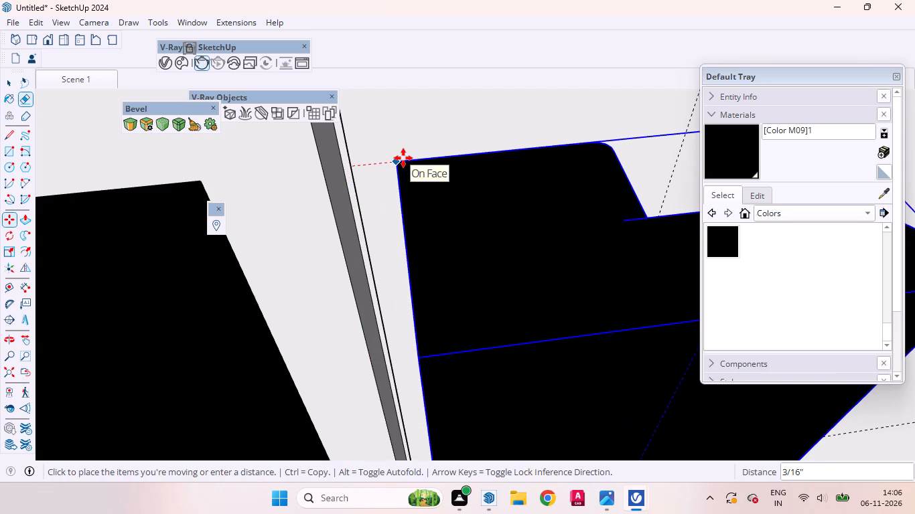
key(0)
text(.5)
key(Return)
key(space)
scroll(386, 174, down, 5)
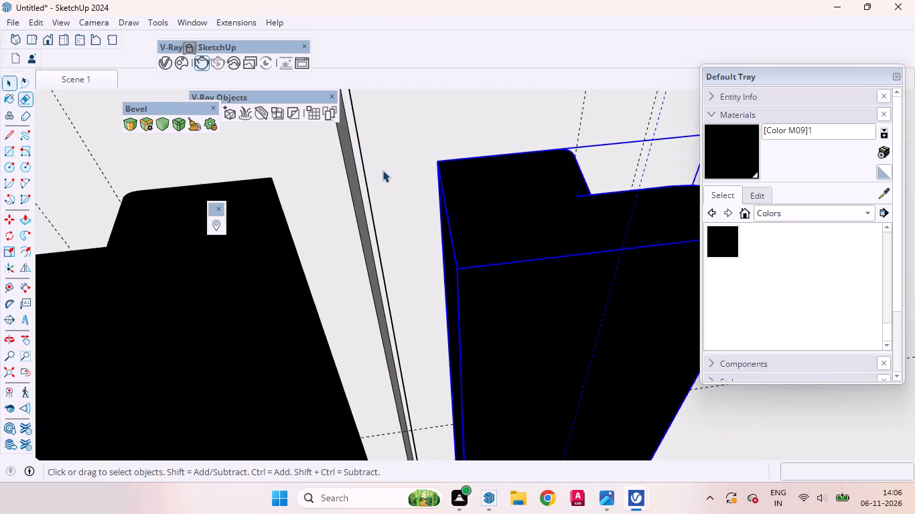
Erase the vertical guide line inside the flipped handle's group and leave its editing mode.
scroll(382, 170, down, 18)
scroll(460, 155, up, 9)
middle_drag(441, 203, 517, 215)
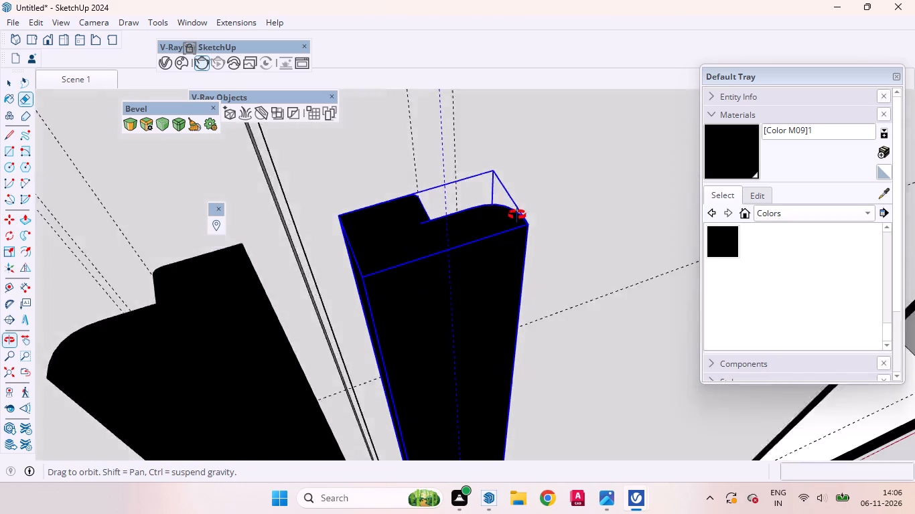
middle_drag(517, 215, 556, 207)
scroll(556, 203, up, 1)
click(432, 180)
double_click(433, 180)
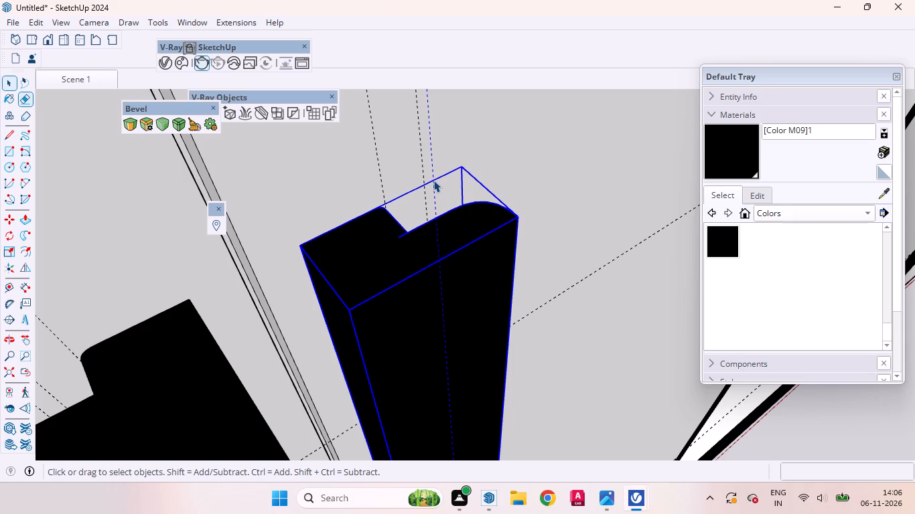
click(432, 178)
right_click(432, 178)
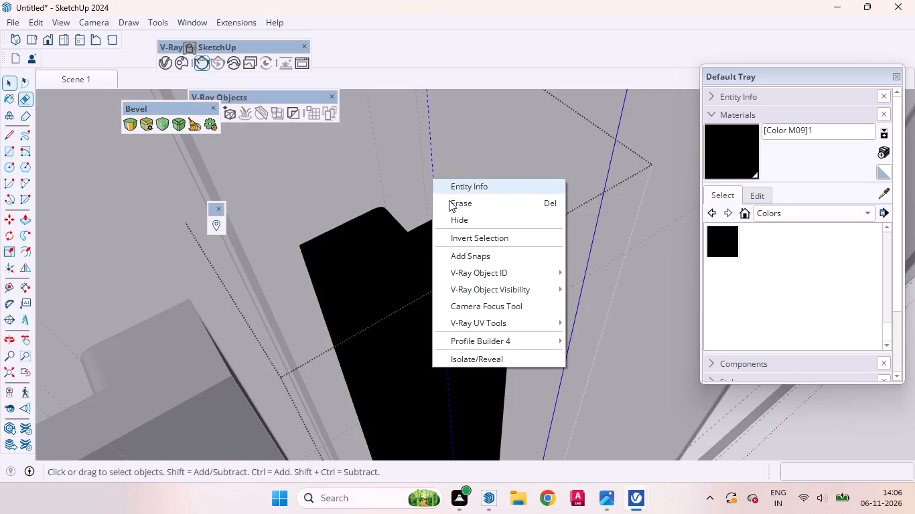
click(453, 206)
scroll(431, 230, down, 20)
scroll(431, 230, down, 2)
middle_drag(441, 231, 439, 231)
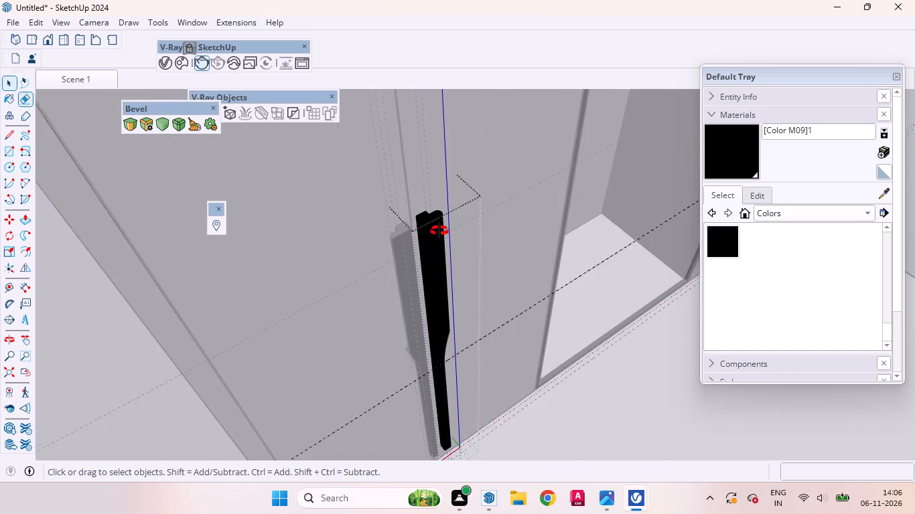
middle_drag(439, 231, 348, 140)
scroll(376, 125, down, 14)
scroll(372, 195, up, 1)
scroll(372, 203, down, 6)
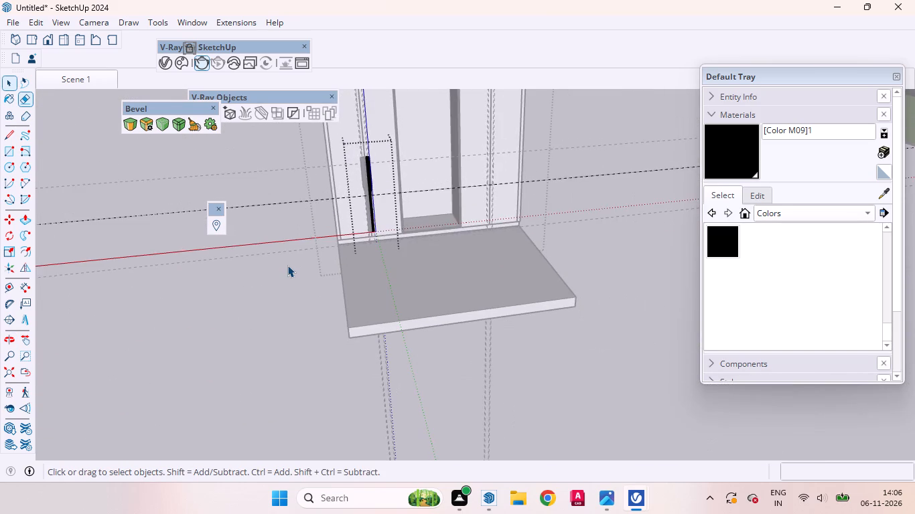
double_click(287, 265)
Examine the mirrored pair of handles beside the panel groove, including their lower ends.
scroll(377, 145, up, 13)
scroll(359, 205, down, 6)
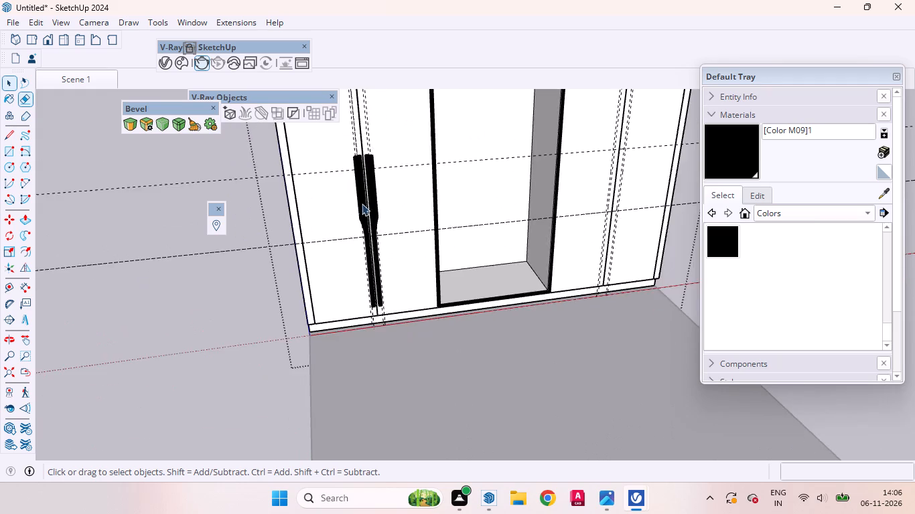
scroll(368, 209, down, 4)
middle_drag(380, 268, 370, 195)
scroll(370, 229, up, 10)
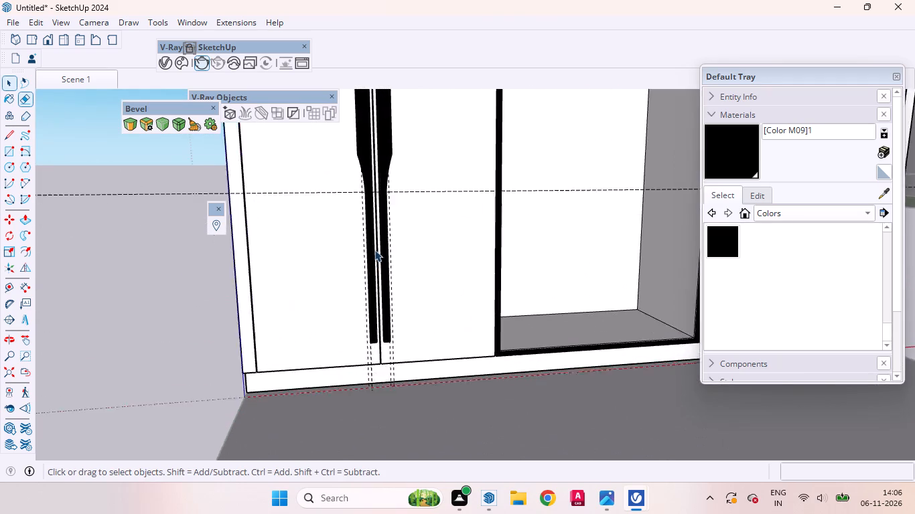
scroll(374, 250, up, 5)
scroll(390, 236, down, 6)
middle_drag(368, 307, 465, 301)
scroll(461, 307, up, 7)
scroll(461, 307, down, 1)
scroll(461, 307, up, 2)
scroll(444, 269, down, 5)
scroll(432, 266, up, 9)
click(447, 300)
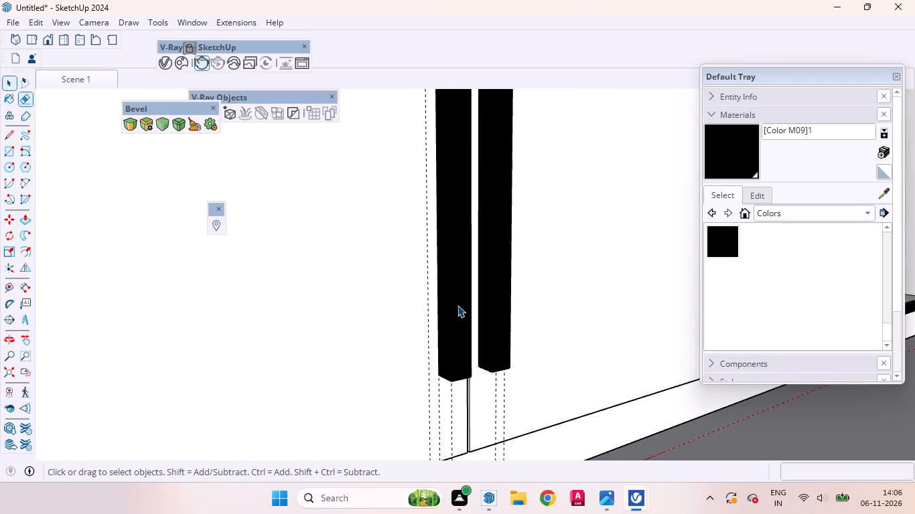
double_click(459, 288)
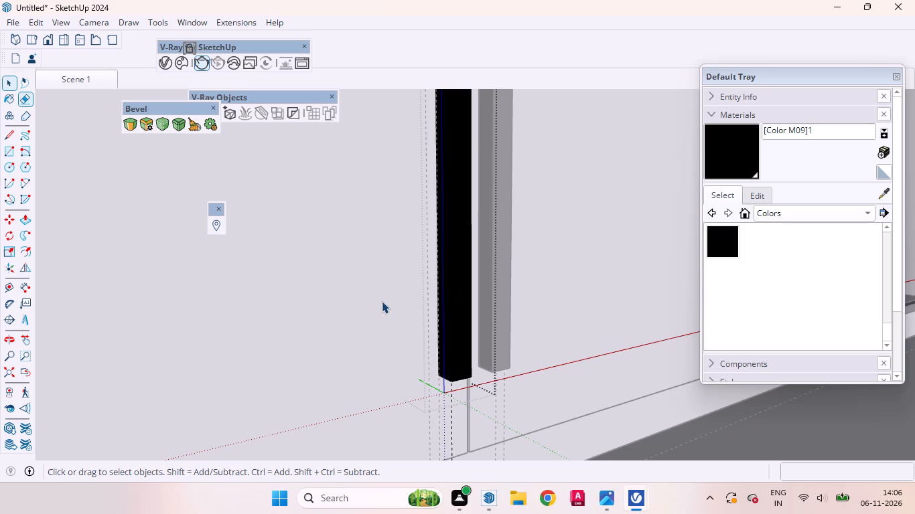
click(381, 301)
scroll(288, 315, down, 4)
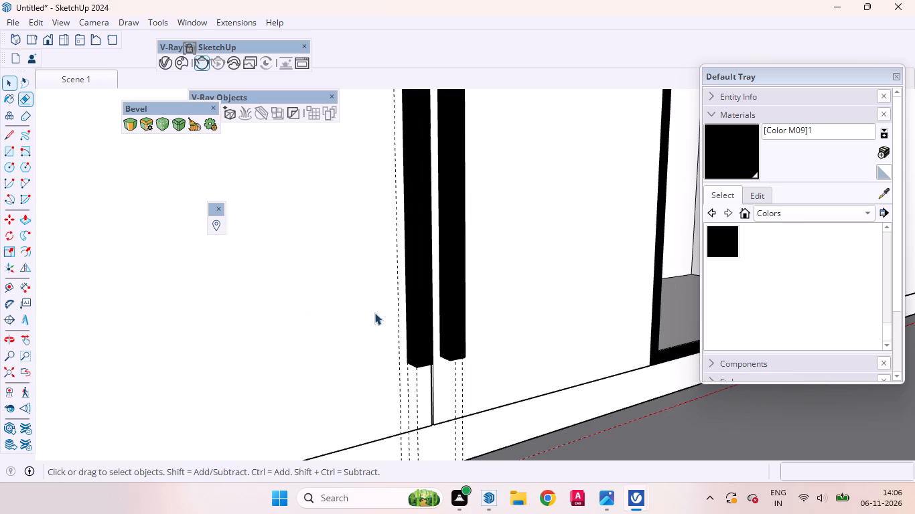
Move both handles of the mirrored pair 2" straight down along the panel groove.
click(417, 291)
scroll(438, 313, up, 2)
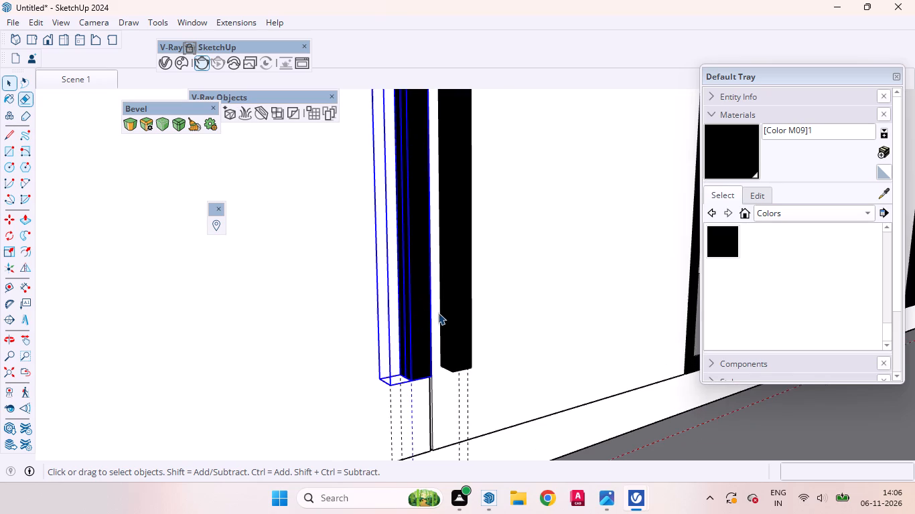
ctrl+click(456, 312)
ctrl+scroll(415, 179, down, 5)
ctrl+scroll(368, 309, up, 4)
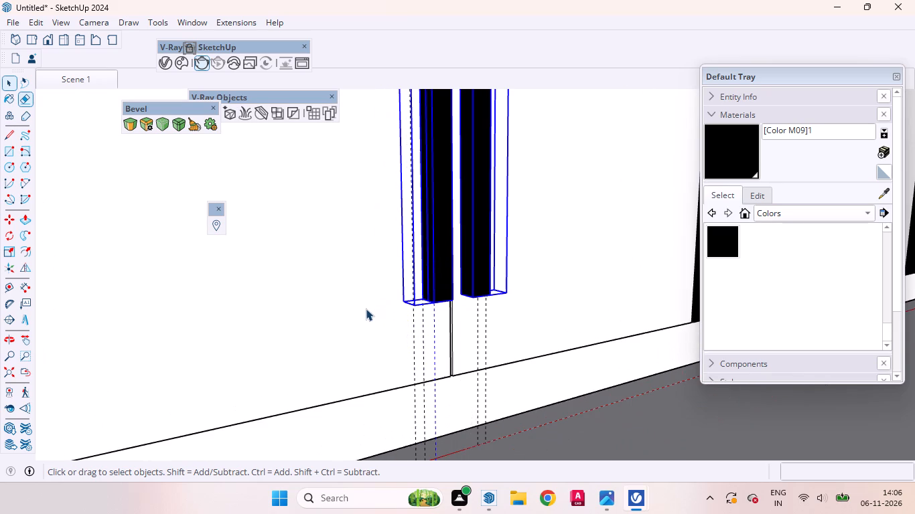
key(m)
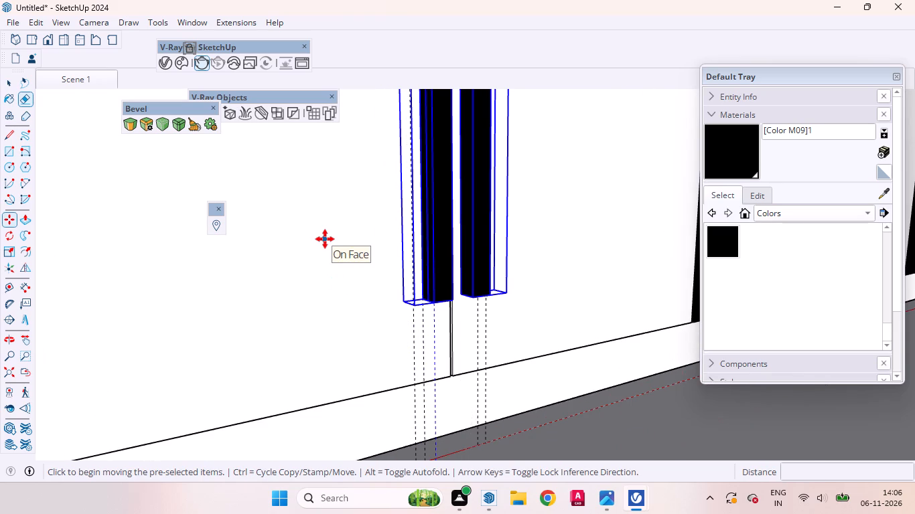
key(space)
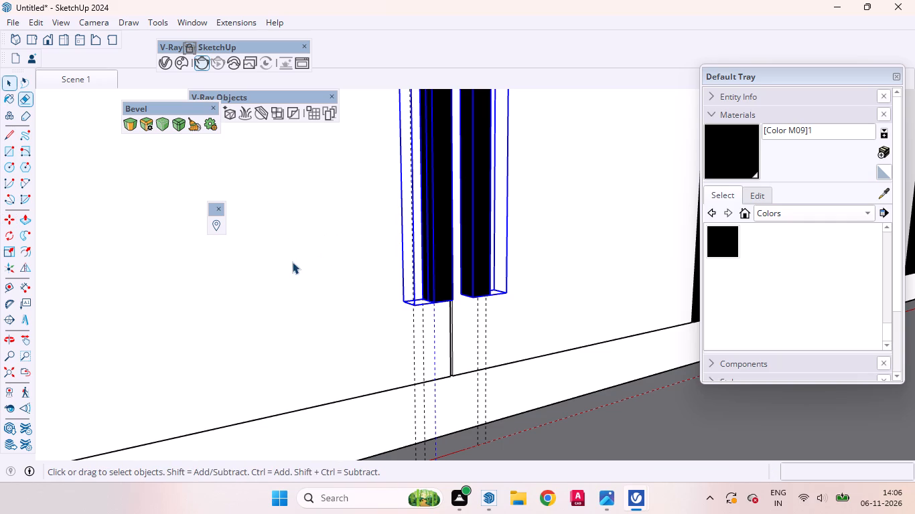
key(m)
click(292, 185)
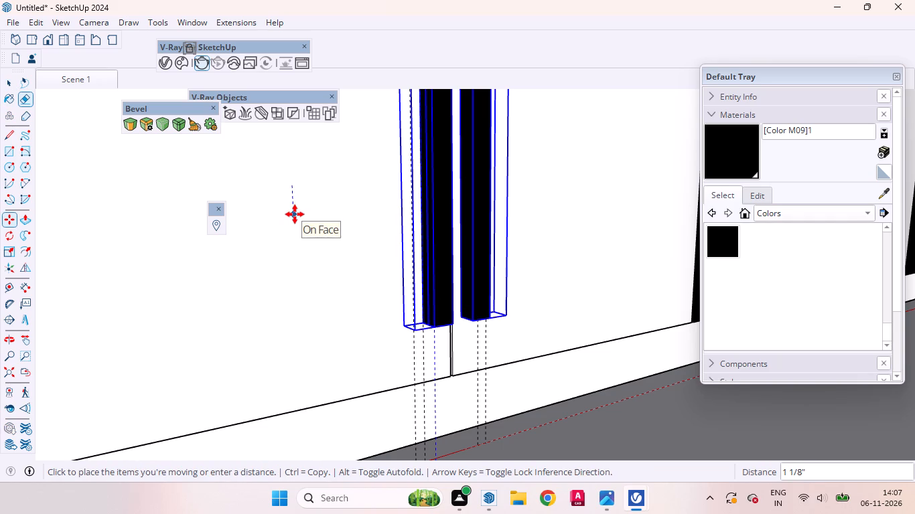
key(2)
key(Return)
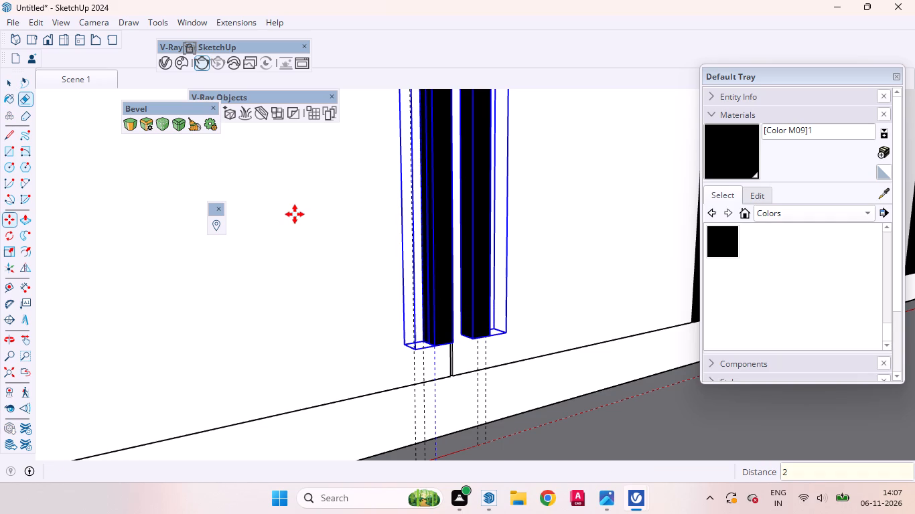
key(space)
Copy the handle pair about 6' 5 5/16" to the panel groove across the niche, matching the grooves' lower corners, and leave group editing.
scroll(330, 300, down, 11)
middle_drag(359, 309, 273, 310)
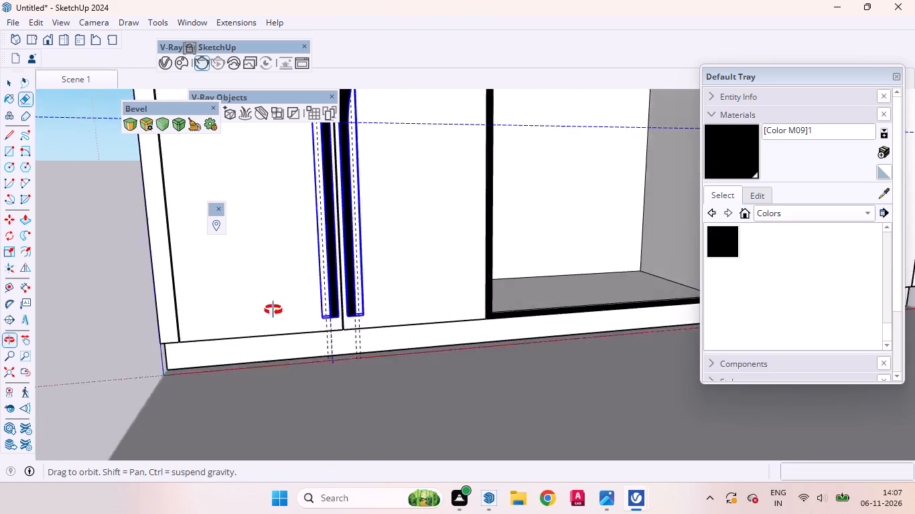
middle_drag(273, 310, 272, 307)
scroll(287, 318, up, 7)
scroll(364, 335, down, 1)
scroll(366, 336, up, 18)
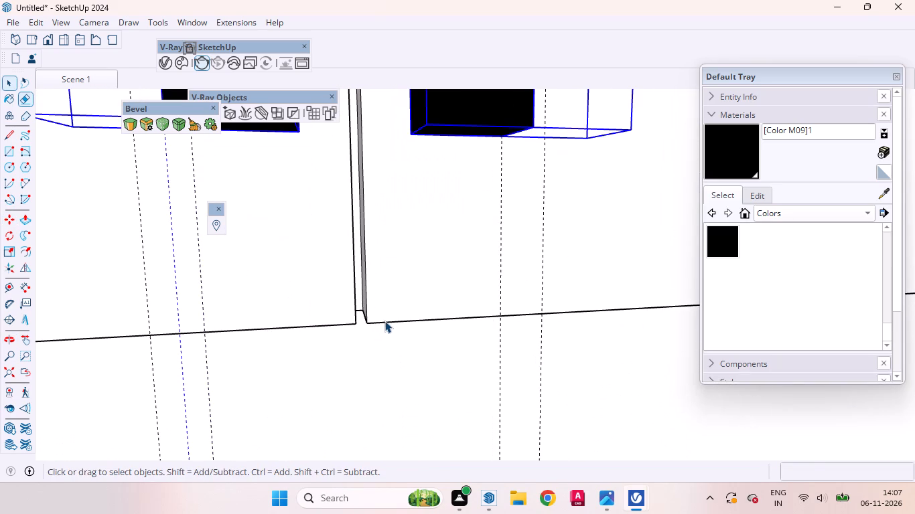
key(m)
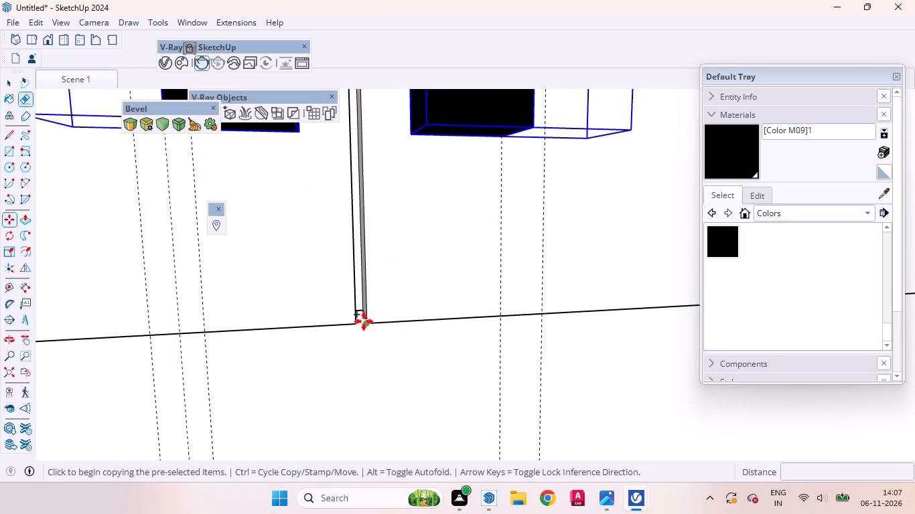
click(367, 322)
scroll(368, 334, down, 5)
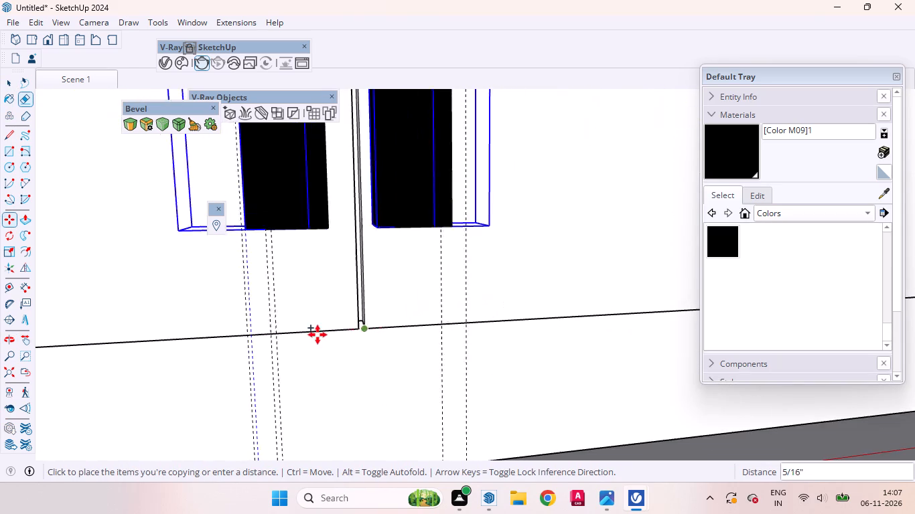
scroll(318, 335, down, 20)
scroll(318, 335, down, 12)
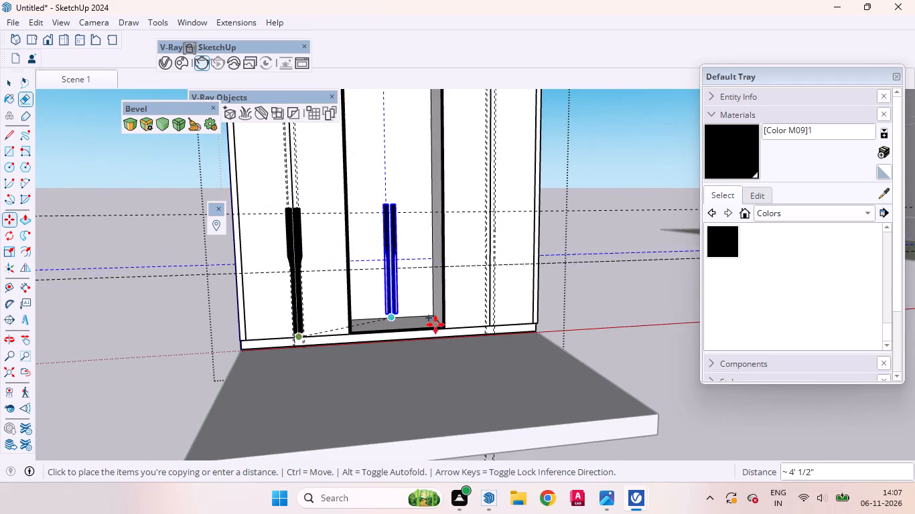
scroll(468, 331, up, 15)
scroll(529, 300, up, 6)
scroll(544, 298, down, 2)
scroll(544, 298, up, 5)
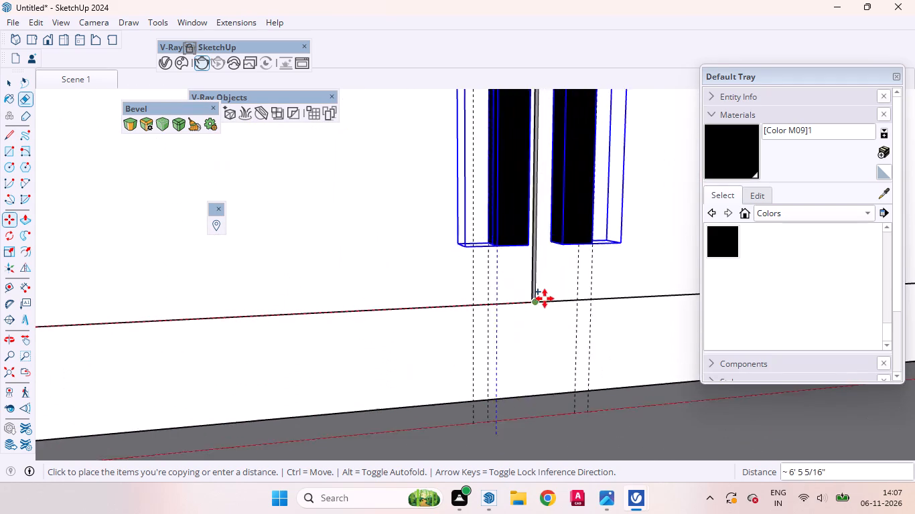
scroll(545, 298, up, 8)
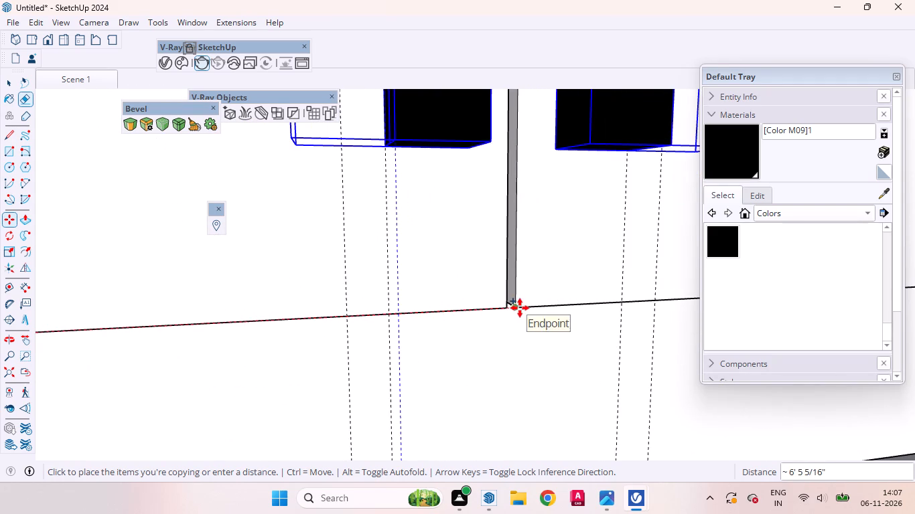
click(517, 308)
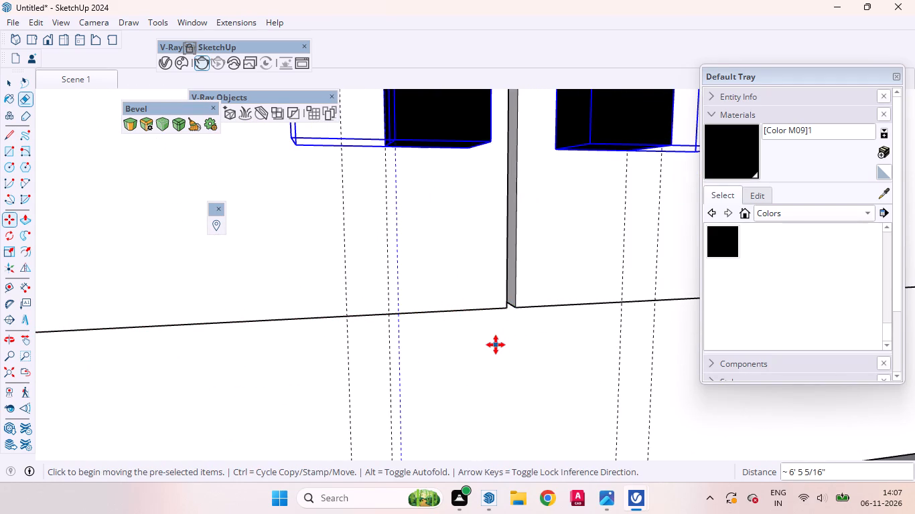
key(space)
scroll(457, 344, down, 20)
scroll(457, 344, down, 12)
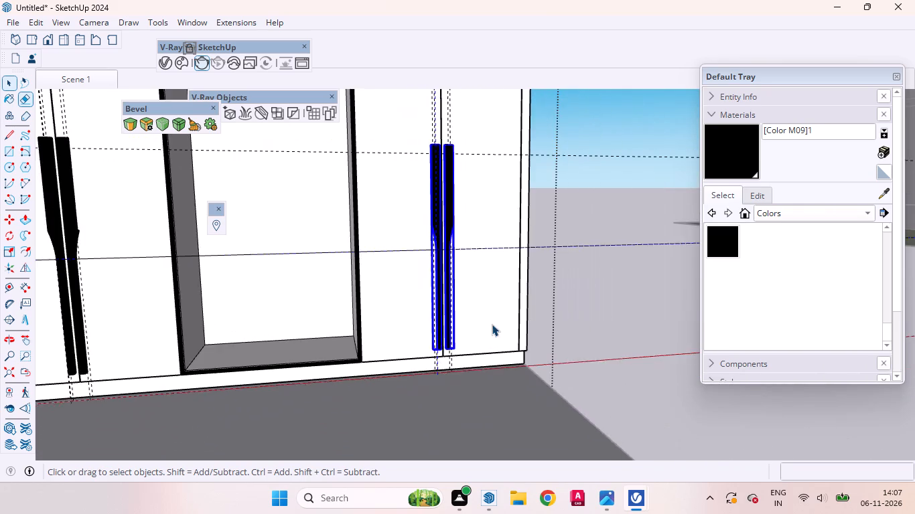
middle_drag(492, 327, 459, 418)
scroll(459, 403, up, 1)
scroll(516, 281, down, 11)
click(595, 365)
Open the wardrobe group for editing.
middle_drag(431, 312, 431, 274)
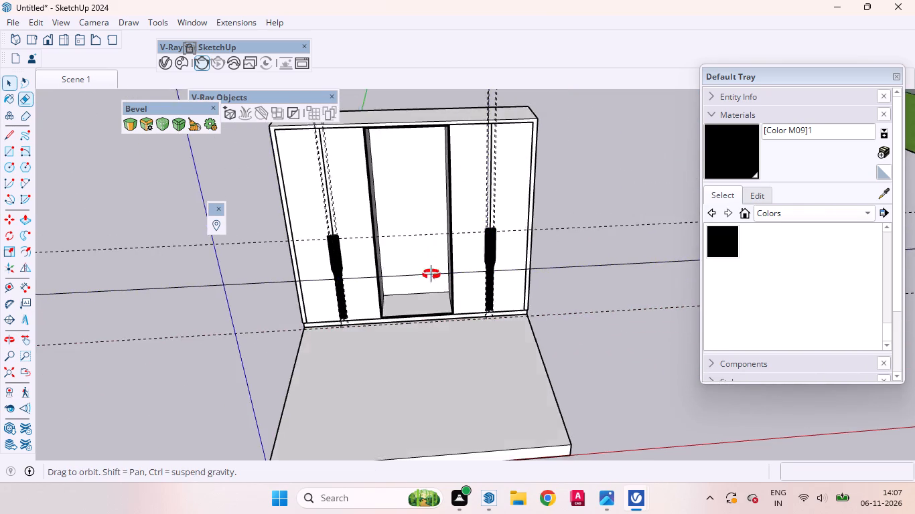
middle_drag(431, 274, 430, 296)
scroll(430, 296, up, 1)
scroll(417, 348, down, 11)
drag(472, 189, 263, 130)
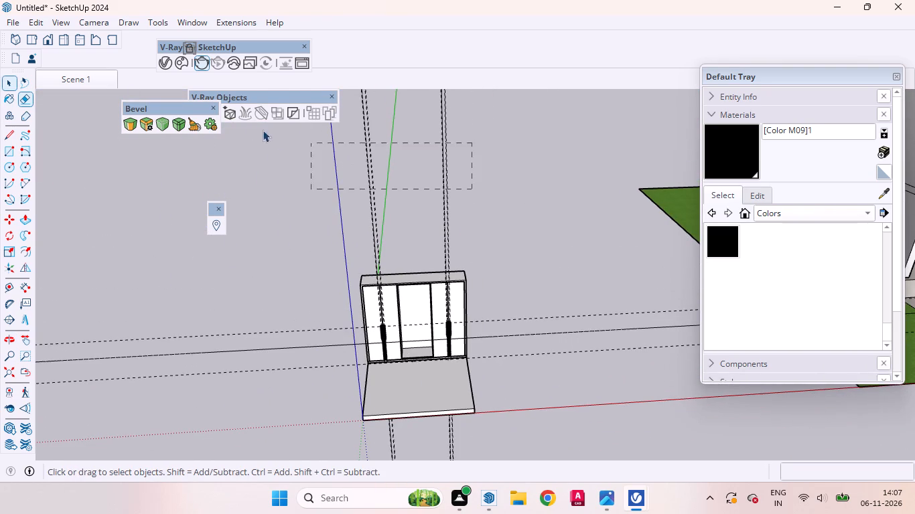
drag(263, 130, 250, 124)
double_click(416, 275)
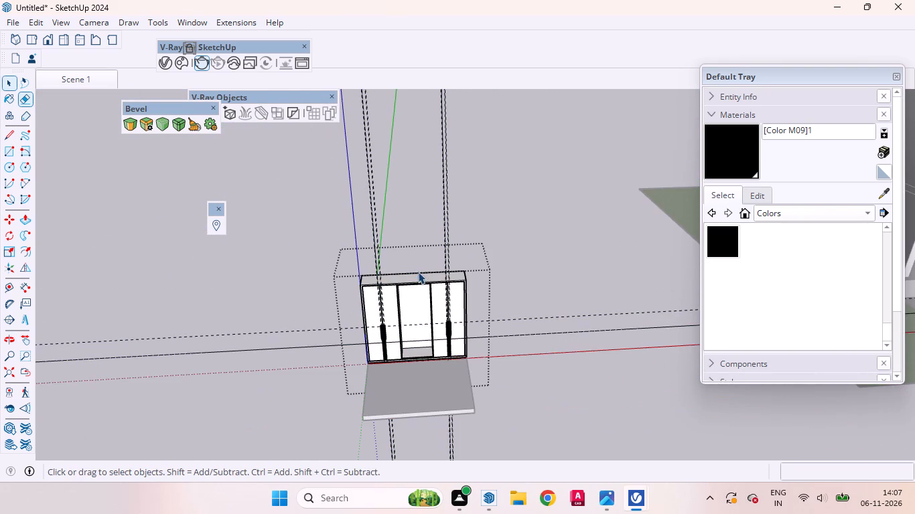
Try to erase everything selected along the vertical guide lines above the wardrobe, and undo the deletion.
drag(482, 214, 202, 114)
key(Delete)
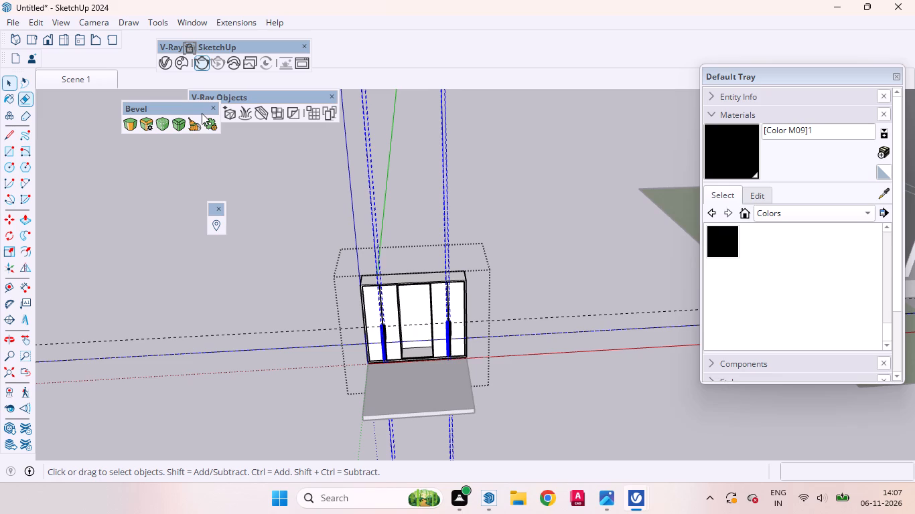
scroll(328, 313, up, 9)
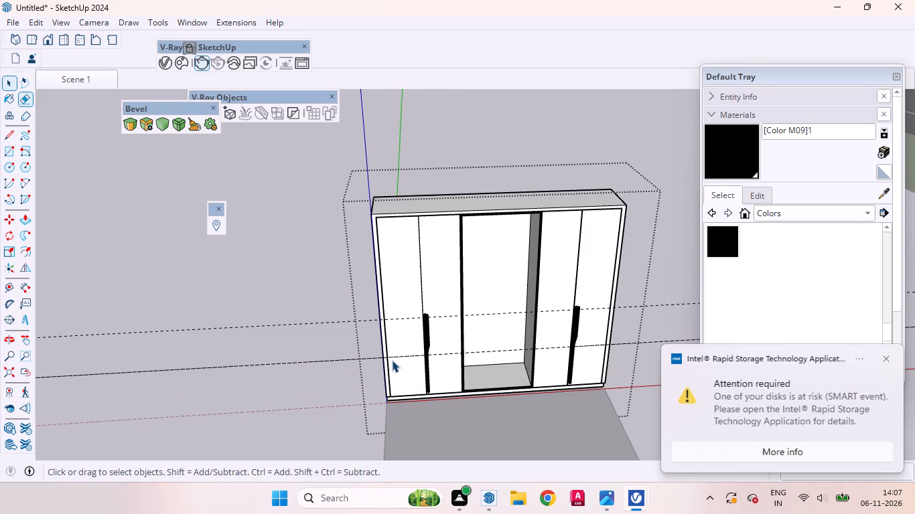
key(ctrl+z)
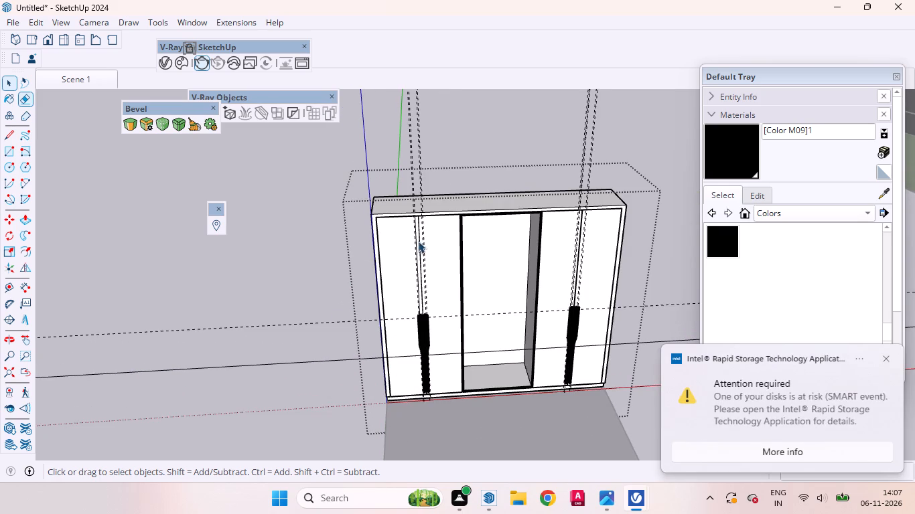
Erase the vertical guide line inside the outer handle of the original pair and leave the handle's editing mode.
click(453, 222)
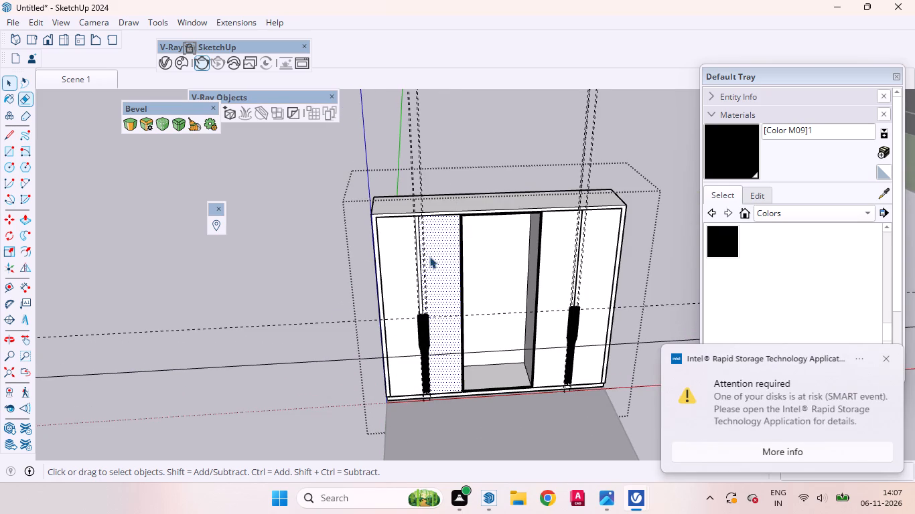
click(424, 323)
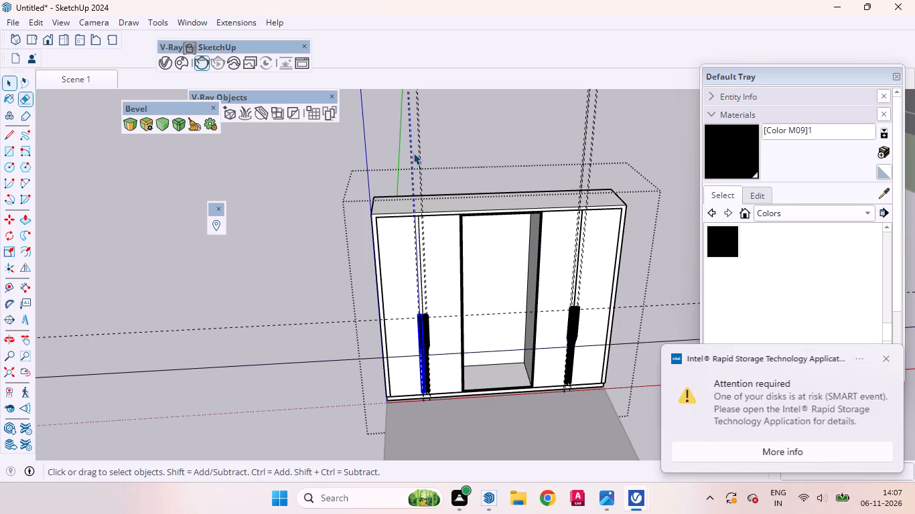
click(419, 320)
click(419, 320)
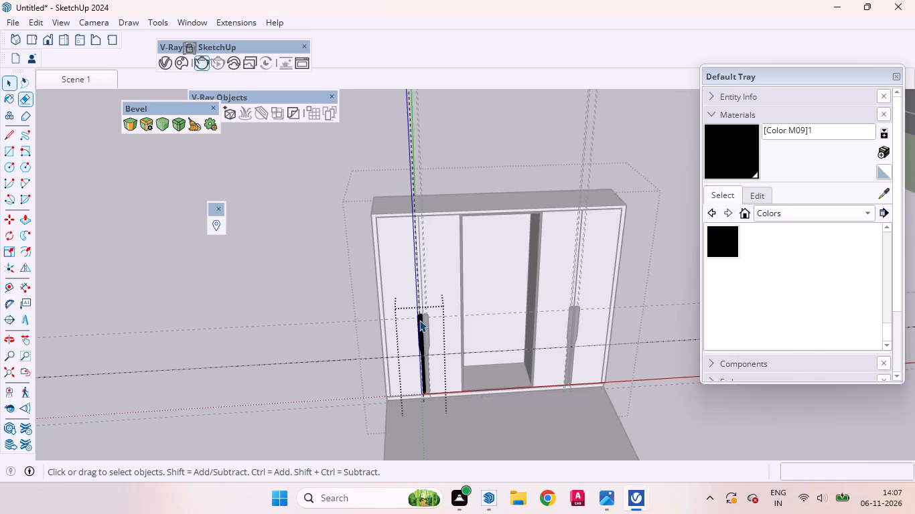
drag(614, 148, 299, 85)
key(Delete)
key(Delete)
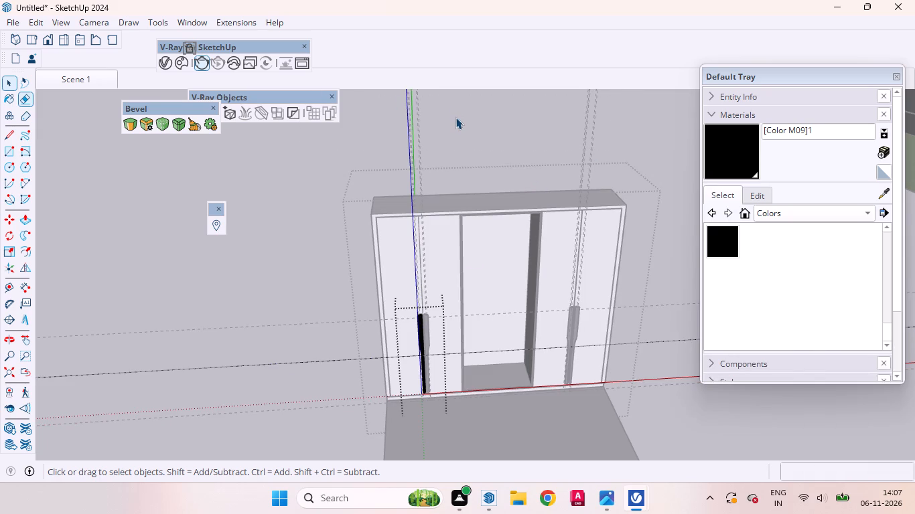
click(465, 126)
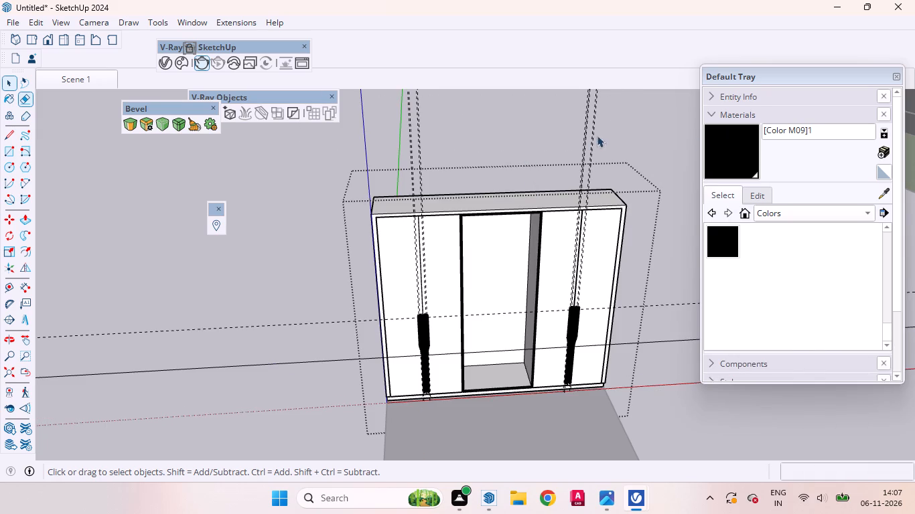
Erase the vertical guide line inside the niche-side handle of the copied pair and leave the handle's editing mode.
drag(627, 127, 276, 117)
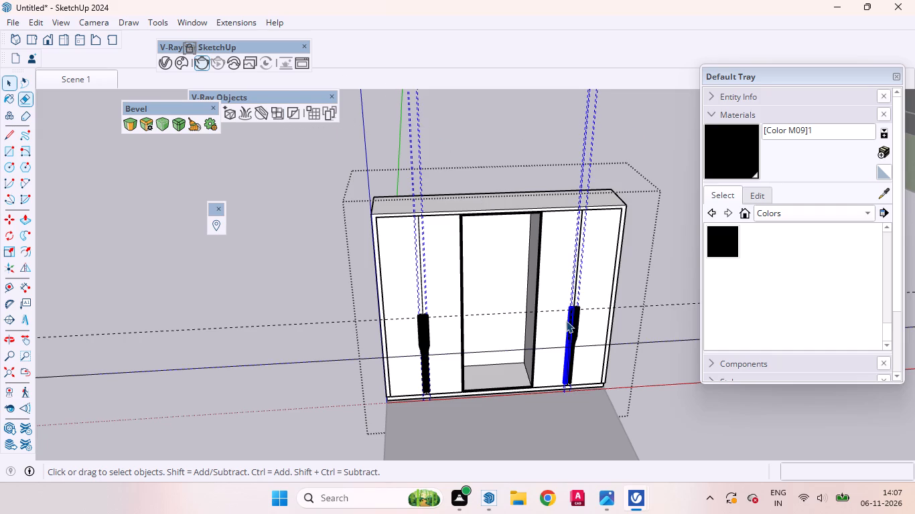
scroll(567, 324, up, 9)
double_click(575, 317)
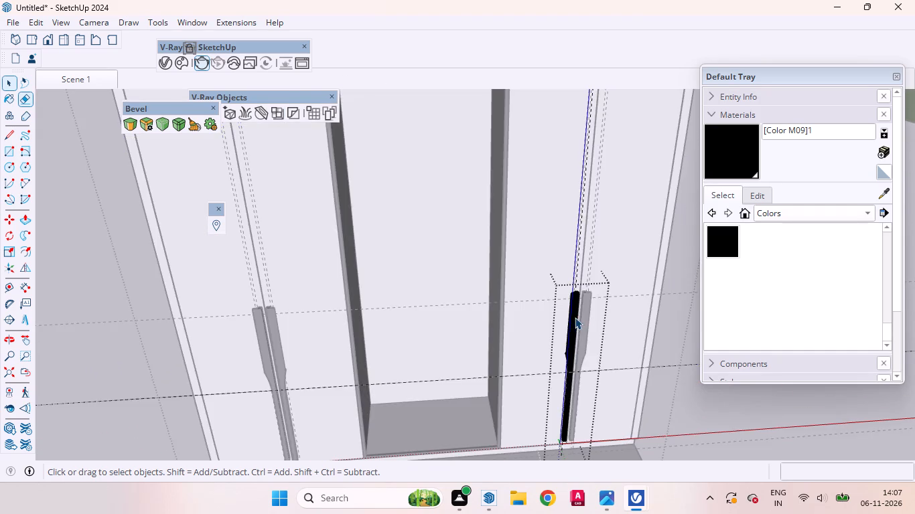
scroll(461, 340, down, 10)
drag(530, 189, 414, 124)
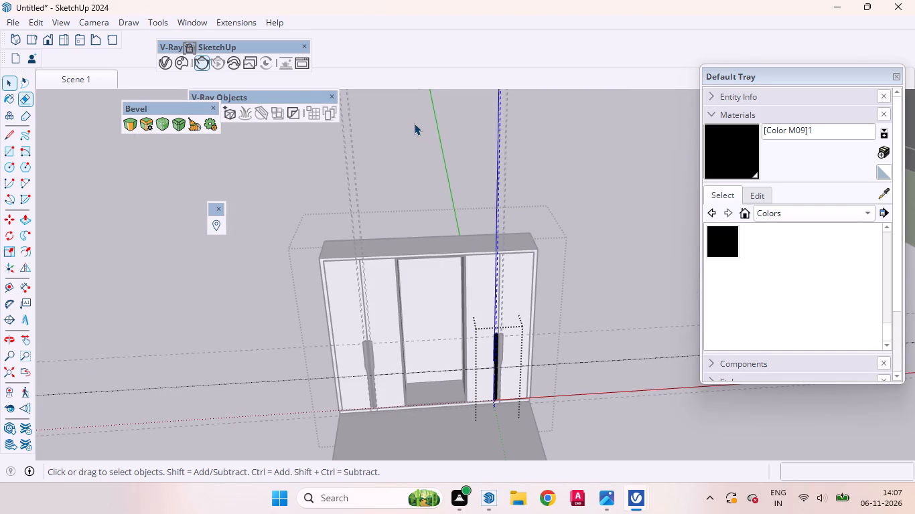
key(Delete)
click(565, 216)
Erase the remaining vertical guide lines above the wardrobe, keeping both handle pairs.
drag(561, 216, 510, 171)
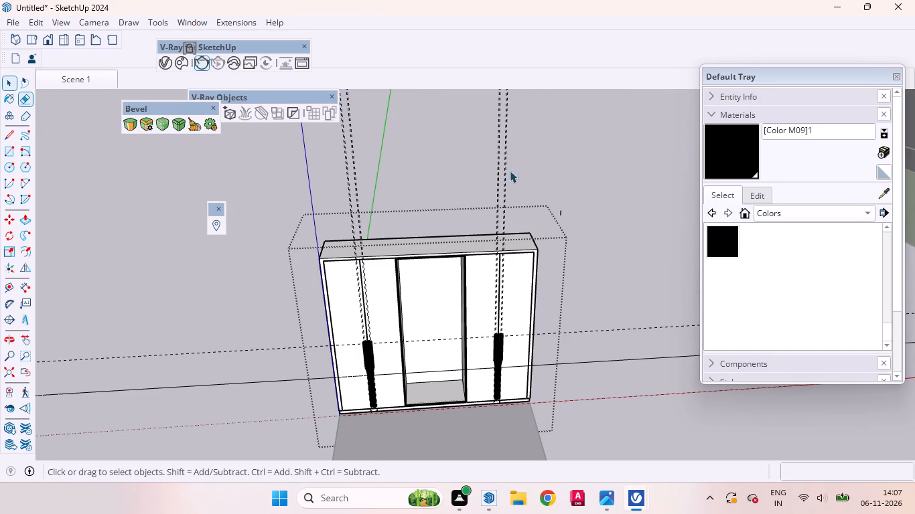
drag(510, 171, 283, 98)
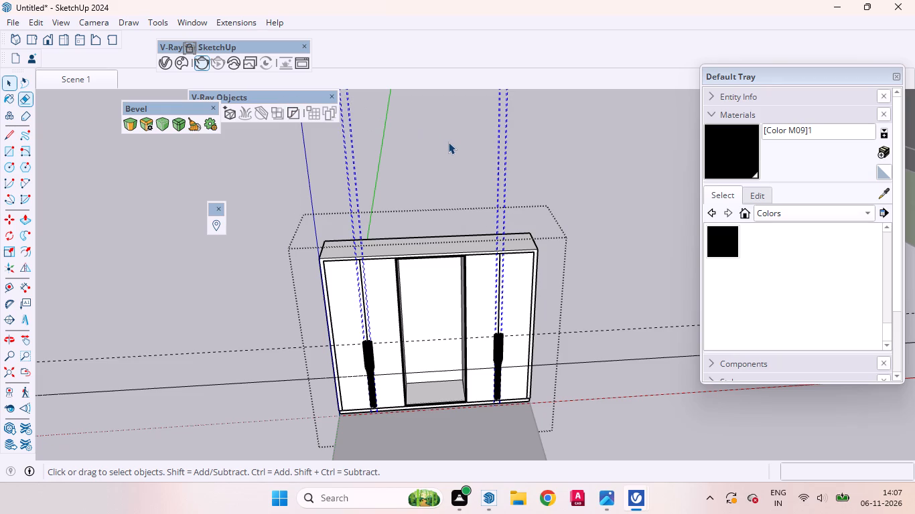
key(Delete)
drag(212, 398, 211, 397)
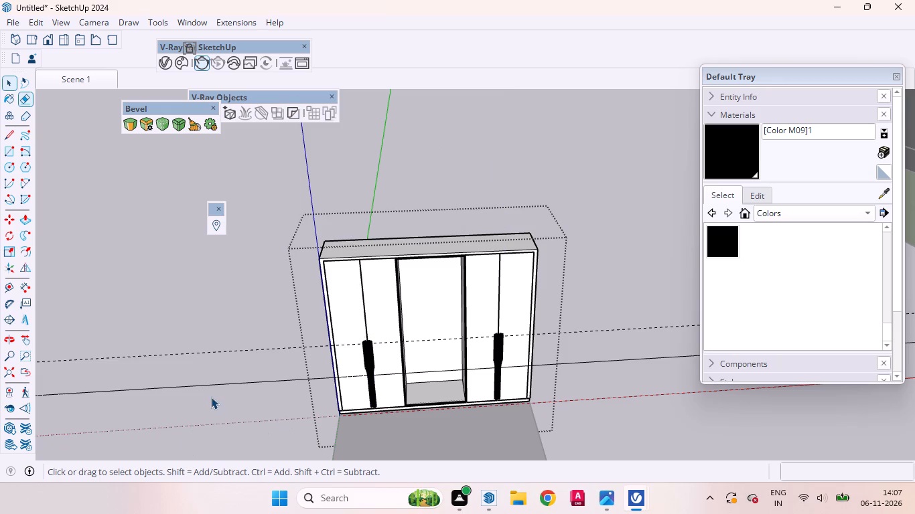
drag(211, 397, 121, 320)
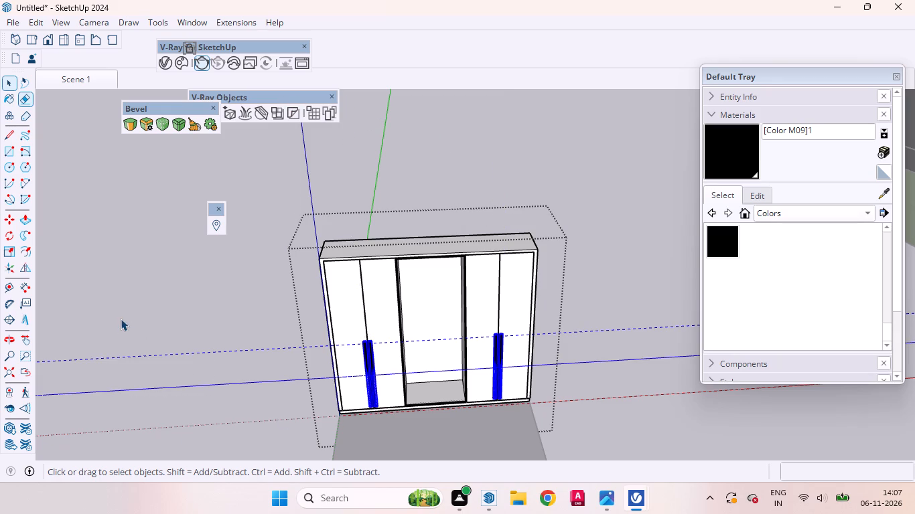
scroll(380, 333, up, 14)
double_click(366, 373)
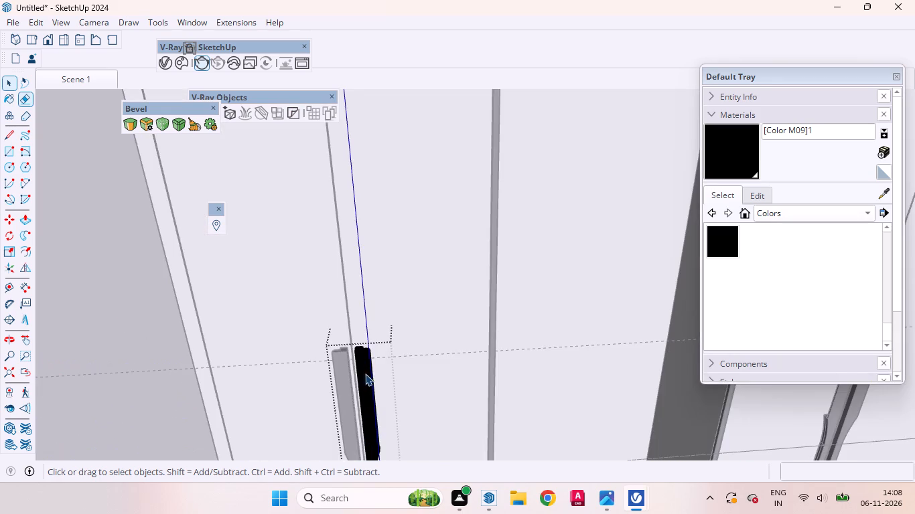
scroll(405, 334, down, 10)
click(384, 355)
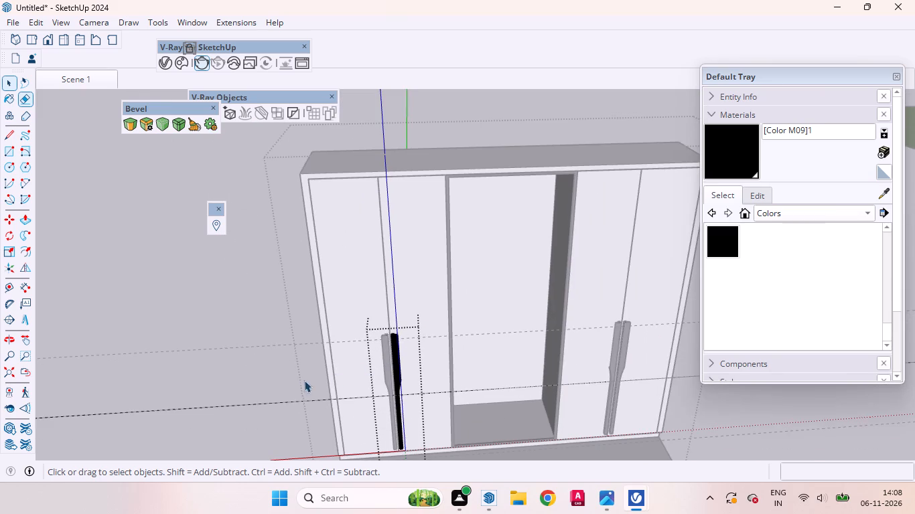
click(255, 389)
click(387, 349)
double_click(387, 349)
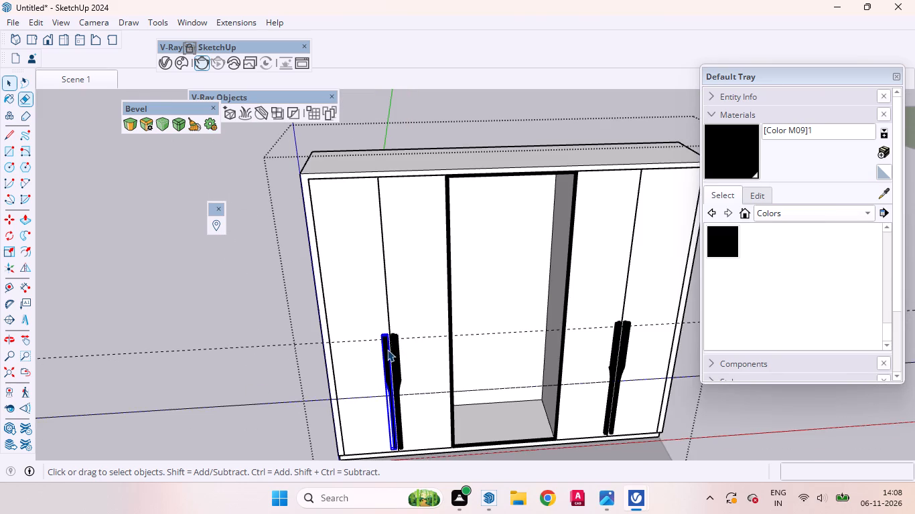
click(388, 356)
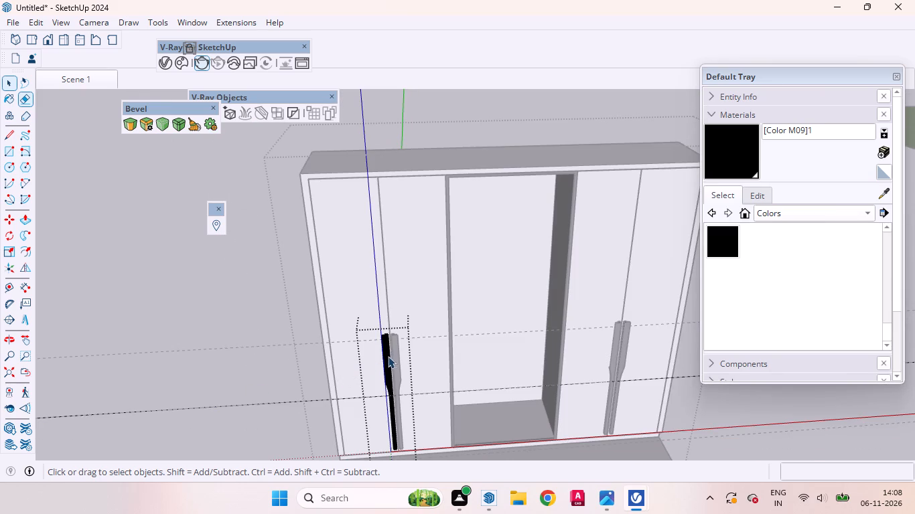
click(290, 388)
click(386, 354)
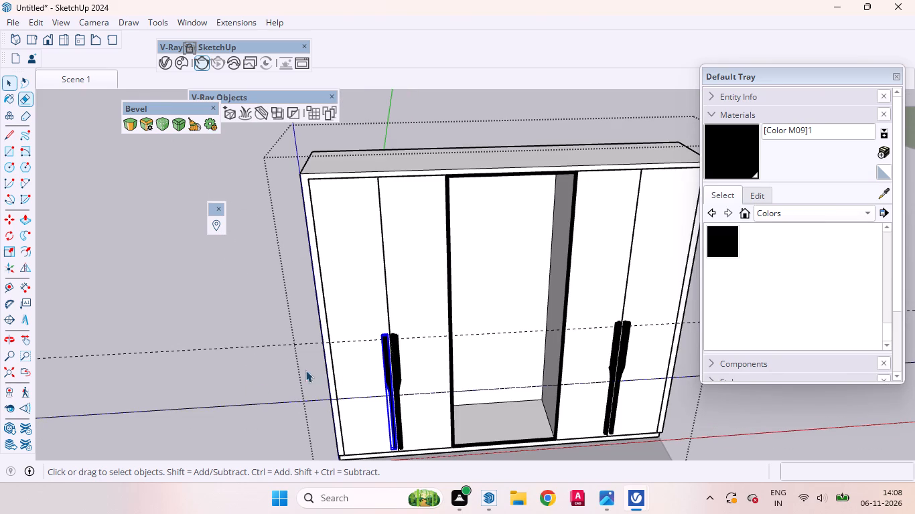
Erase the upper horizontal guide line running across the tops of the wardrobe handles, keeping both handle pairs.
drag(282, 371, 183, 315)
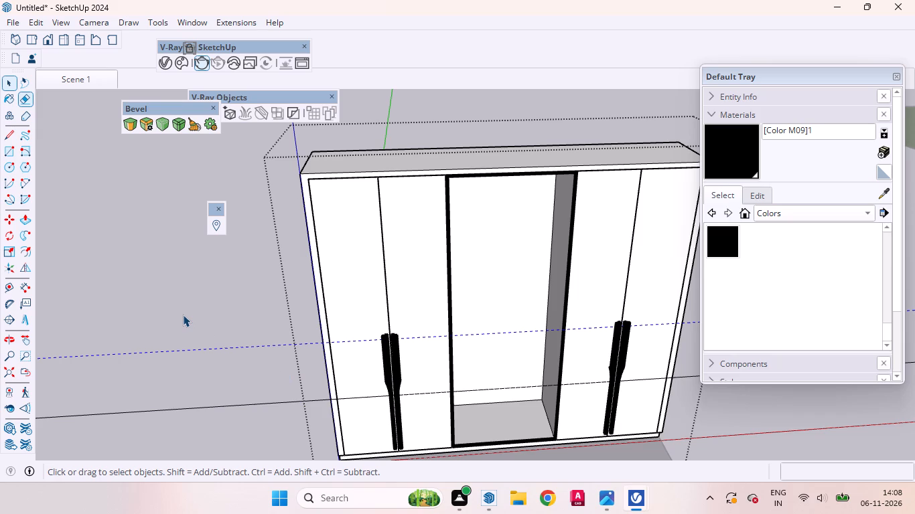
key(Delete)
Erase the lower horizontal guide line inside the outer handle of the original pair and leave the handle's editing mode.
drag(197, 426, 98, 375)
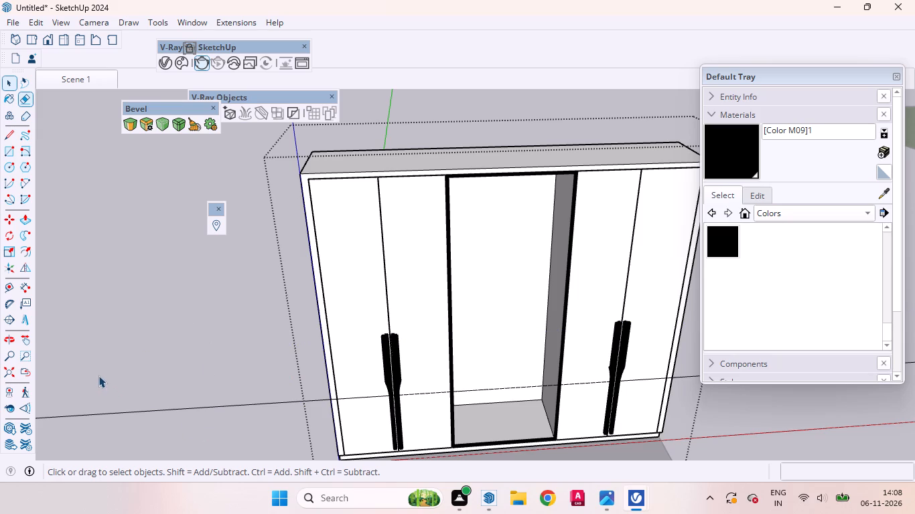
drag(183, 420, 87, 348)
double_click(393, 399)
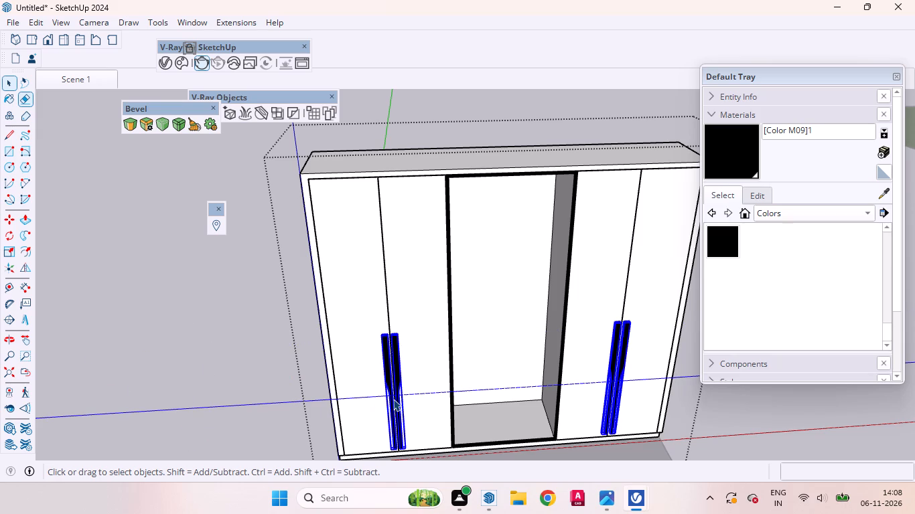
drag(287, 416, 149, 347)
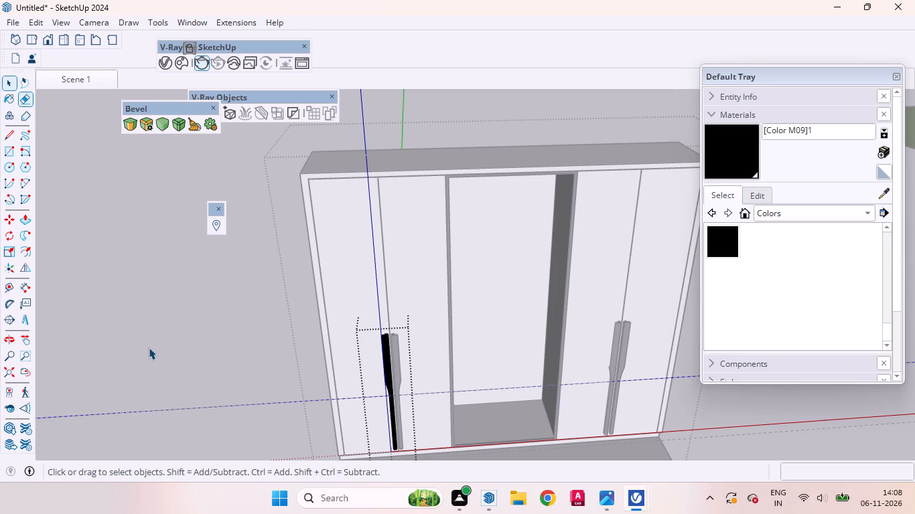
key(Delete)
click(147, 347)
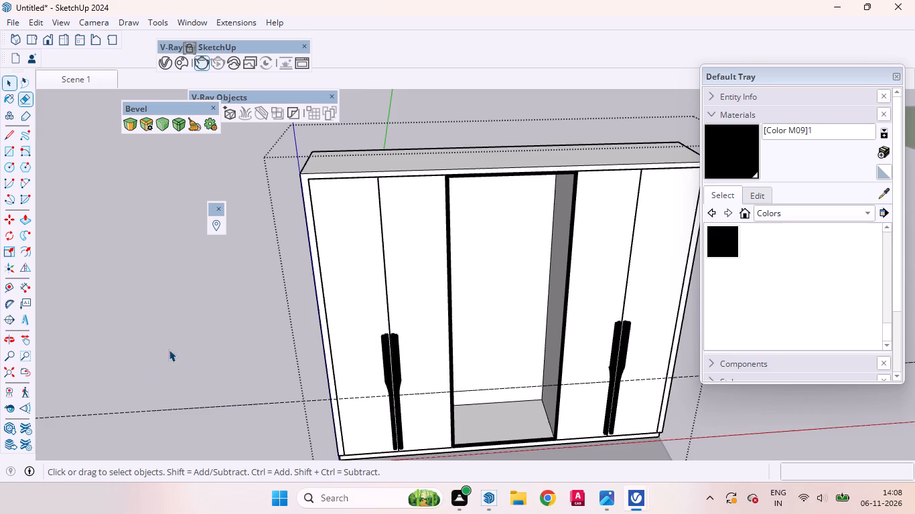
Erase the lower horizontal guide line inside the niche-side handle of the original pair and leave the handle's editing mode.
click(397, 364)
double_click(398, 364)
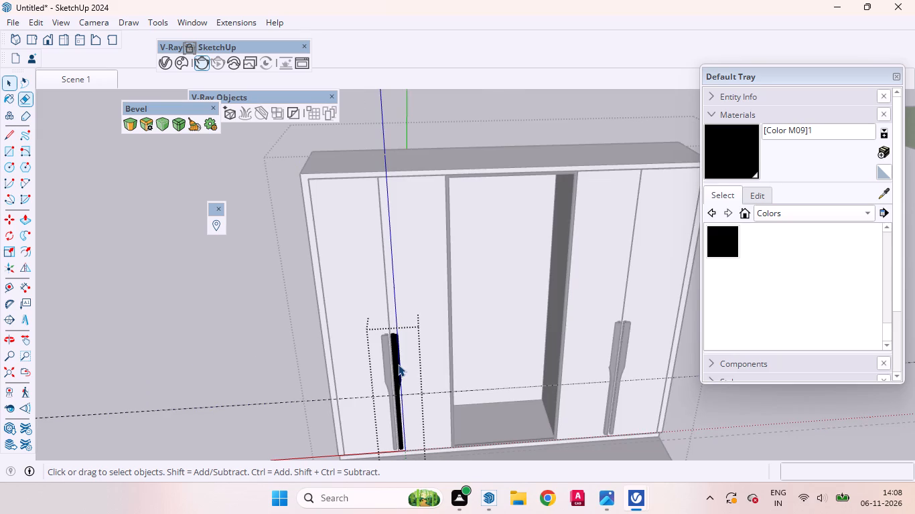
drag(287, 421, 151, 350)
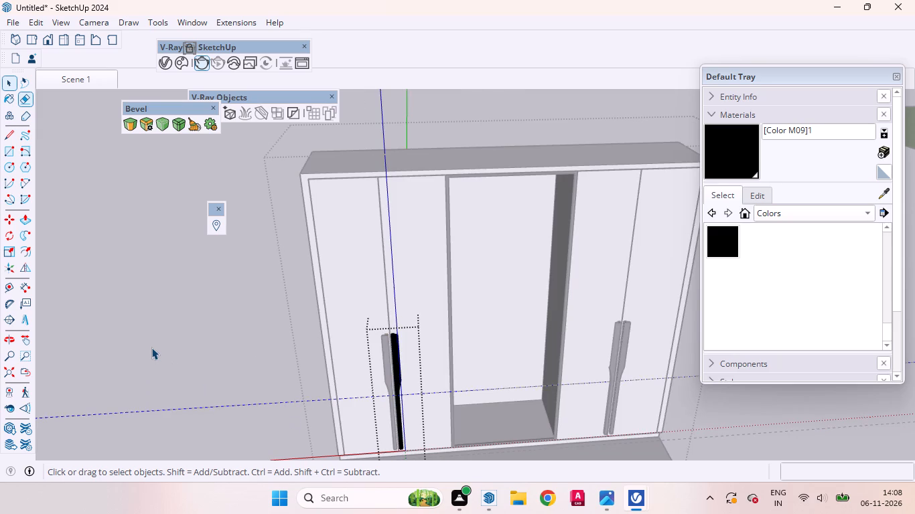
key(Delete)
click(158, 348)
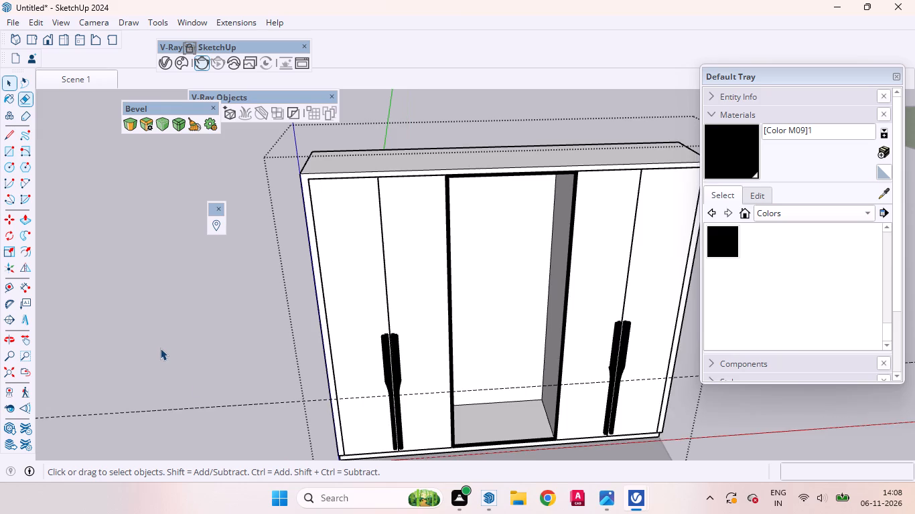
Erase the lower horizontal guide line inside the outer handle of the copied pair.
drag(213, 425, 111, 381)
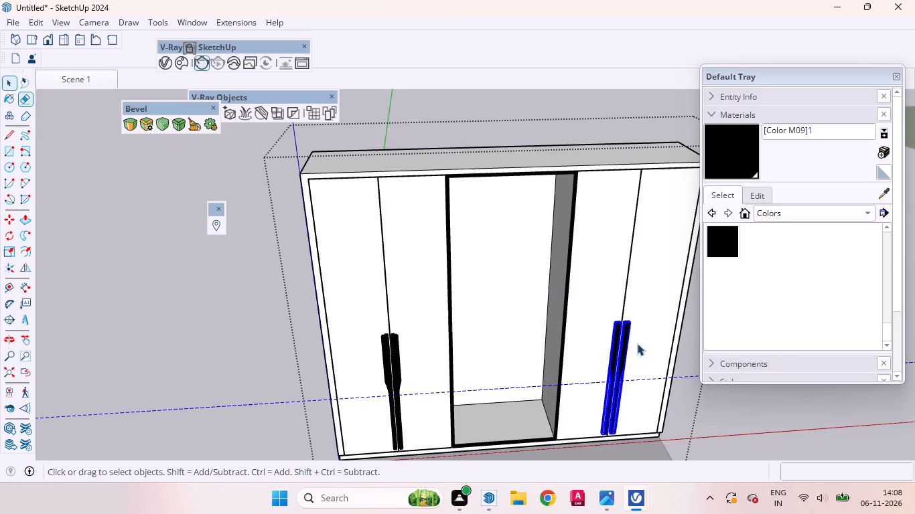
click(624, 338)
click(624, 341)
click(625, 341)
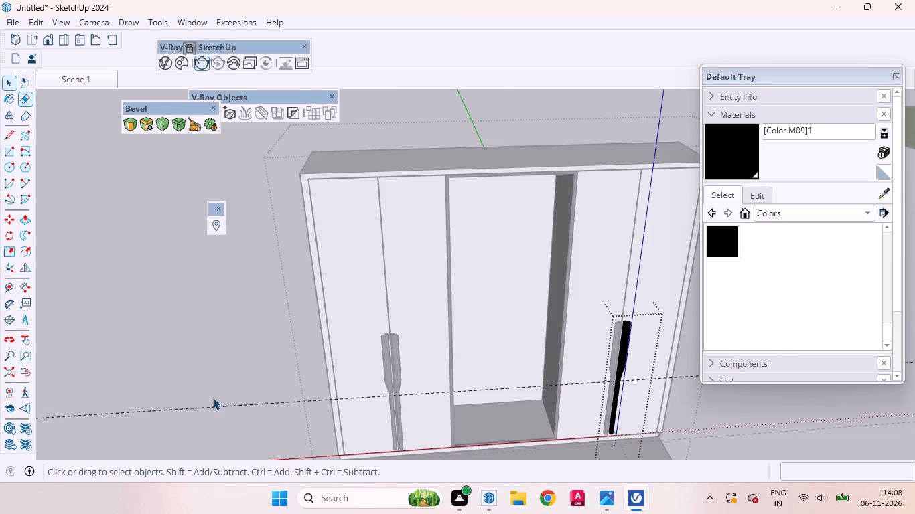
drag(214, 420, 134, 356)
key(Delete)
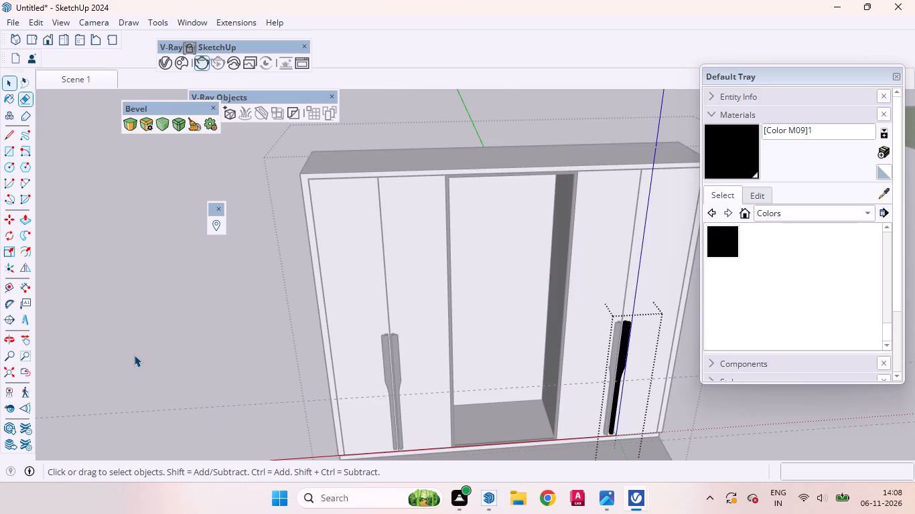
Erase the lower horizontal guide line inside the niche-side handle of the copied pair and leave the group editing modes.
triple_click(613, 347)
drag(260, 421, 73, 330)
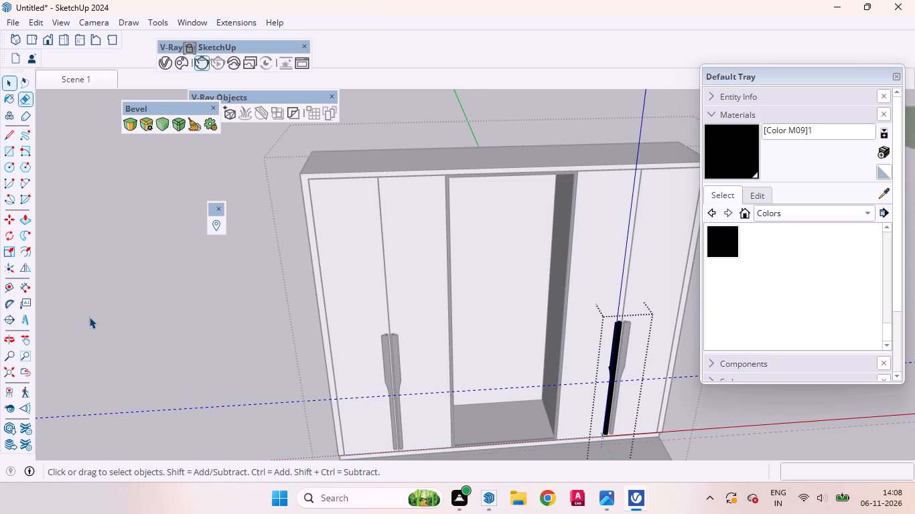
key(Delete)
click(89, 315)
double_click(93, 321)
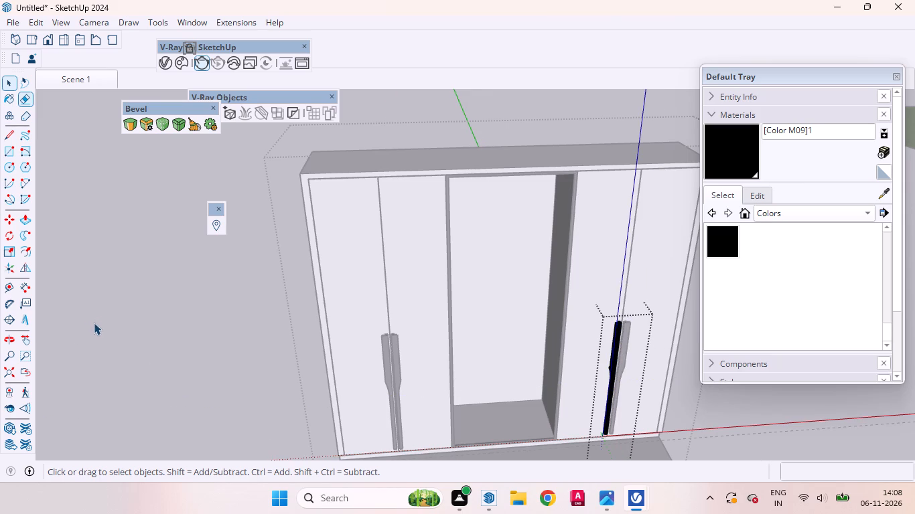
click(102, 324)
scroll(131, 303, down, 4)
middle_drag(244, 280, 325, 175)
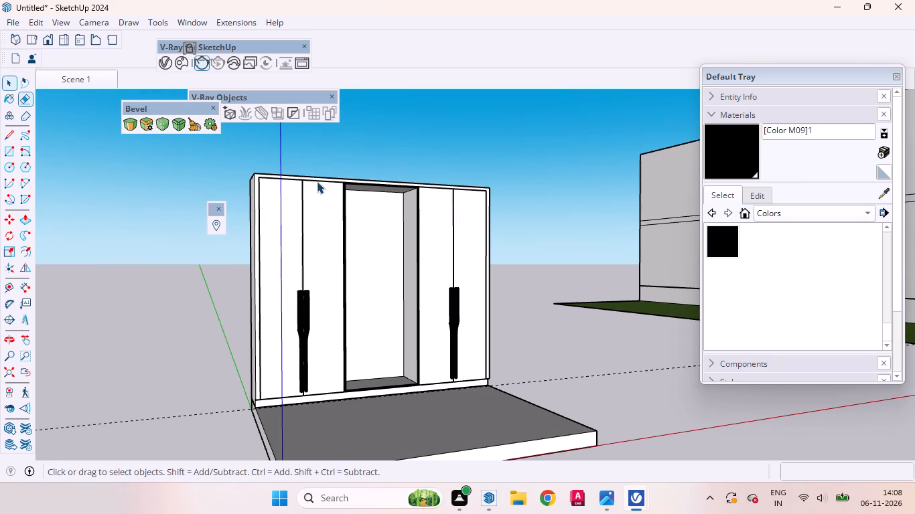
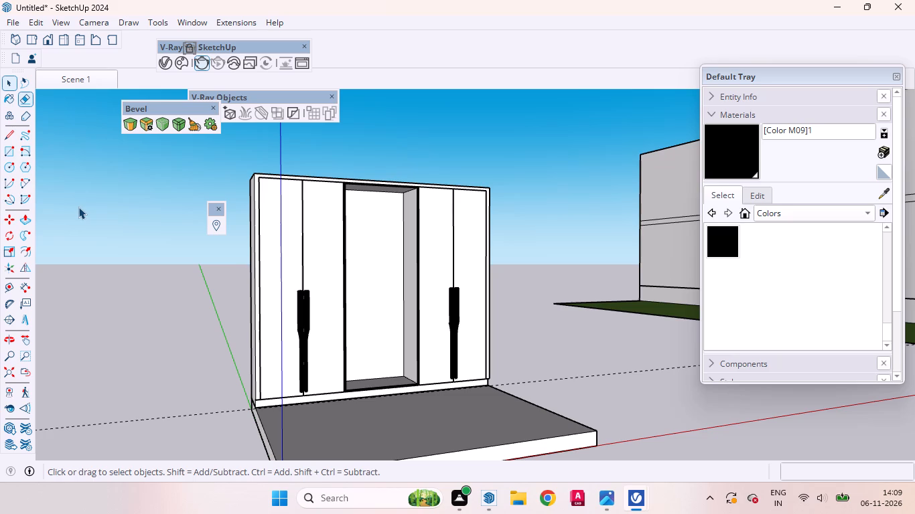
Open the wardrobe group for editing.
scroll(405, 311, down, 2)
middle_drag(394, 348, 293, 439)
scroll(339, 376, up, 10)
middle_drag(322, 345, 247, 337)
scroll(275, 238, up, 2)
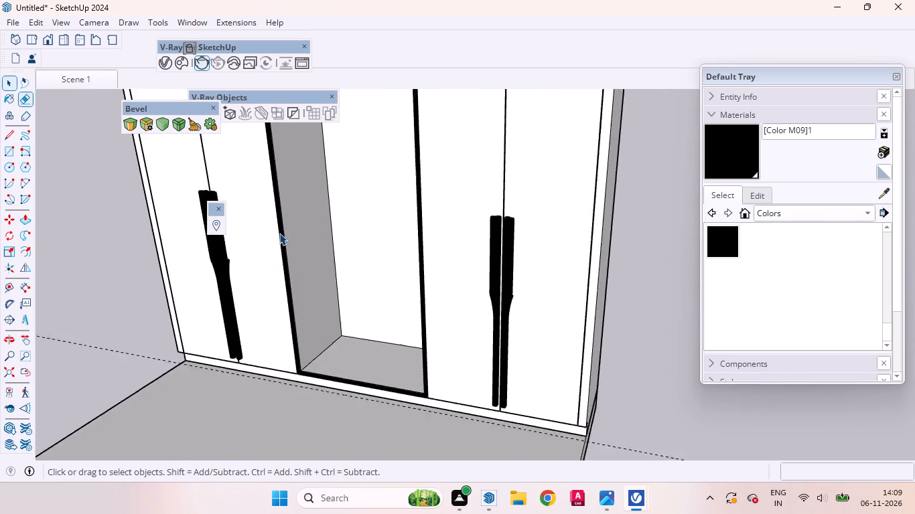
scroll(279, 233, up, 7)
click(372, 187)
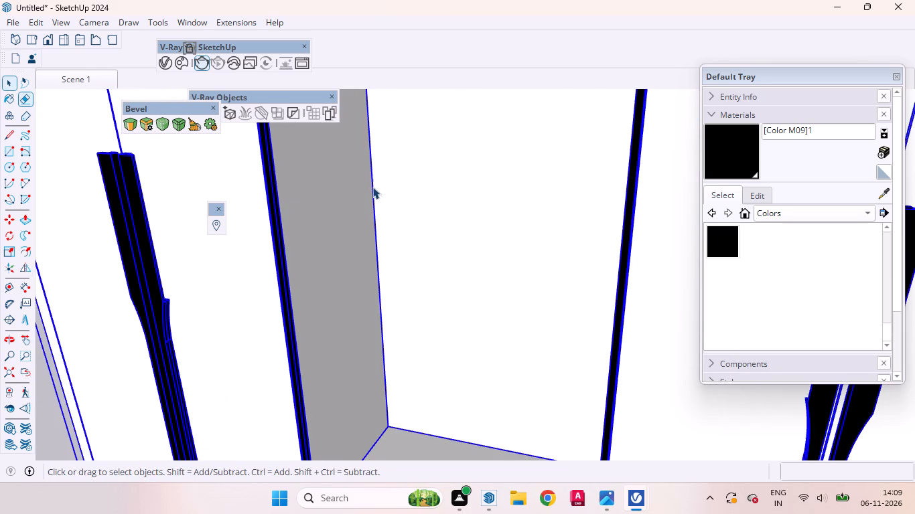
double_click(372, 187)
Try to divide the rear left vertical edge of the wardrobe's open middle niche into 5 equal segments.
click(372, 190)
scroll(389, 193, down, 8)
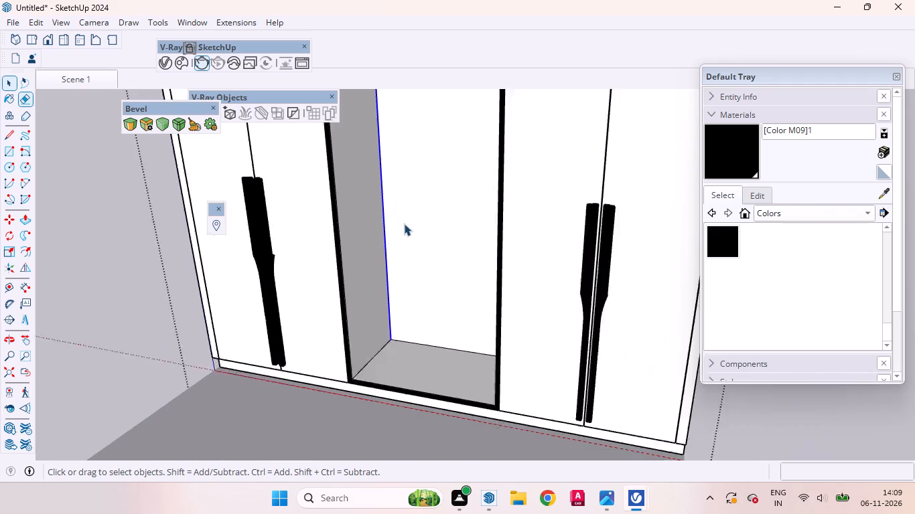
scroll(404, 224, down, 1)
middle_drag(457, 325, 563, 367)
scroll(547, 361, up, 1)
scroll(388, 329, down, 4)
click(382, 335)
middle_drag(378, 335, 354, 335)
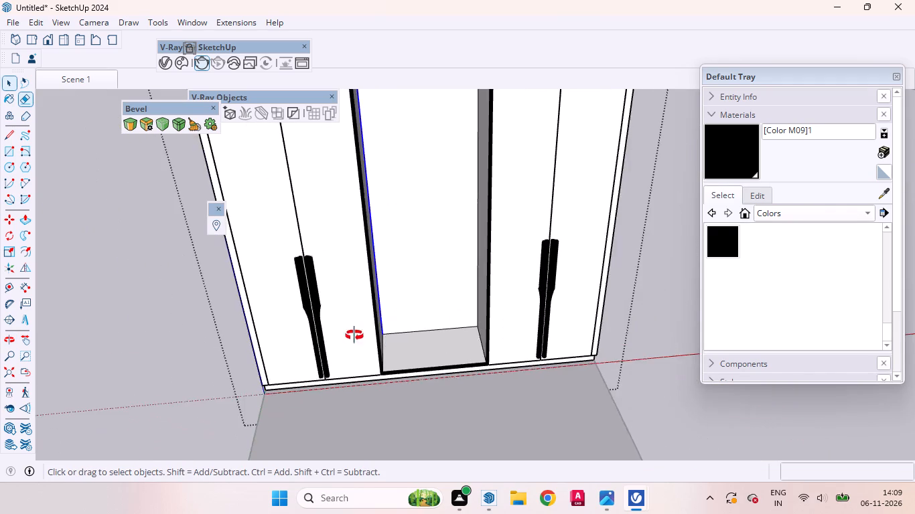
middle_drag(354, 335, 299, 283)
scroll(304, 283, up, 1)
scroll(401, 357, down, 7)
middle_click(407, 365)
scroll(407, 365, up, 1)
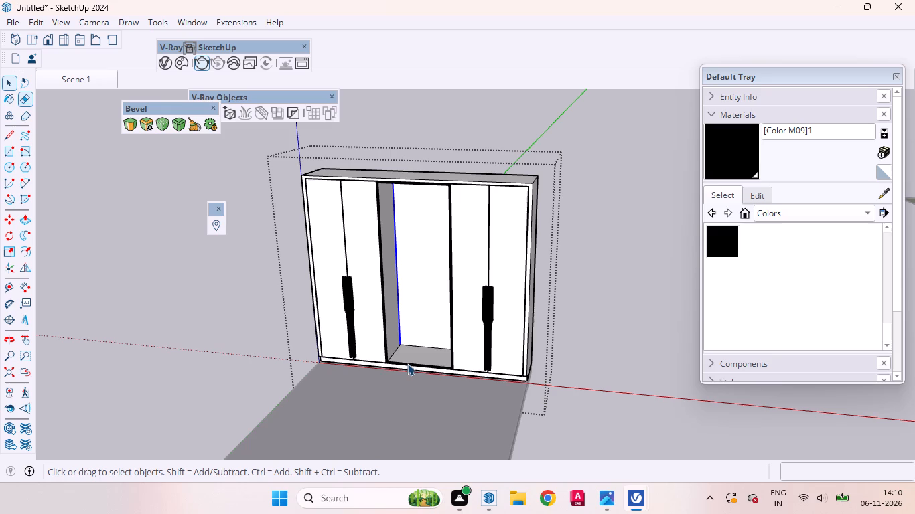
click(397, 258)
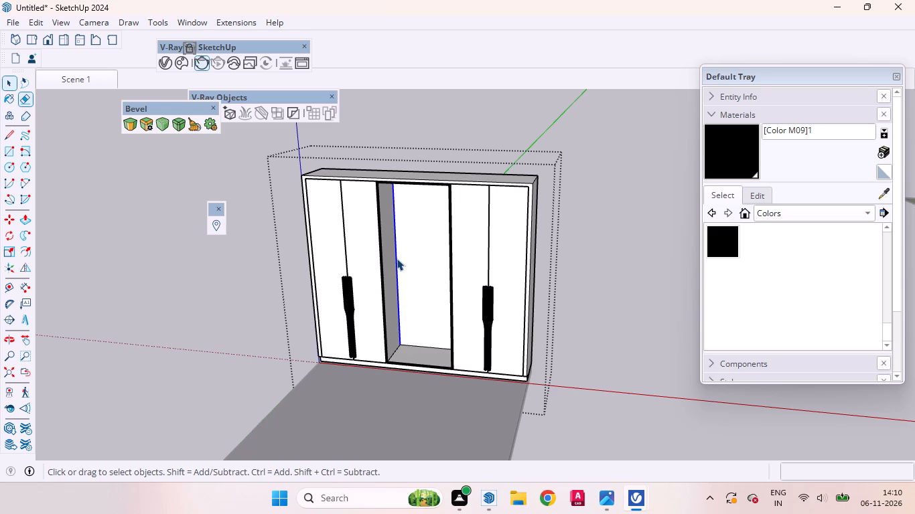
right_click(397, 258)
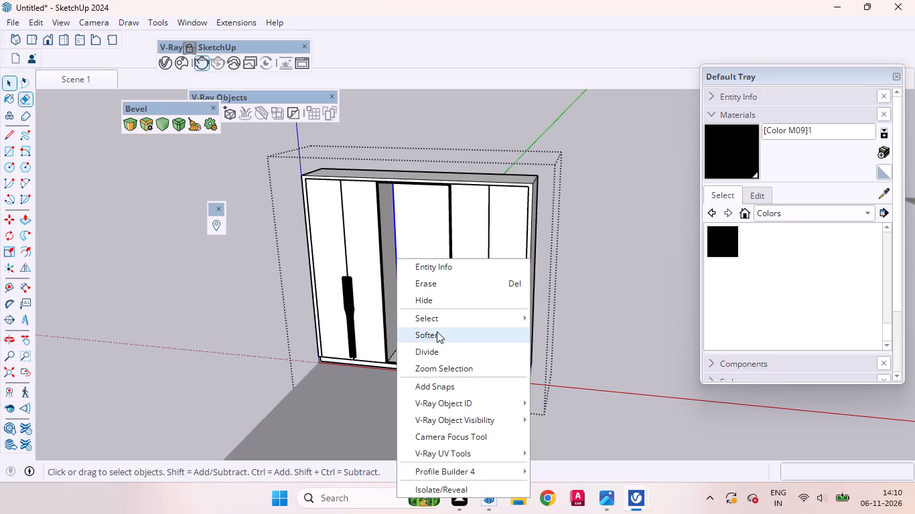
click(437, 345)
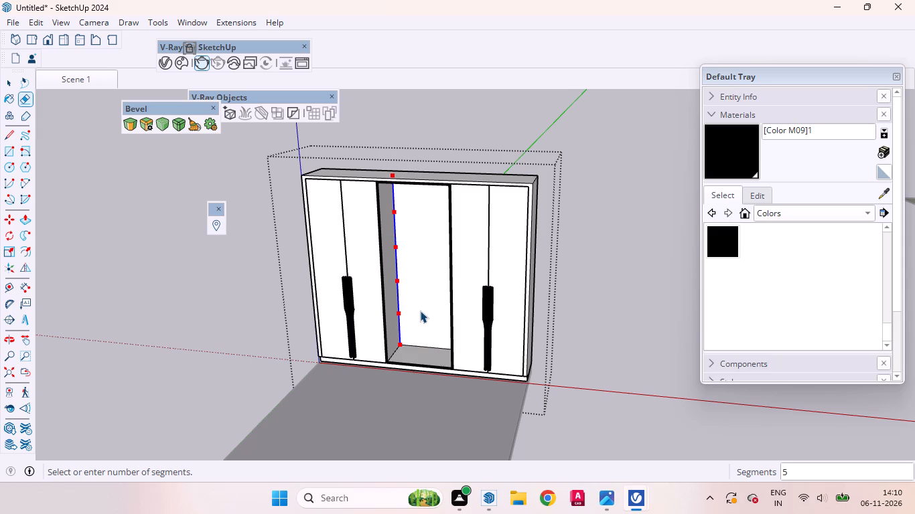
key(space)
Select the bottom face of the wardrobe's open middle niche.
scroll(418, 353, up, 19)
middle_drag(413, 376, 455, 402)
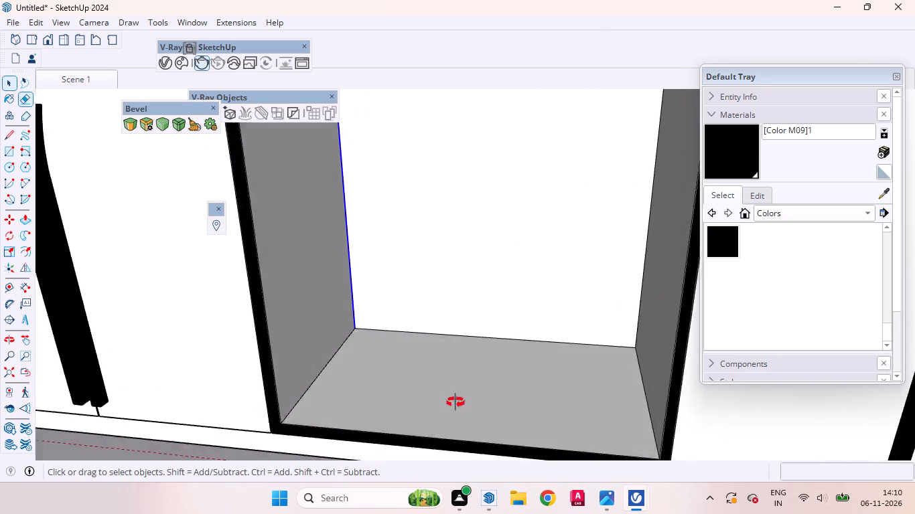
middle_drag(455, 402, 484, 417)
scroll(481, 414, up, 1)
click(462, 406)
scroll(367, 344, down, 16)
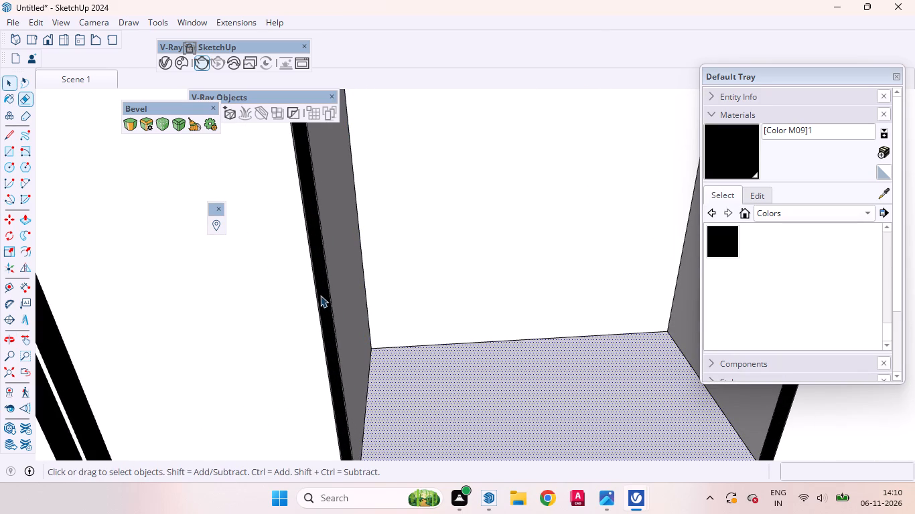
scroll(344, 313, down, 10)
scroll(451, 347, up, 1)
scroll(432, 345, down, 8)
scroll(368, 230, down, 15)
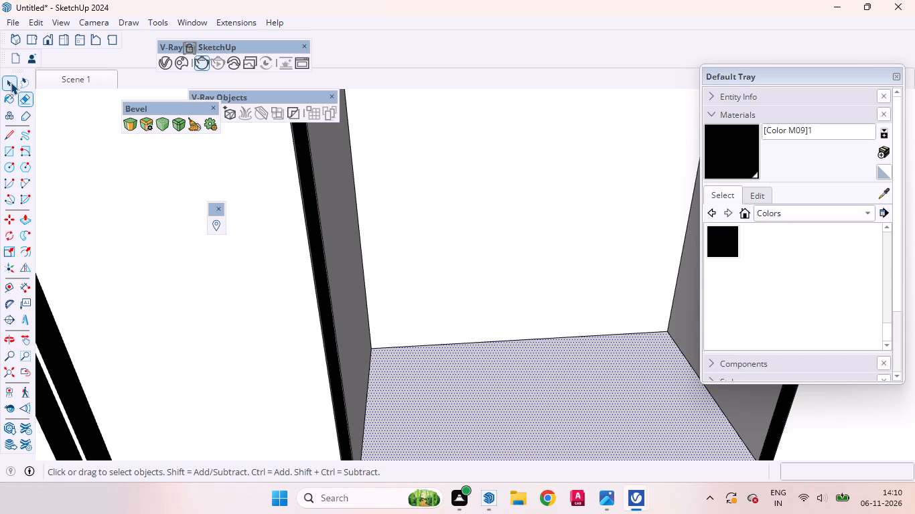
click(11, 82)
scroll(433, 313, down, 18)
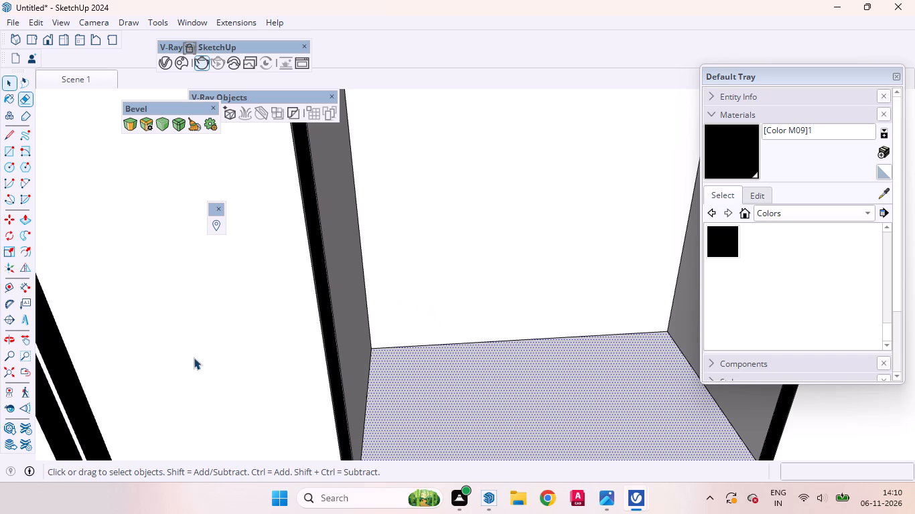
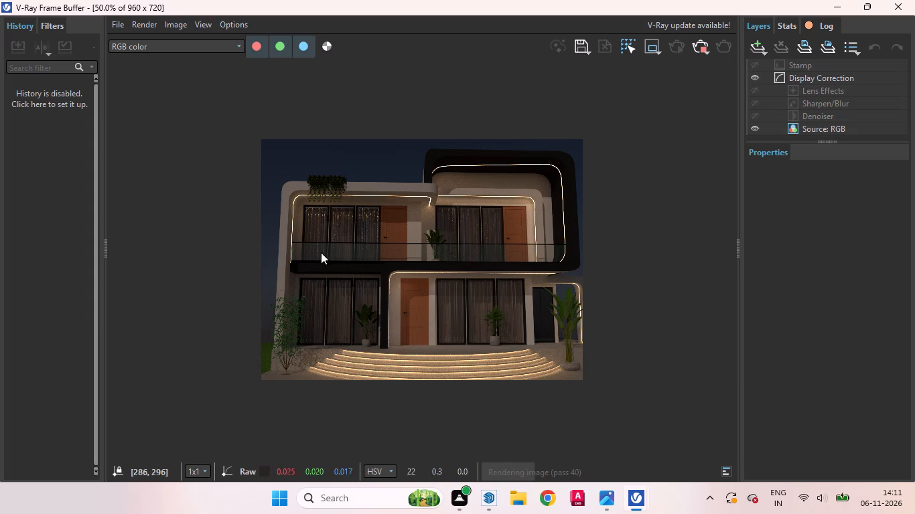
In the V-Ray Frame Buffer, examine the night render's upper-floor curtained windows, ground floor and lit entrance steps.
scroll(430, 276, up, 1)
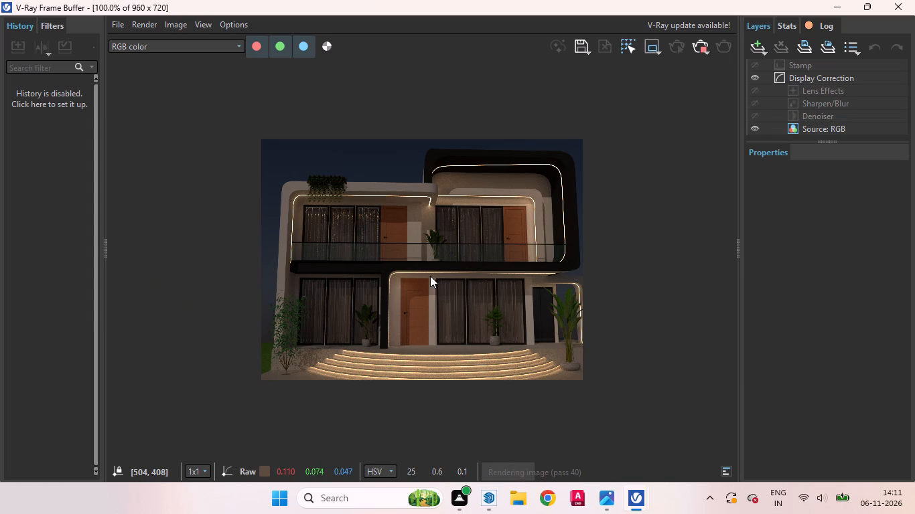
scroll(430, 276, down, 1)
scroll(420, 252, up, 1)
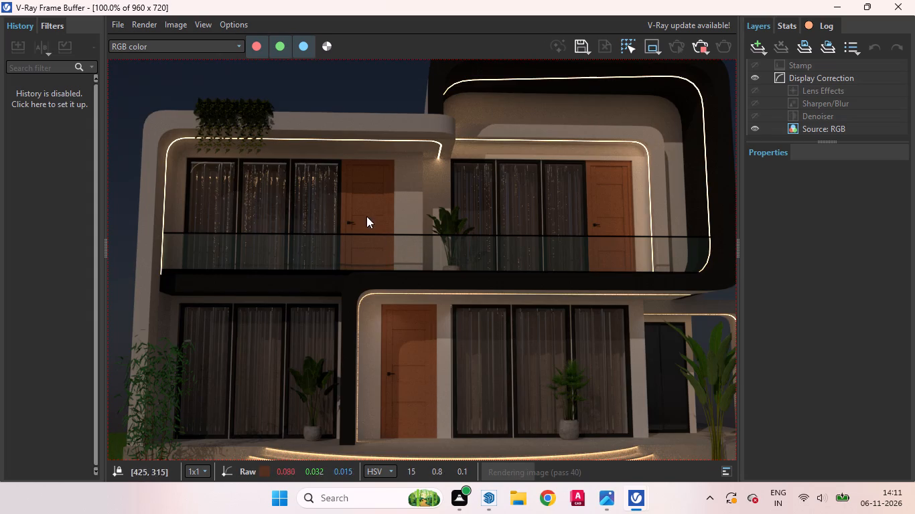
scroll(224, 191, up, 1)
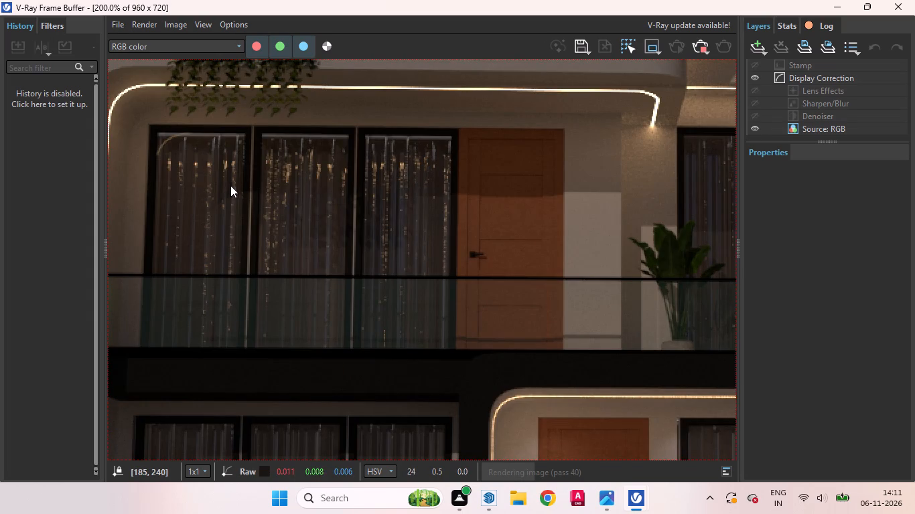
scroll(285, 171, down, 1)
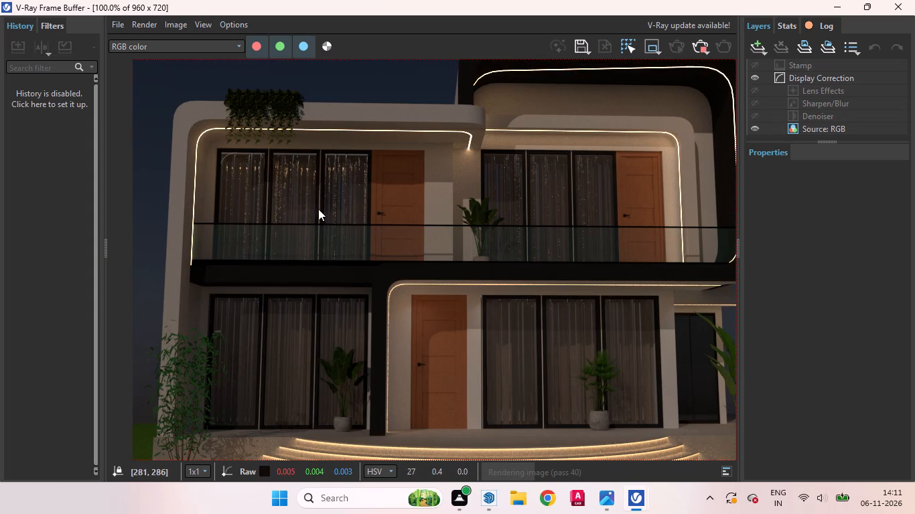
middle_drag(316, 209, 277, 153)
scroll(285, 192, down, 1)
scroll(416, 309, up, 1)
middle_drag(417, 324, 441, 361)
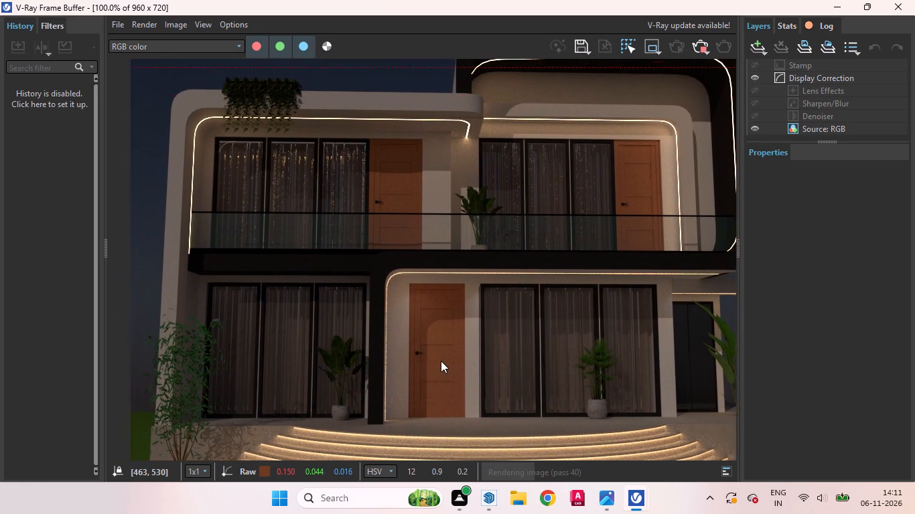
middle_drag(441, 361, 406, 274)
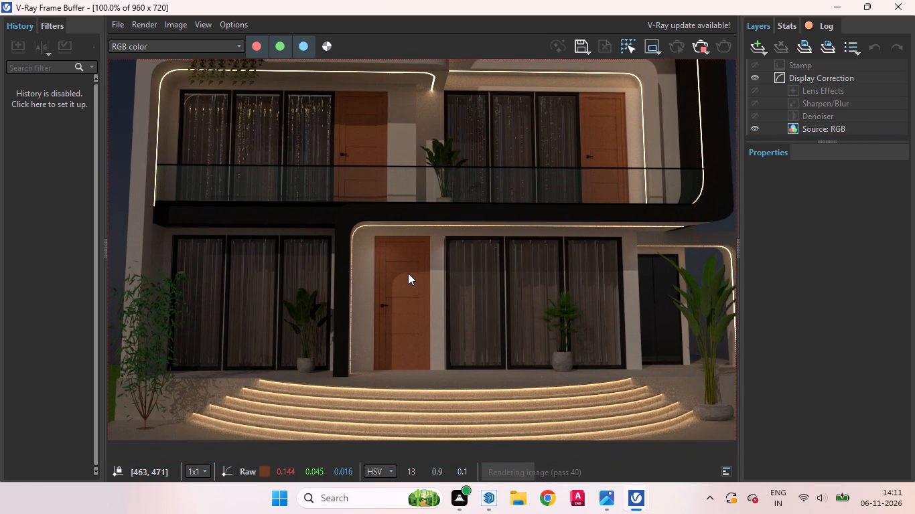
scroll(416, 261, down, 1)
scroll(514, 378, up, 1)
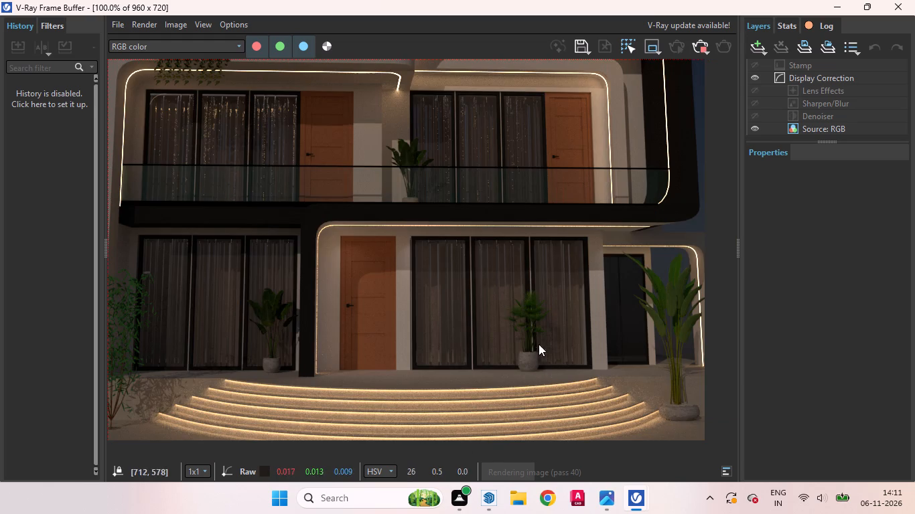
Inspect the rendered facade from the lit curved steps up to the black upper-floor frame with its light strip.
scroll(668, 420, up, 2)
scroll(661, 414, down, 3)
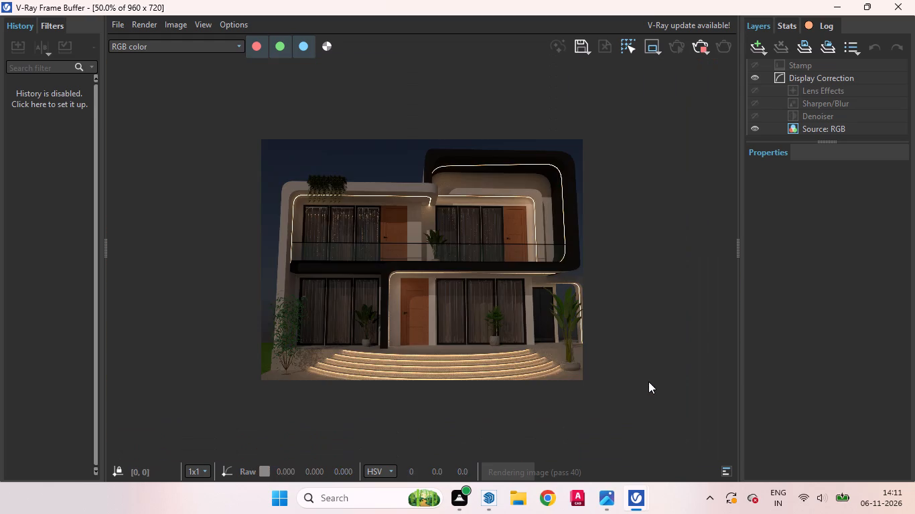
scroll(553, 365, up, 3)
scroll(549, 349, down, 3)
scroll(352, 361, up, 1)
middle_drag(306, 369, 320, 380)
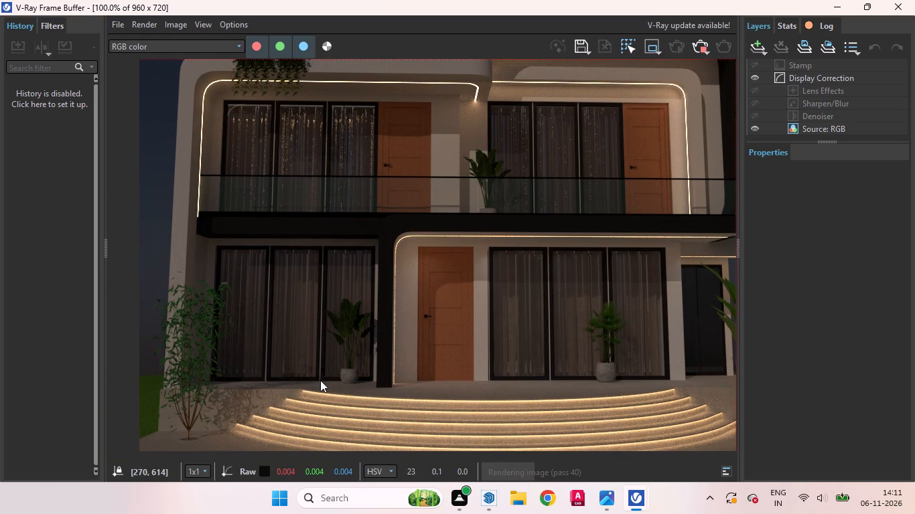
middle_drag(320, 380, 303, 385)
middle_drag(330, 350, 330, 386)
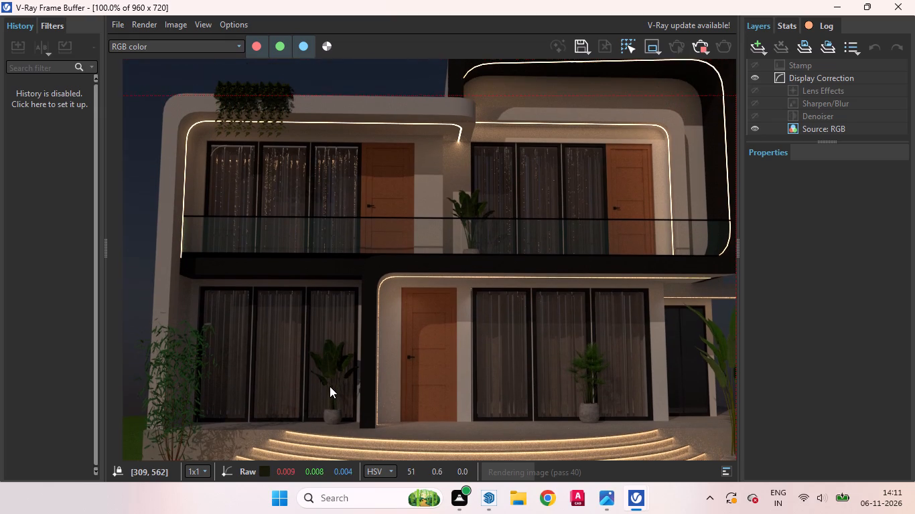
middle_drag(330, 386, 330, 388)
middle_drag(258, 211, 183, 243)
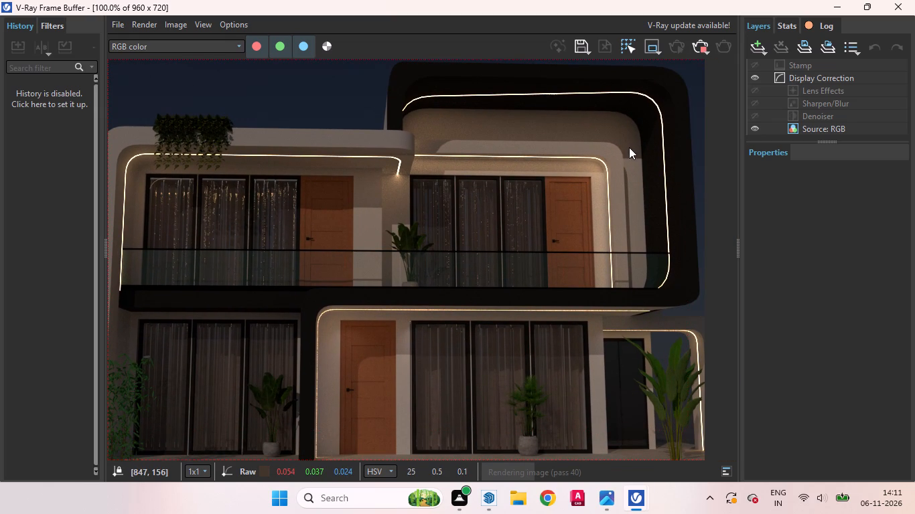
scroll(482, 207, down, 1)
scroll(523, 145, down, 1)
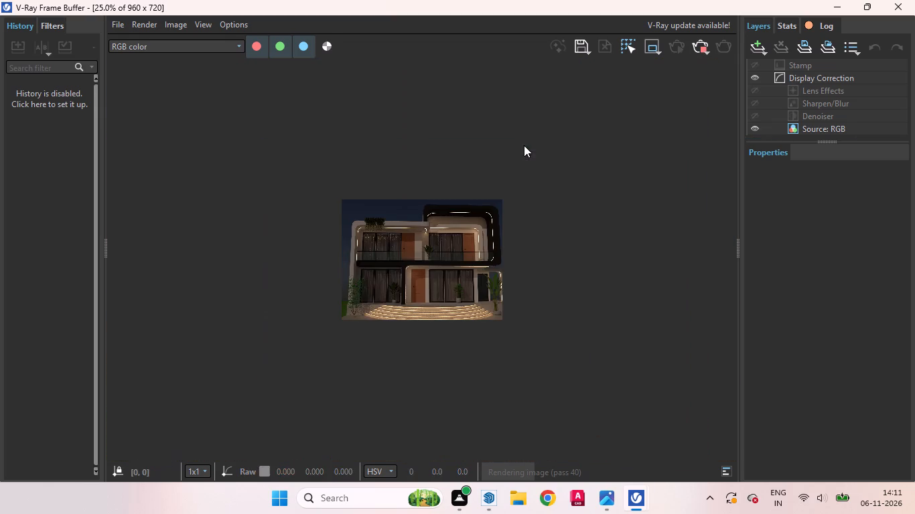
Examine the glass balcony railing, upper-floor door and black slab edge in the house render.
scroll(399, 276, up, 2)
middle_drag(330, 278, 339, 292)
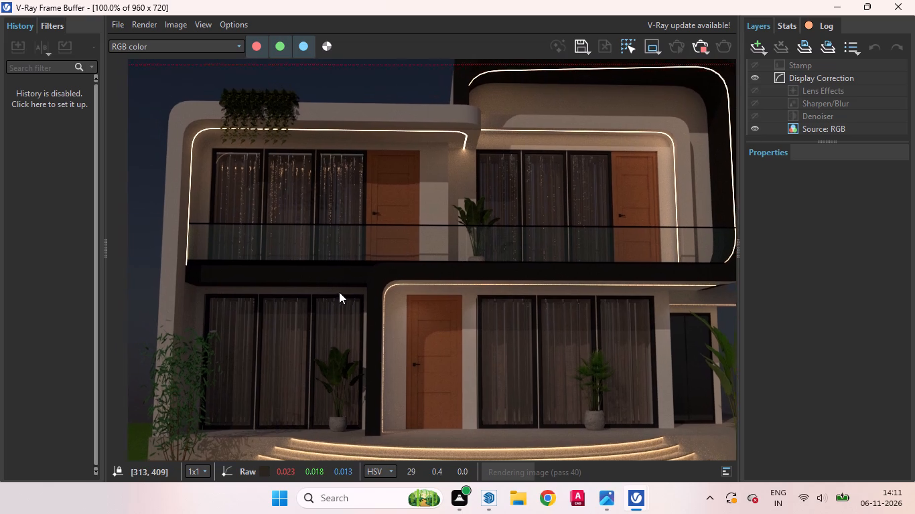
middle_drag(339, 292, 482, 201)
scroll(305, 195, up, 1)
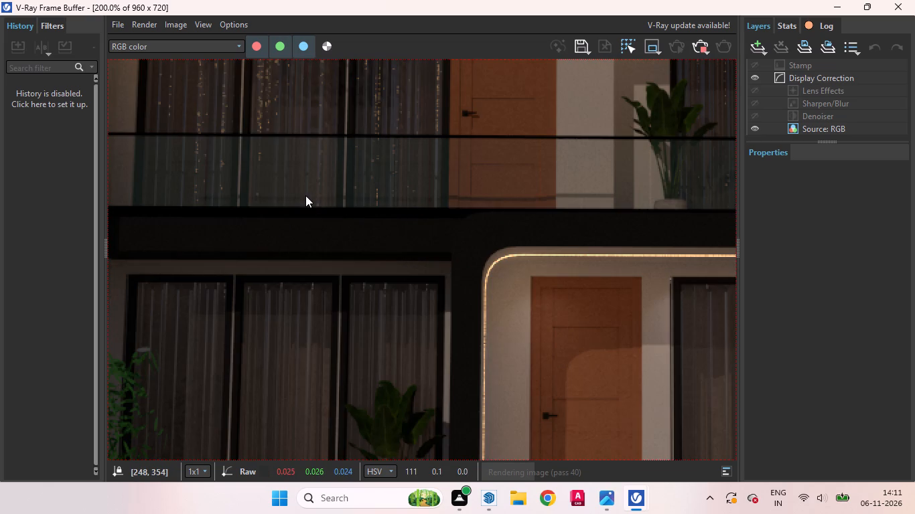
middle_drag(373, 237, 377, 264)
scroll(379, 218, down, 3)
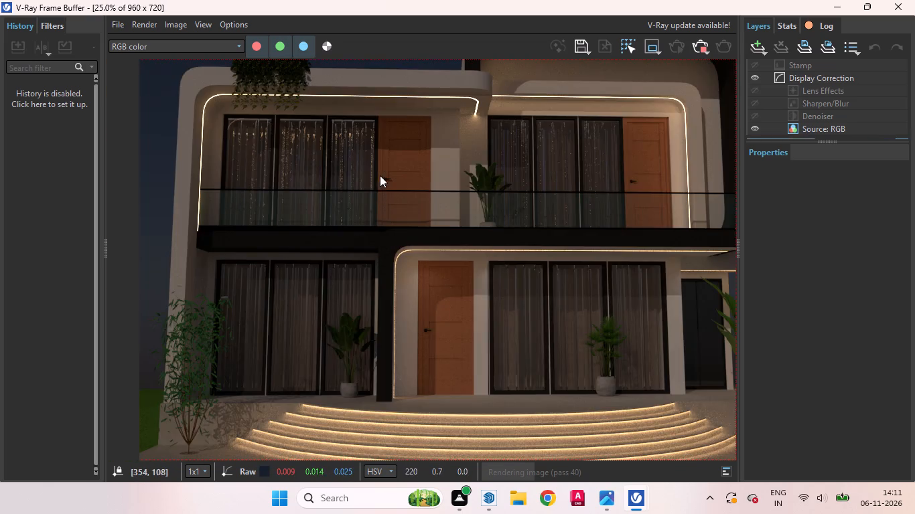
scroll(380, 175, down, 1)
scroll(395, 253, up, 3)
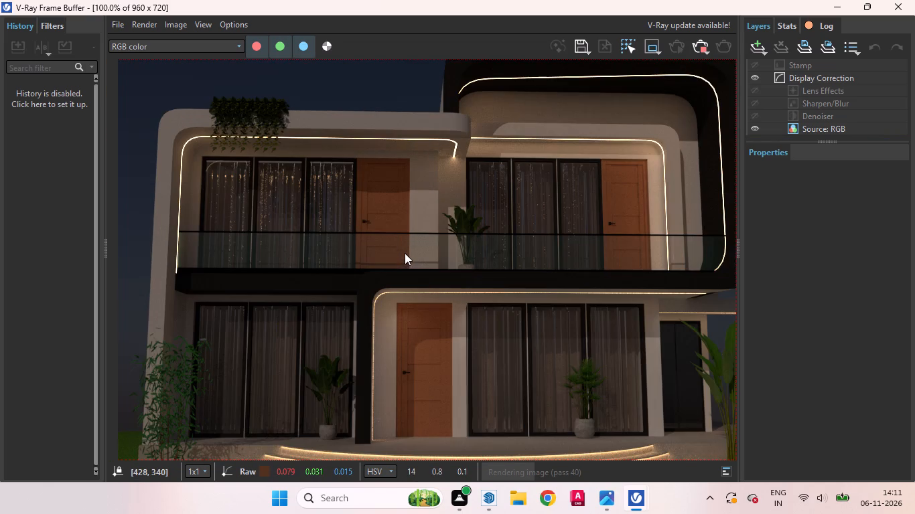
middle_drag(414, 258, 360, 209)
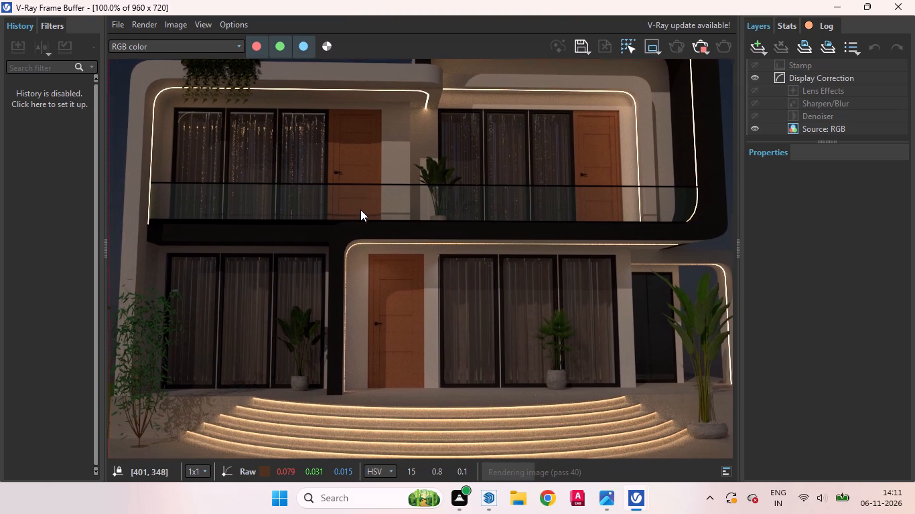
middle_drag(360, 209, 382, 207)
scroll(382, 207, up, 1)
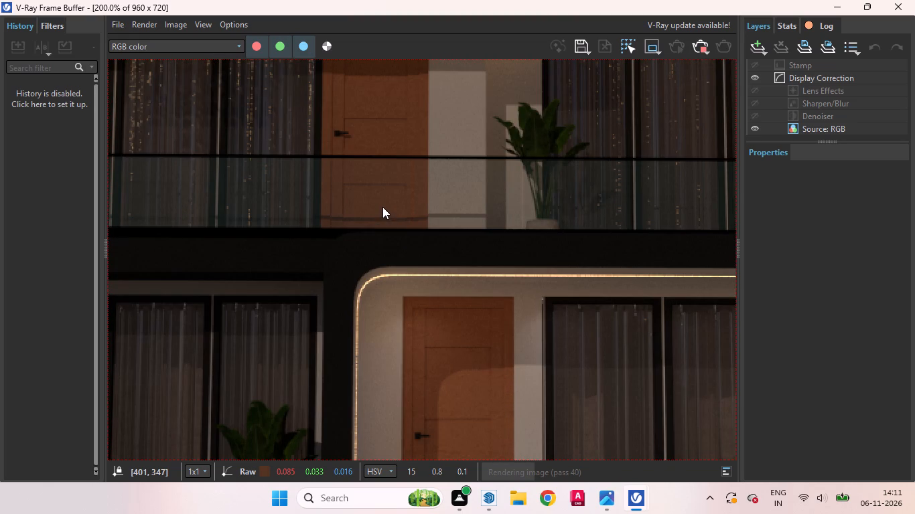
scroll(384, 206, down, 2)
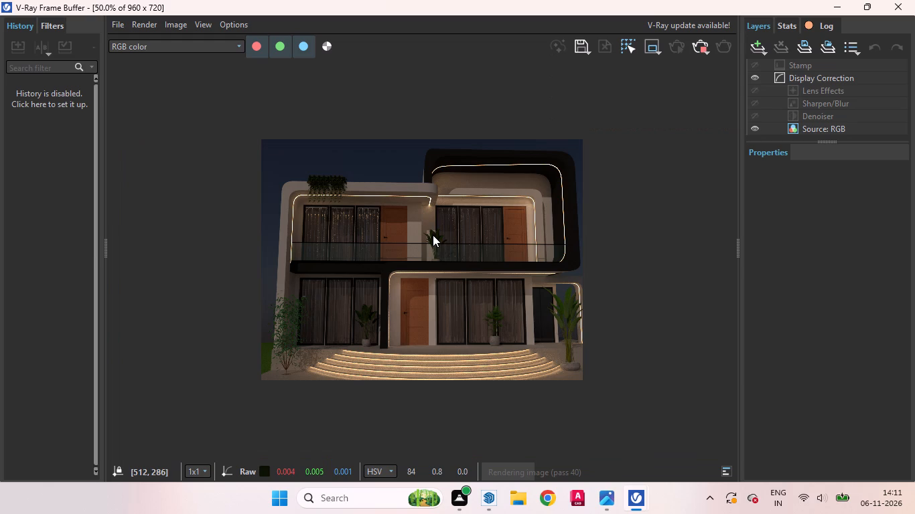
middle_drag(433, 235, 435, 203)
Examine the ground-floor curtained windows, potted plants and dark side door in the house render.
drag(259, 141, 459, 330)
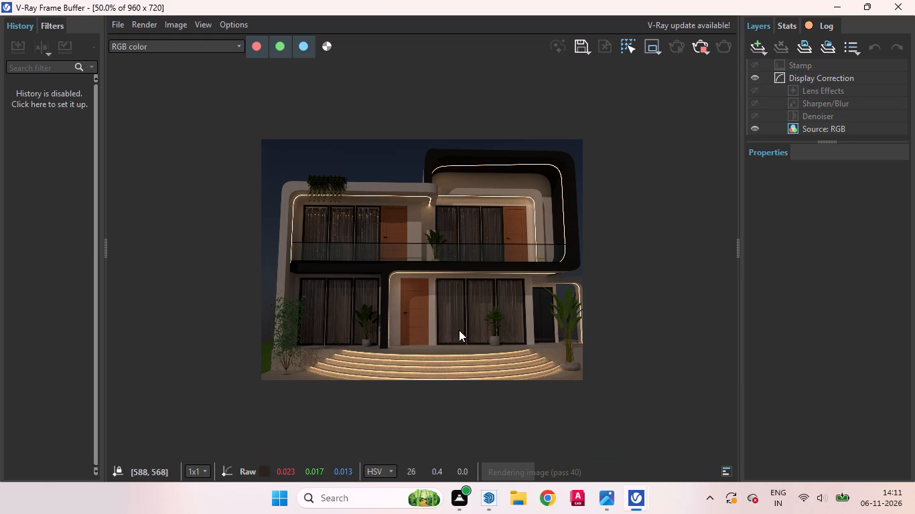
drag(459, 330, 490, 343)
scroll(563, 355, up, 2)
scroll(451, 227, down, 2)
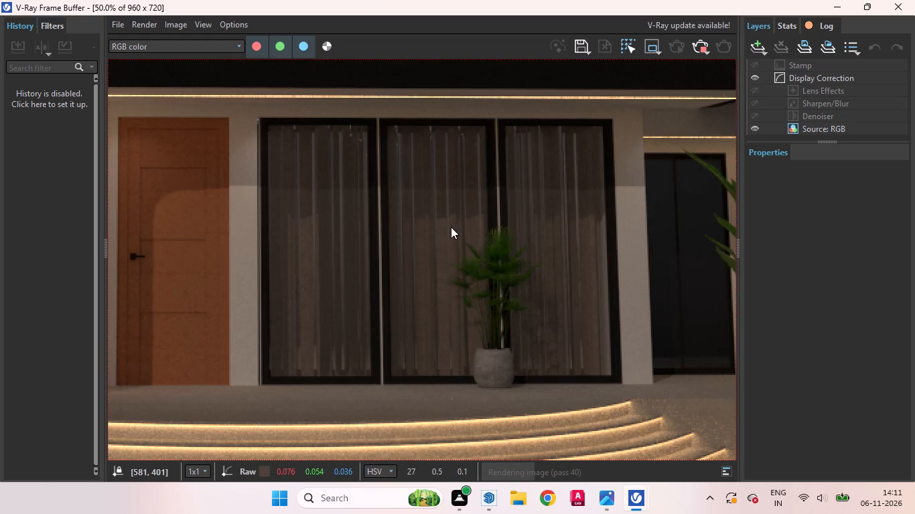
scroll(492, 317, up, 2)
middle_drag(565, 339, 557, 361)
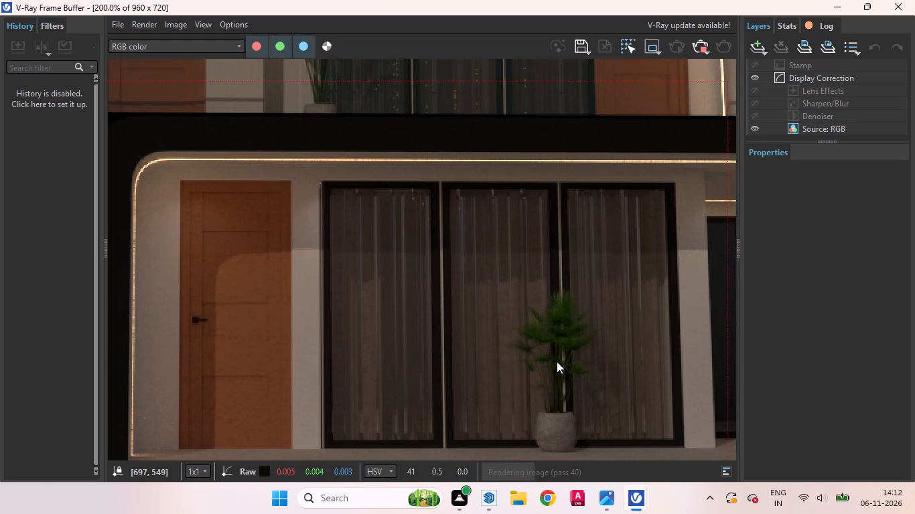
middle_drag(557, 361, 379, 298)
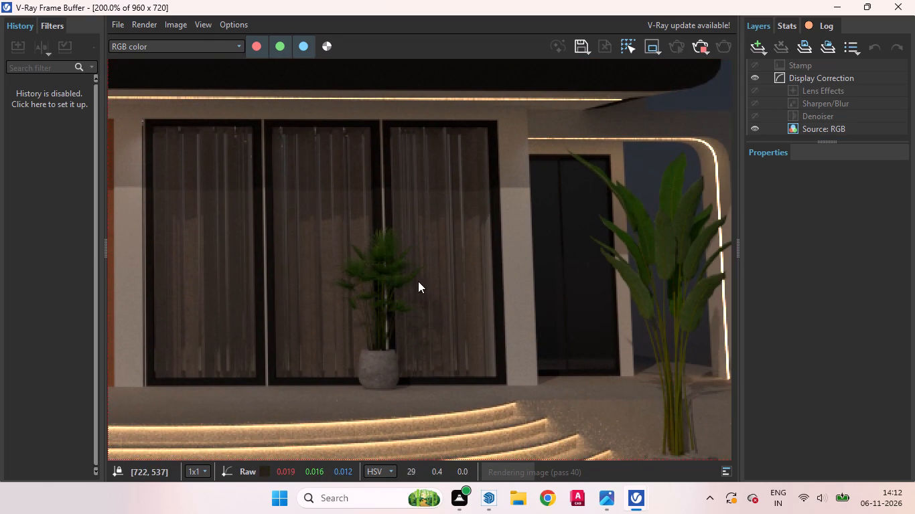
middle_drag(429, 289, 458, 348)
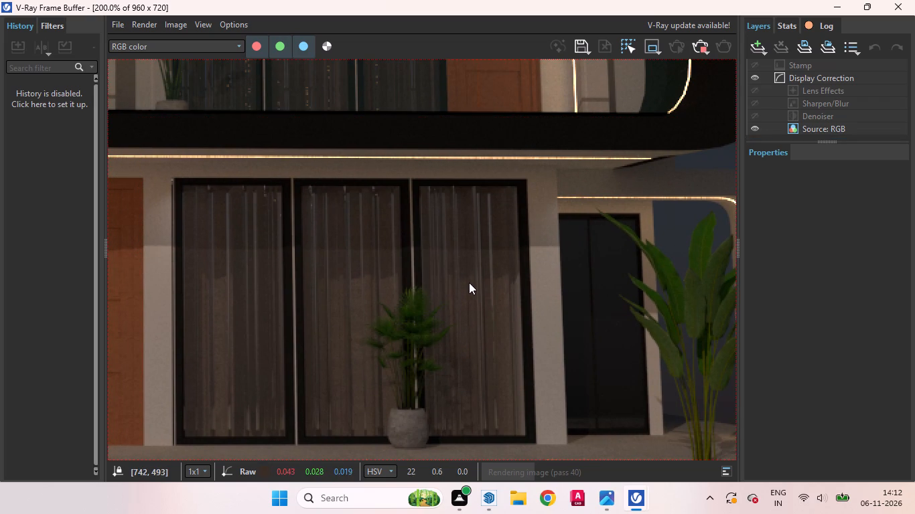
scroll(471, 281, down, 2)
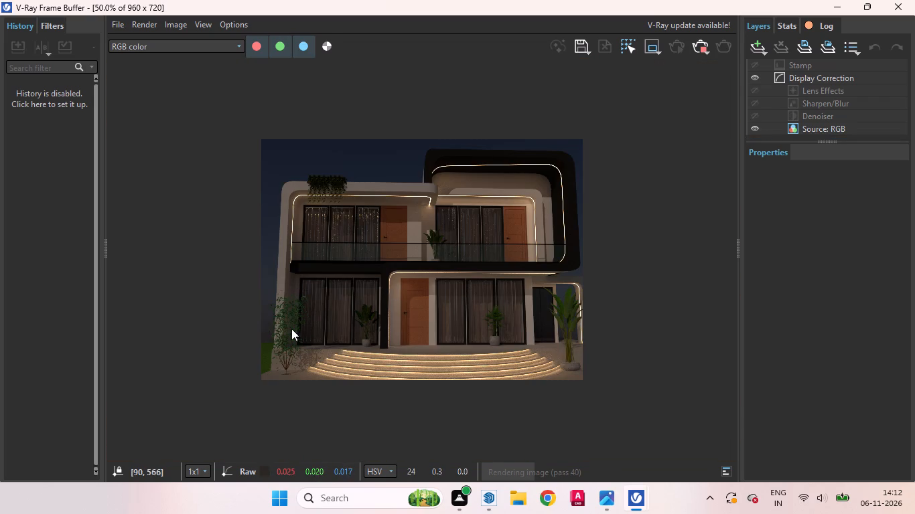
Examine the upper storey, hanging greenery and lit black frame against the night sky in the render.
scroll(289, 323, up, 1)
middle_drag(324, 319, 336, 392)
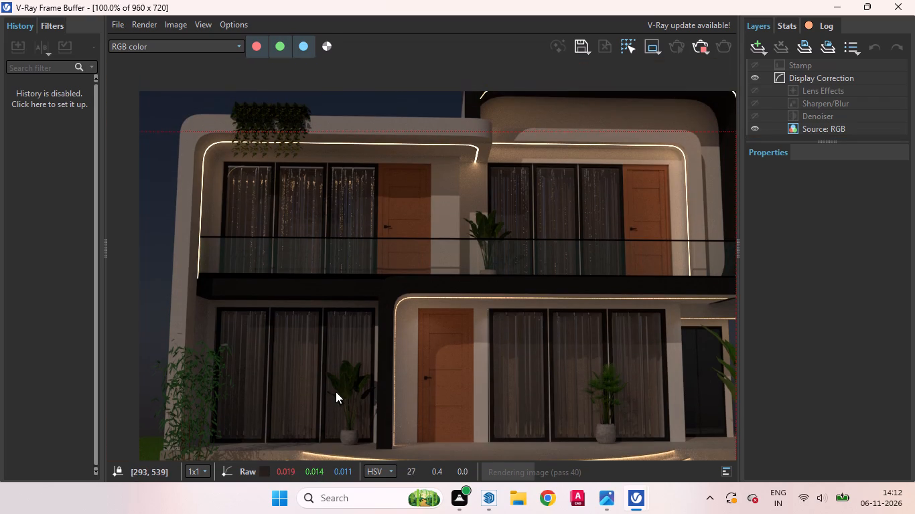
middle_drag(336, 392, 400, 403)
middle_drag(365, 304, 236, 416)
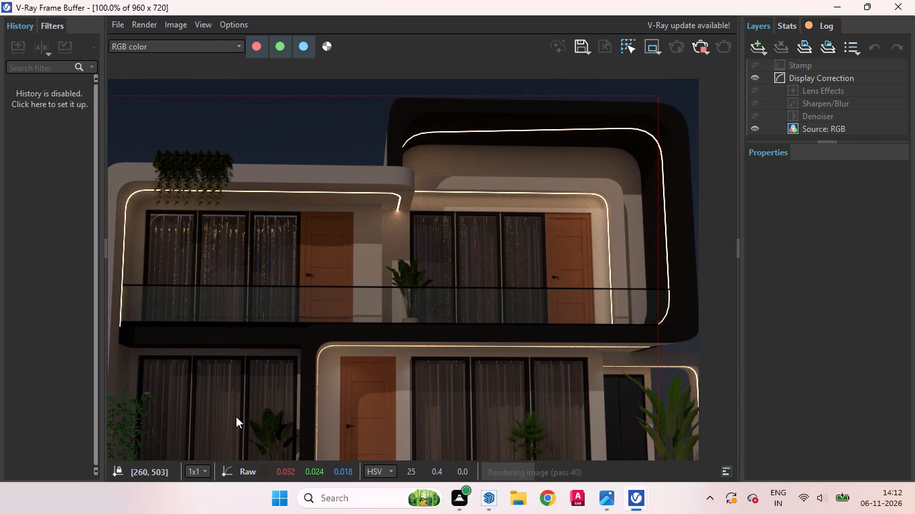
middle_drag(236, 416, 236, 412)
middle_drag(326, 236, 374, 369)
scroll(399, 250, down, 1)
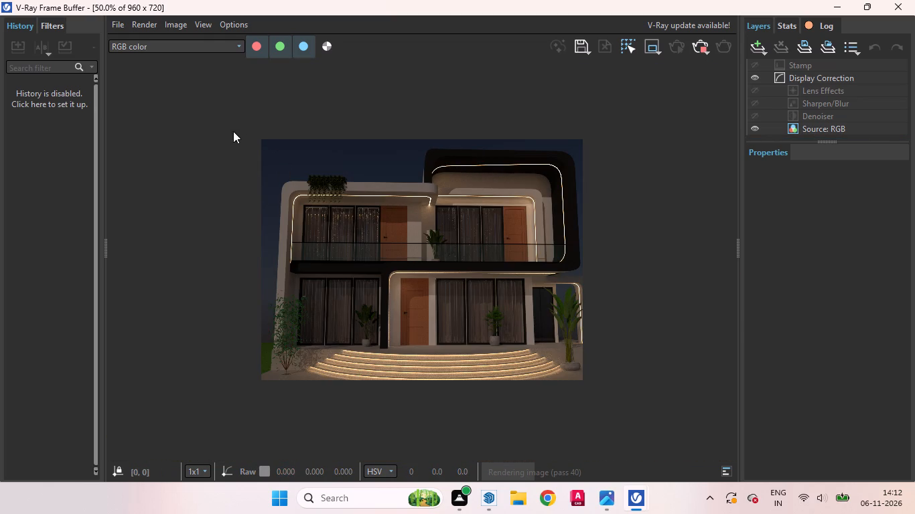
drag(232, 116, 584, 402)
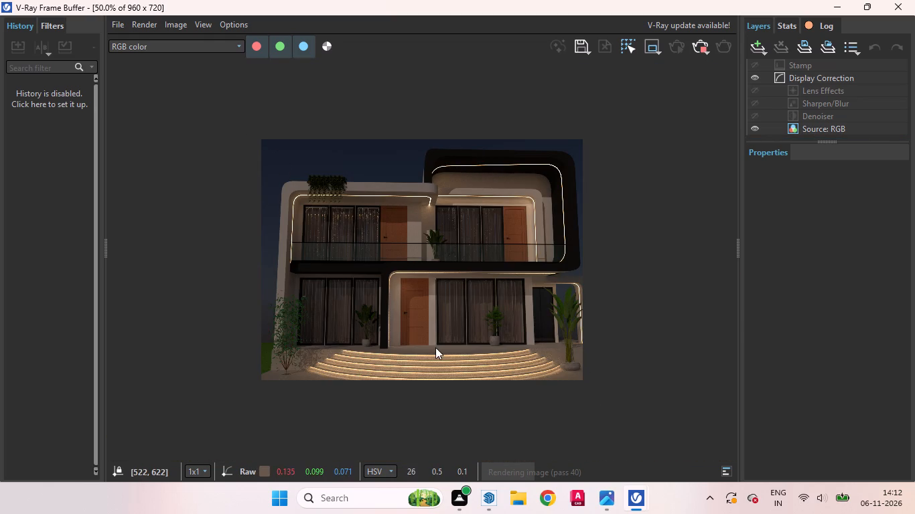
Inspect the orange ground-floor entrance door and its handle close up in the render.
scroll(399, 313, up, 2)
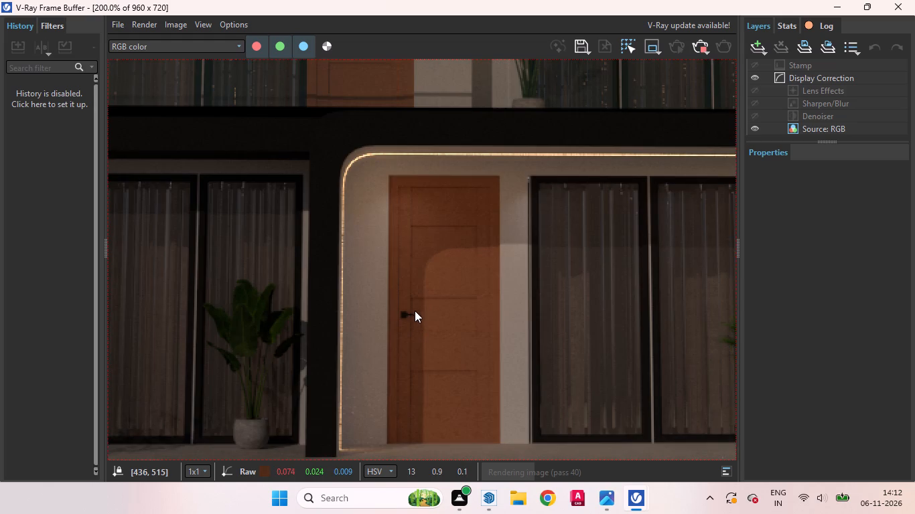
scroll(410, 316, up, 2)
middle_drag(409, 318, 407, 353)
scroll(406, 347, up, 1)
scroll(406, 343, down, 1)
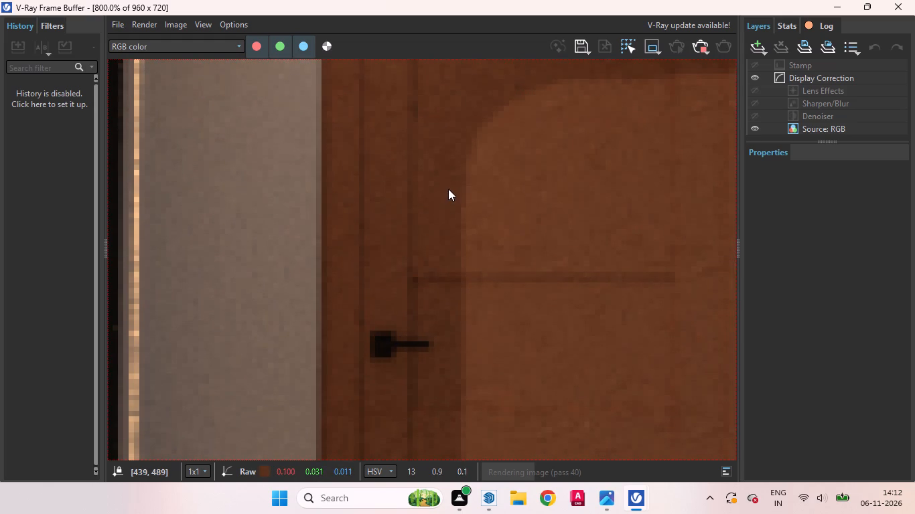
scroll(413, 202, down, 3)
Review the light strips, balcony and entrance steps across the whole rendered facade.
middle_drag(354, 143, 390, 248)
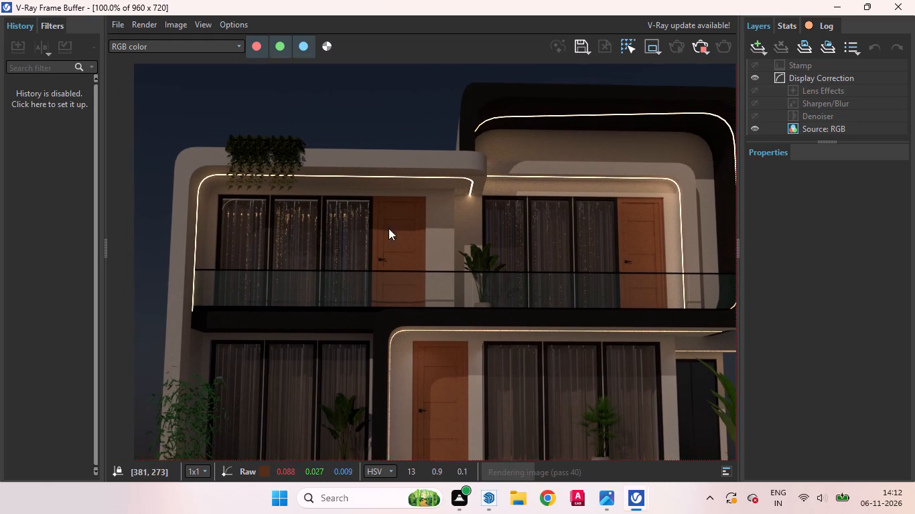
middle_drag(419, 216, 346, 270)
scroll(354, 230, down, 2)
scroll(413, 211, up, 2)
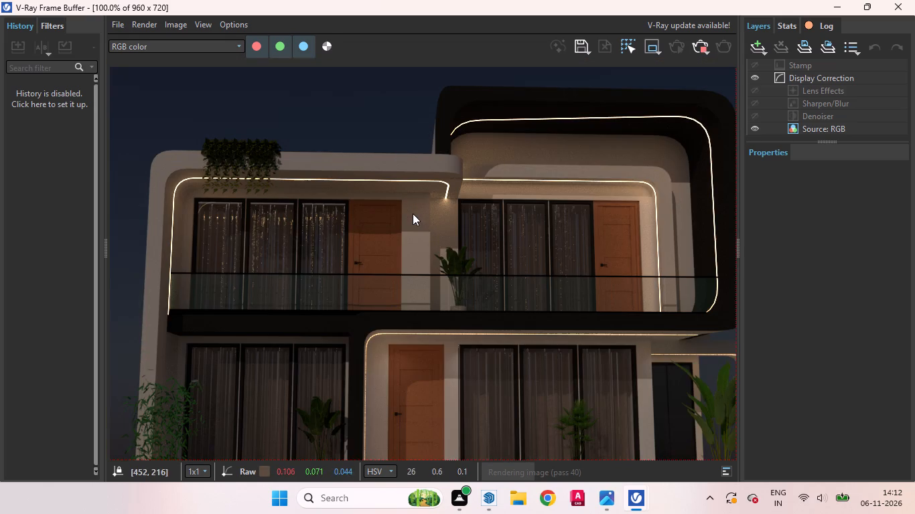
middle_drag(420, 199, 441, 122)
middle_drag(281, 220, 245, 217)
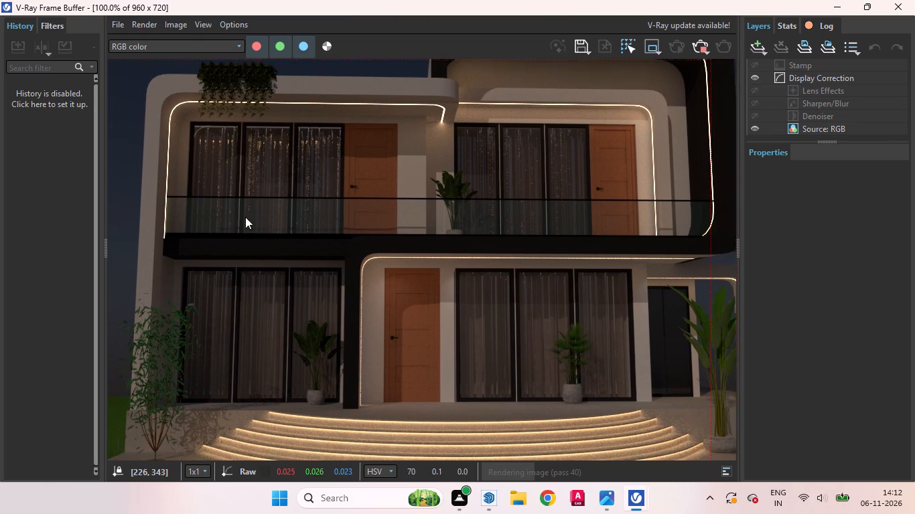
Review the full house facade and the foliage beside the entrance steps in the night render.
middle_drag(245, 217, 248, 231)
scroll(256, 241, down, 1)
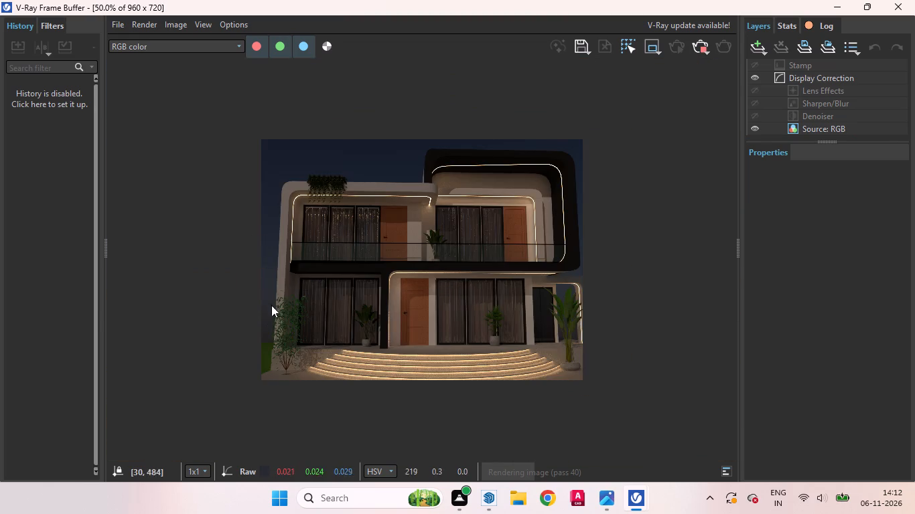
scroll(320, 302, up, 1)
middle_drag(318, 283, 305, 267)
scroll(307, 272, down, 1)
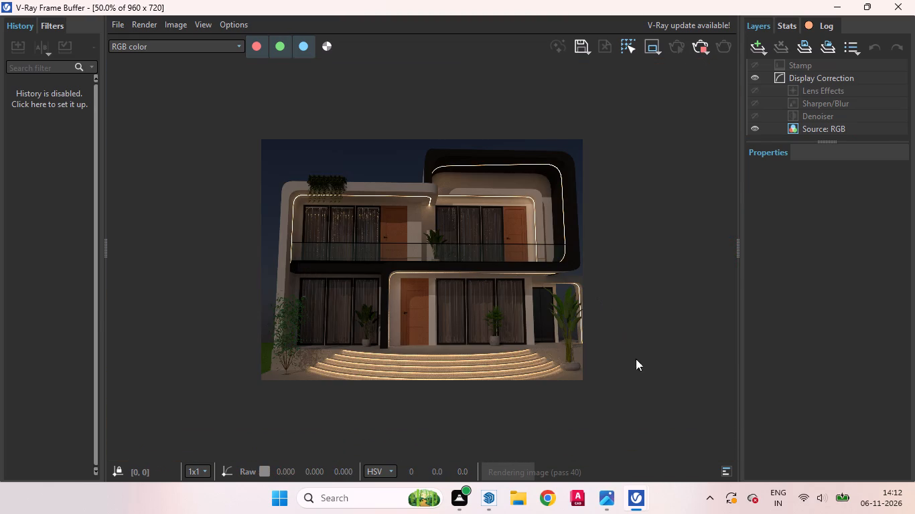
Check the V-Ray render log for the progressive sampling messages.
click(726, 469)
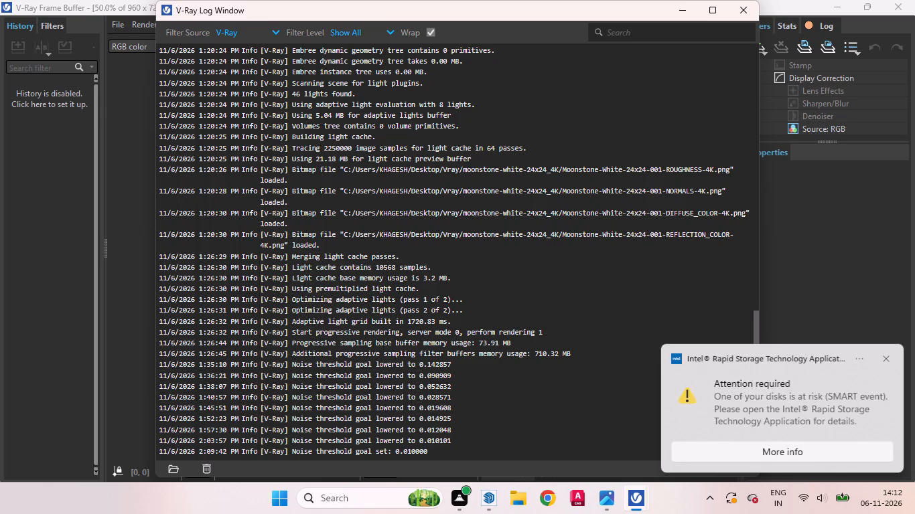
click(887, 363)
click(743, 13)
Examine the upper storey, hanging greenery and potted plant by the ground-floor curtained windows in the render.
scroll(280, 308, up, 1)
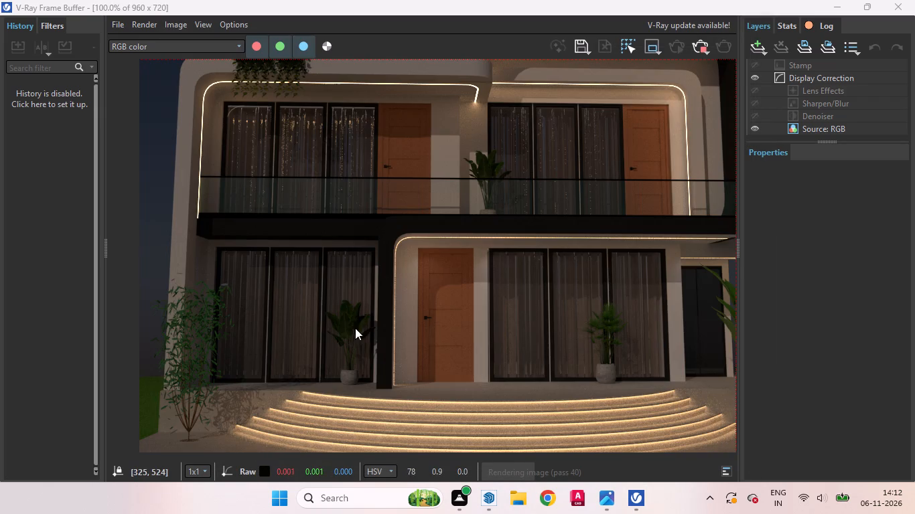
middle_drag(489, 305, 421, 391)
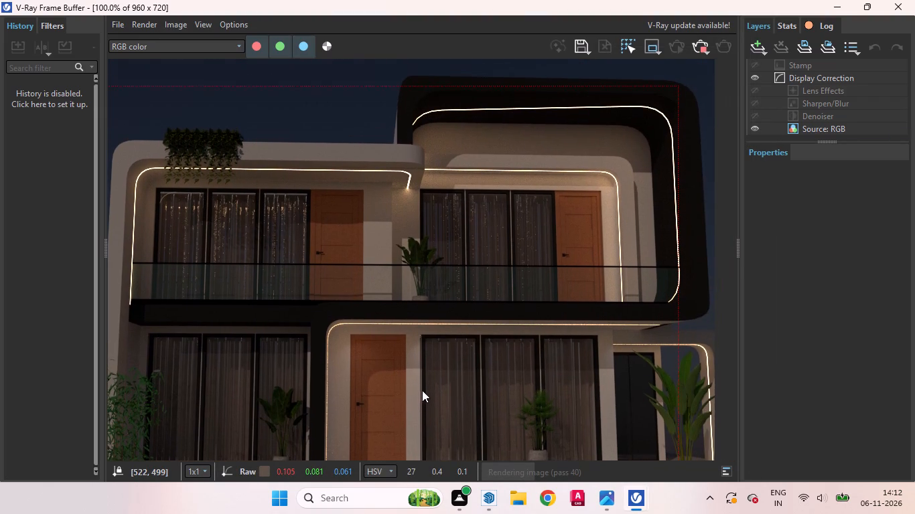
middle_drag(247, 185, 271, 194)
scroll(269, 187, down, 1)
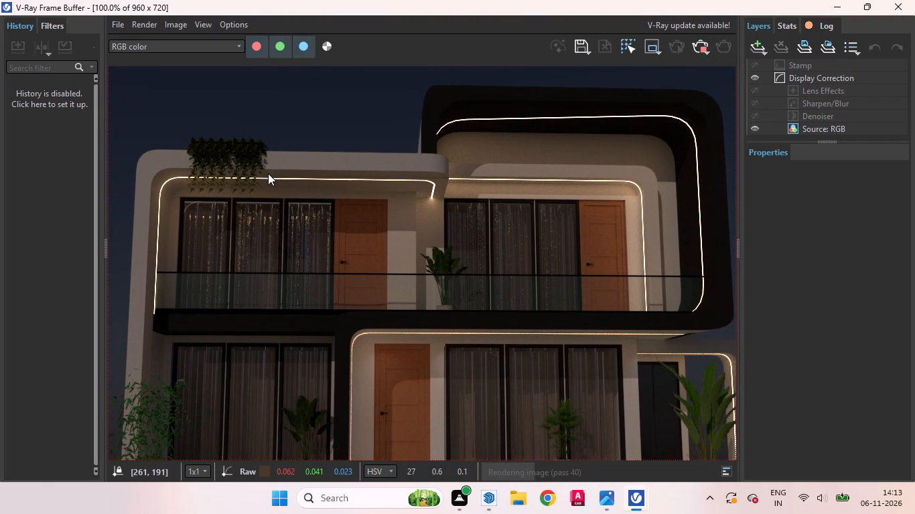
scroll(268, 173, down, 1)
scroll(384, 271, up, 3)
scroll(352, 228, down, 2)
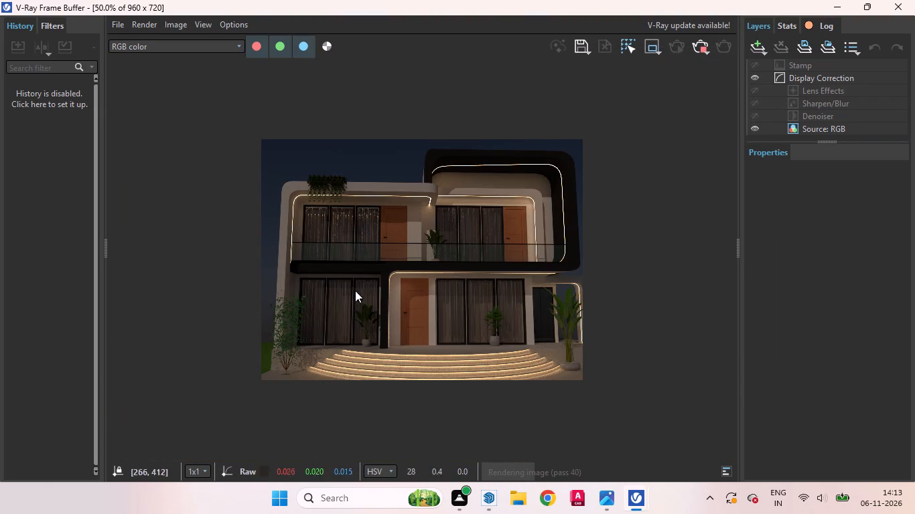
scroll(362, 321, up, 2)
middle_drag(342, 344, 328, 372)
scroll(313, 351, down, 2)
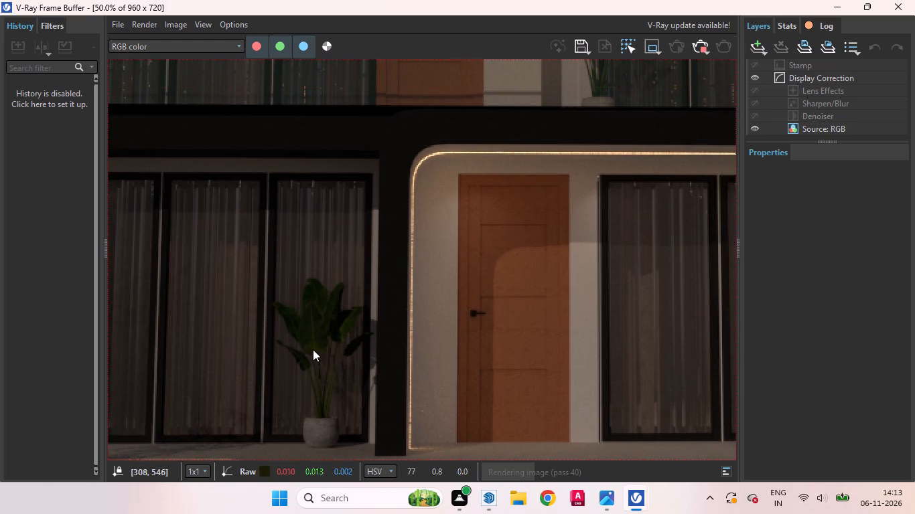
Examine the ground-floor entrance, curtained windows and lit curved steps in the render.
scroll(443, 268, up, 1)
middle_drag(506, 341, 499, 338)
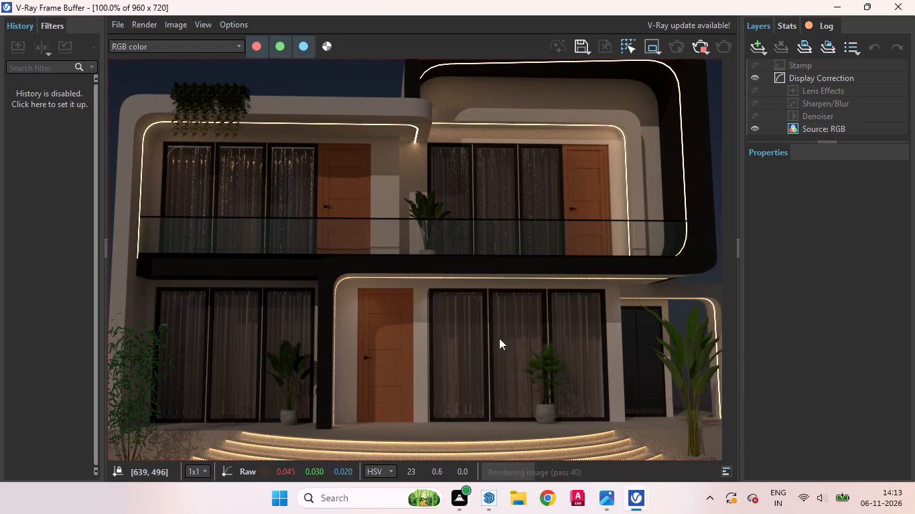
middle_drag(499, 338, 471, 260)
middle_drag(352, 317, 360, 317)
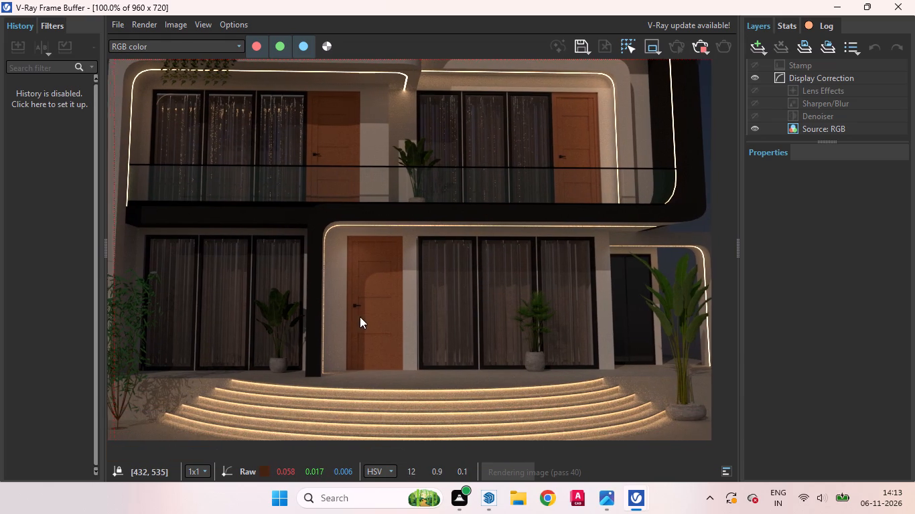
middle_drag(360, 317, 405, 368)
scroll(400, 311, up, 1)
scroll(400, 311, down, 1)
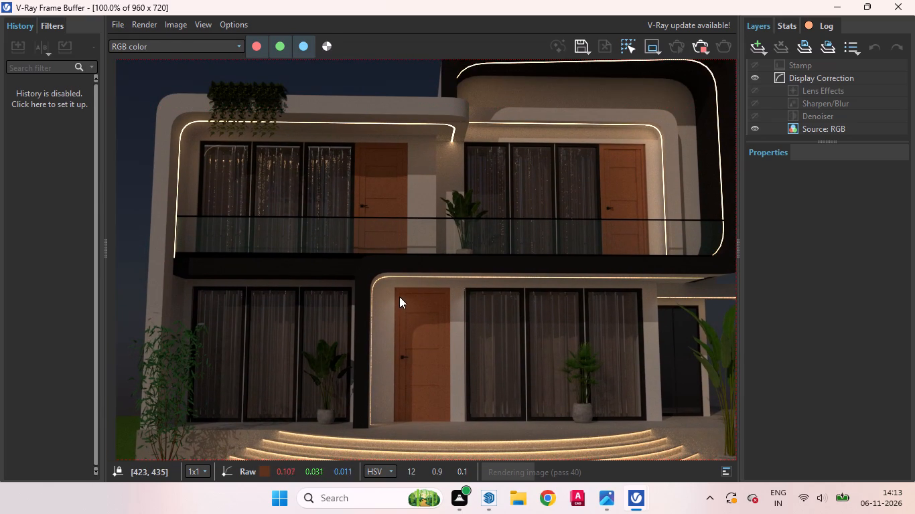
scroll(398, 291, up, 1)
scroll(398, 291, down, 1)
middle_drag(407, 329, 408, 331)
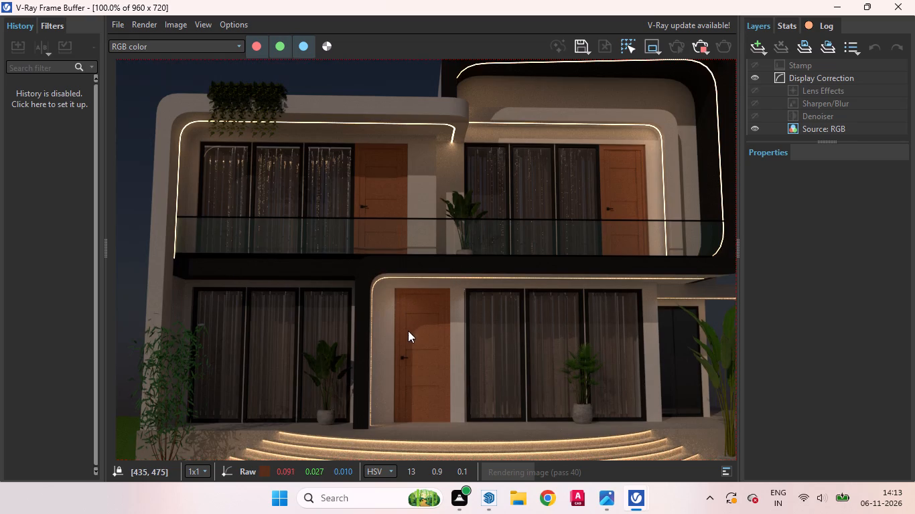
middle_drag(408, 331, 363, 325)
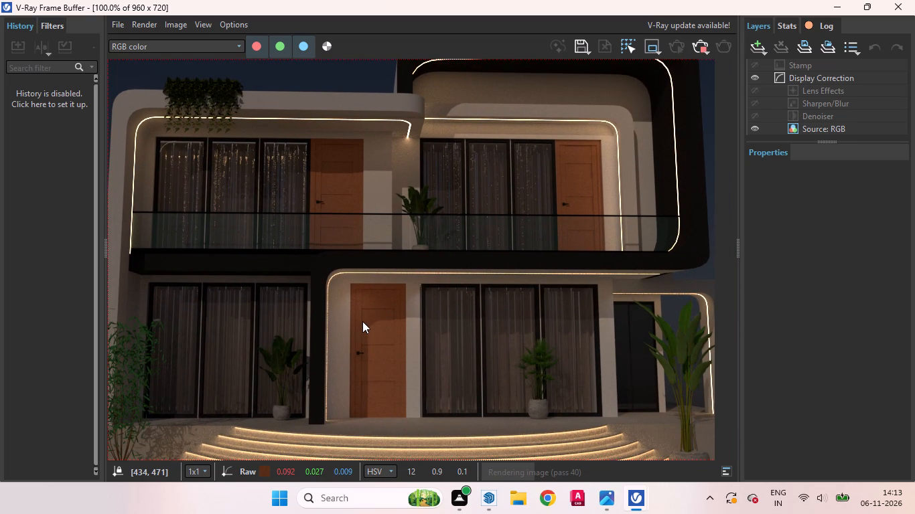
scroll(502, 250, down, 1)
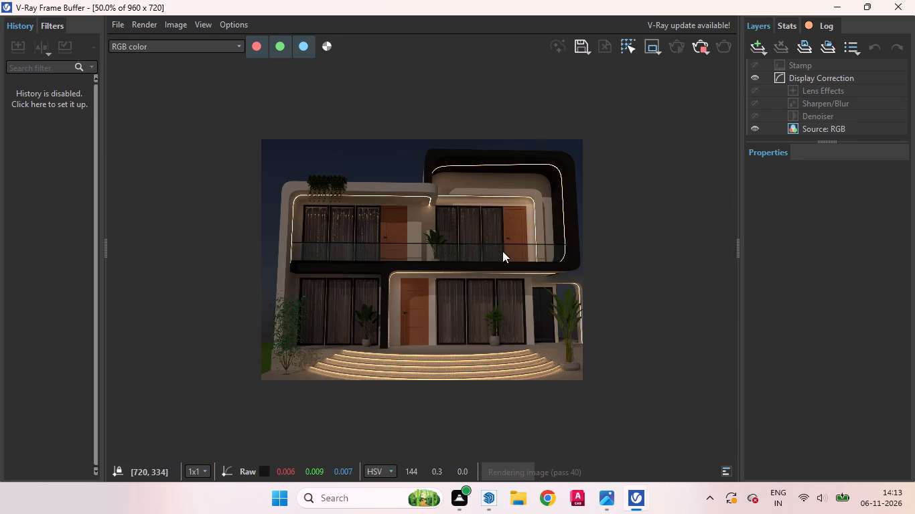
Inspect the render's balcony, upper-floor doors and light strips around the black frame.
drag(259, 138, 500, 342)
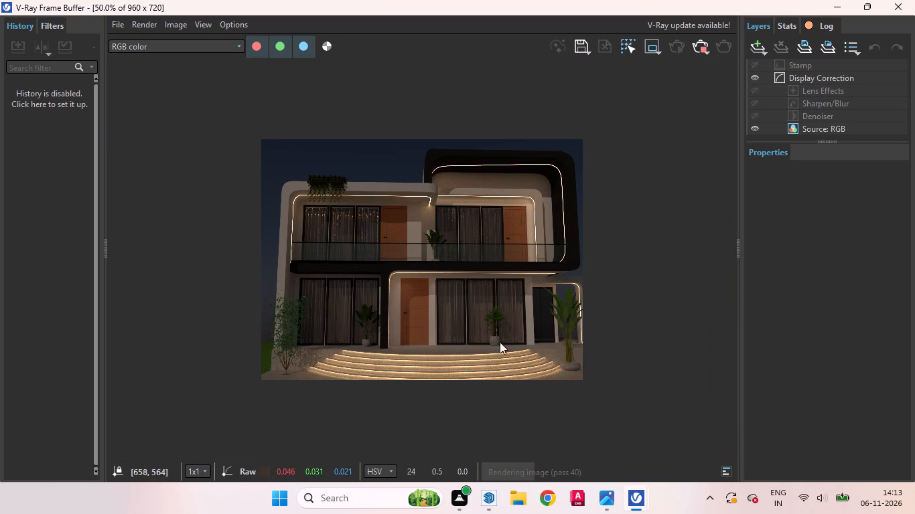
drag(500, 342, 565, 383)
scroll(573, 231, up, 1)
middle_drag(560, 237, 549, 243)
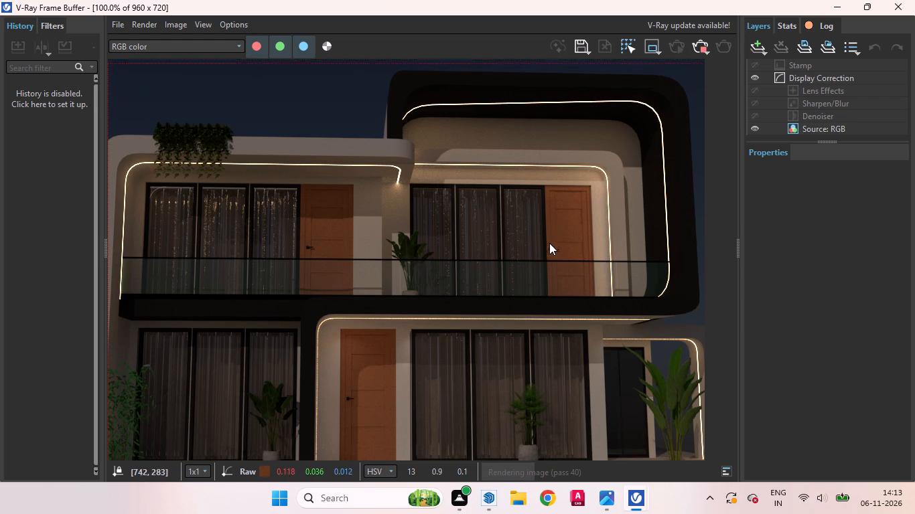
middle_drag(549, 243, 470, 279)
scroll(488, 228, down, 1)
scroll(587, 265, up, 3)
middle_drag(473, 278, 474, 320)
scroll(462, 284, down, 2)
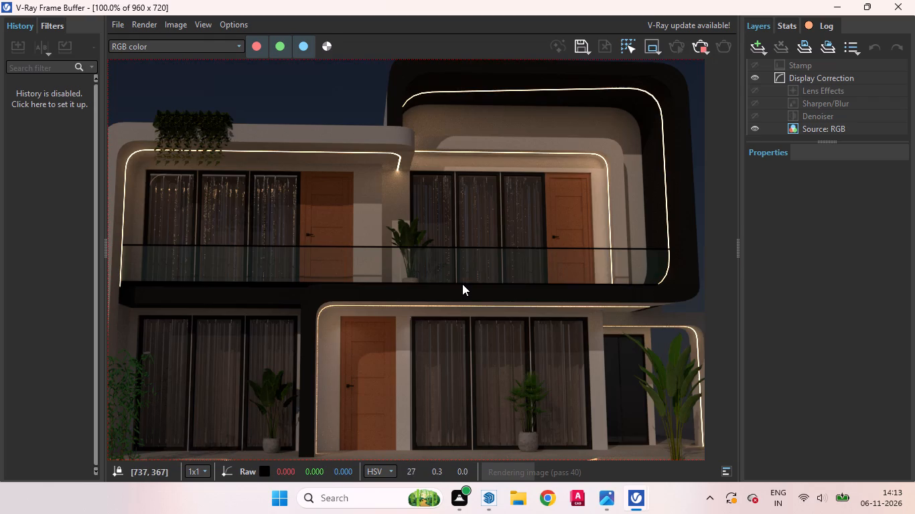
scroll(626, 267, up, 1)
middle_drag(550, 290, 557, 318)
scroll(557, 275, down, 3)
scroll(559, 195, down, 1)
scroll(423, 266, up, 2)
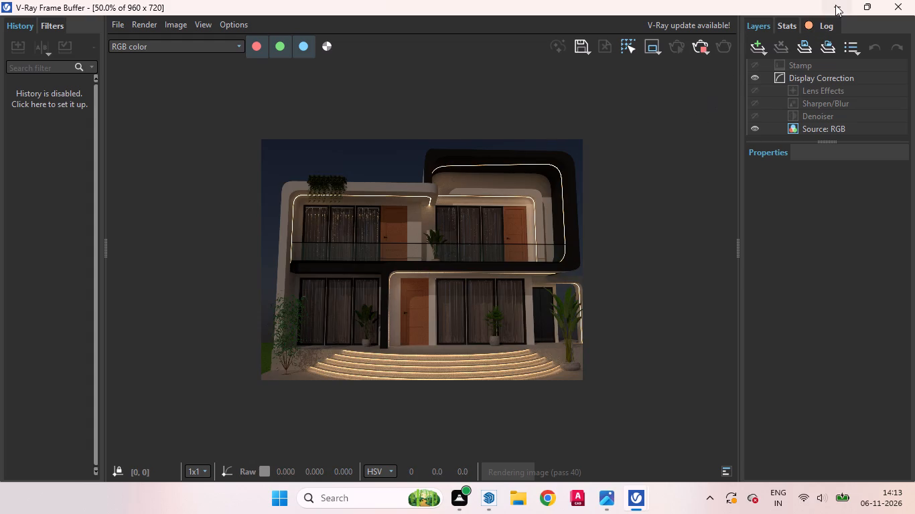
Return to the SketchUp wardrobe model and copy the middle niche's floor face 18 inches straight up as a shelf.
click(835, 5)
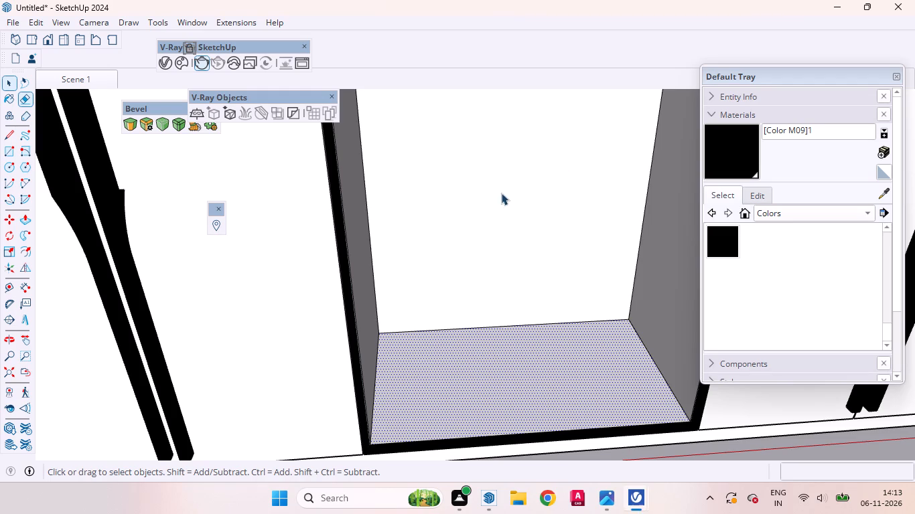
scroll(473, 200, down, 5)
scroll(433, 270, down, 3)
middle_drag(473, 298, 409, 302)
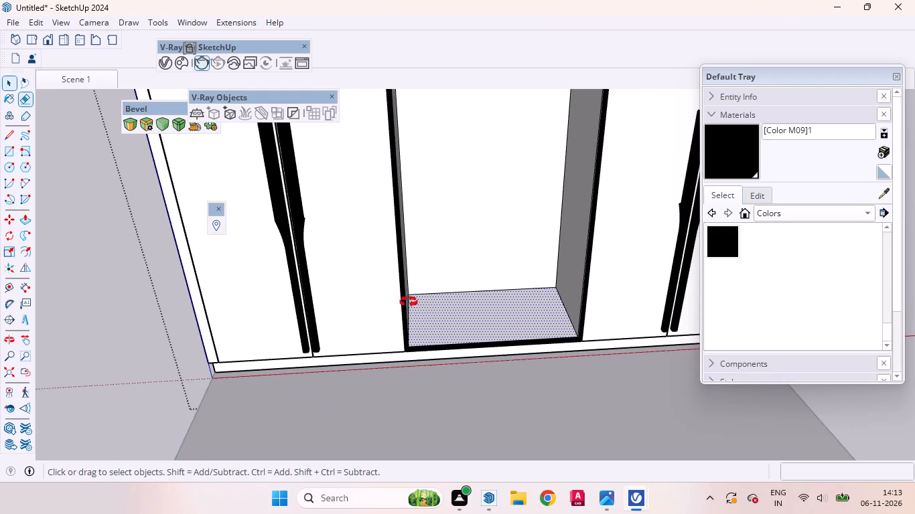
middle_drag(409, 302, 341, 307)
scroll(389, 304, up, 7)
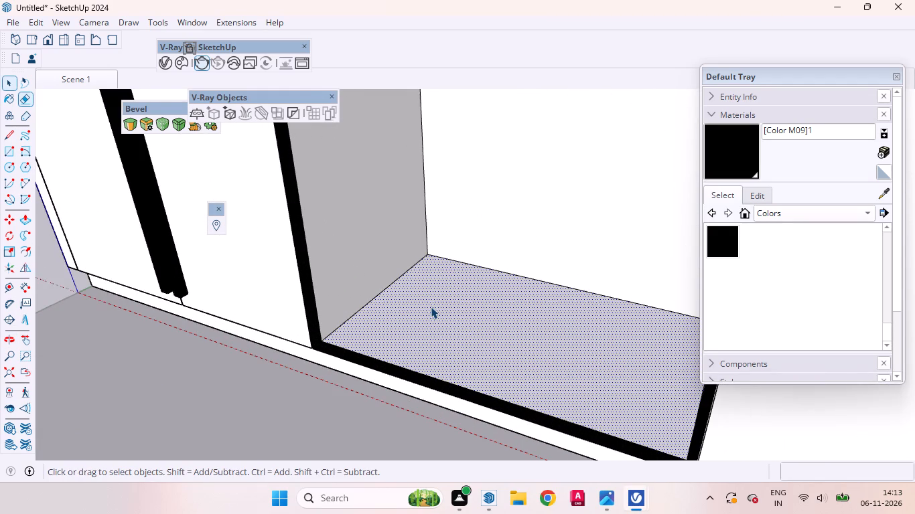
key(m)
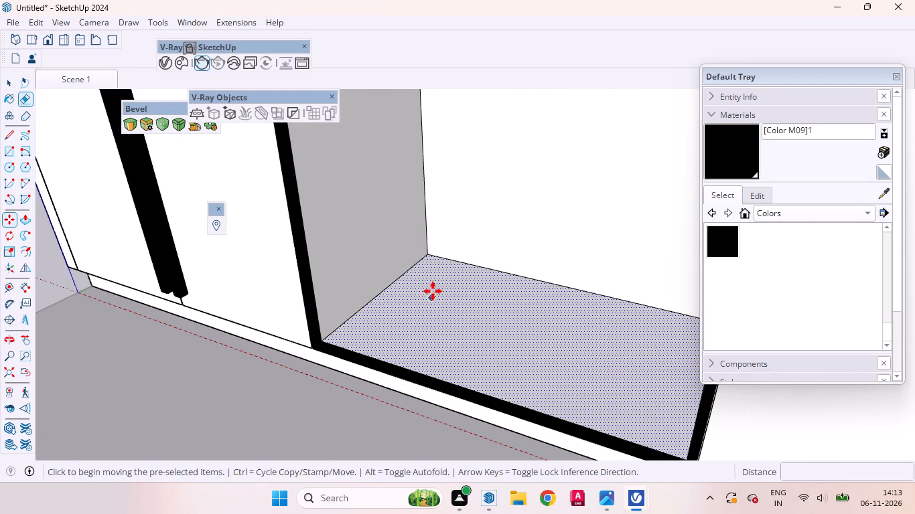
click(427, 254)
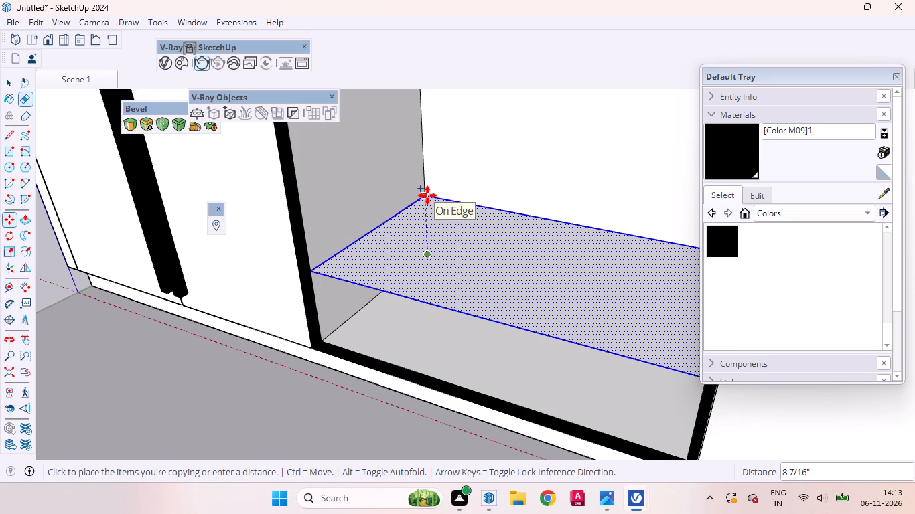
key(1)
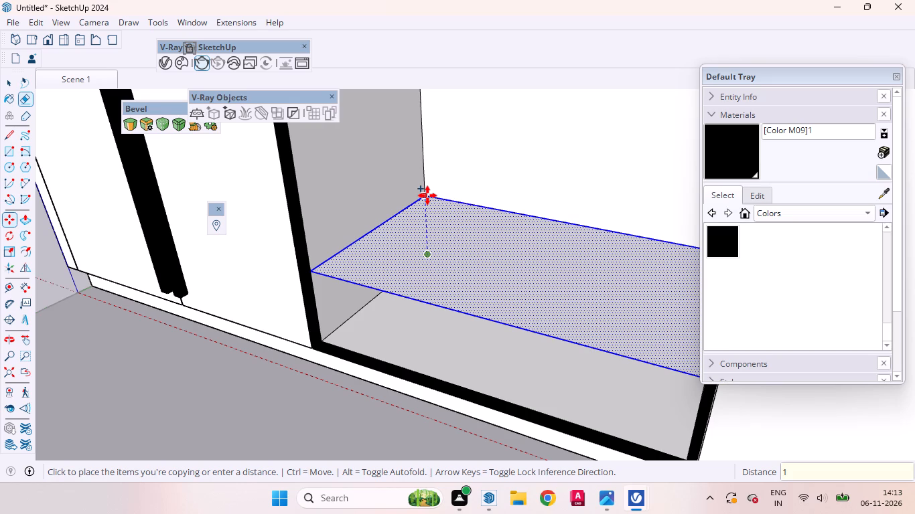
key(8)
key(Return)
key(space)
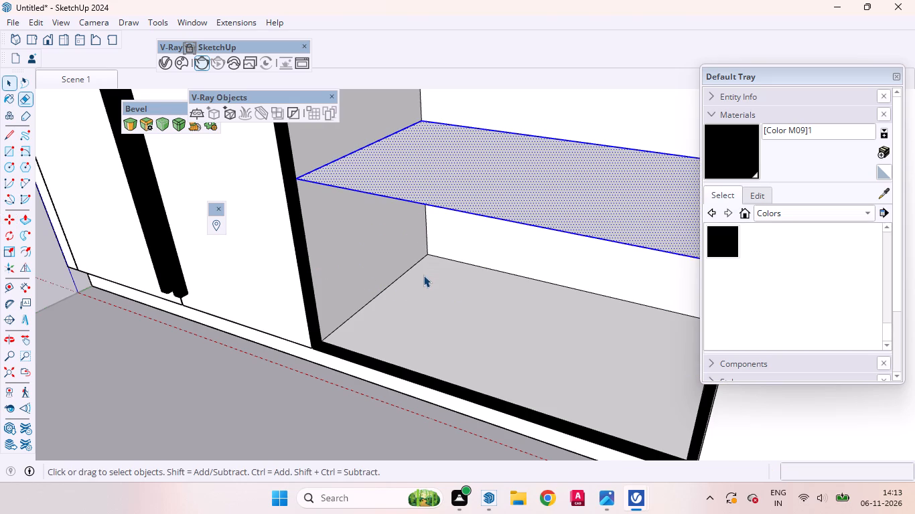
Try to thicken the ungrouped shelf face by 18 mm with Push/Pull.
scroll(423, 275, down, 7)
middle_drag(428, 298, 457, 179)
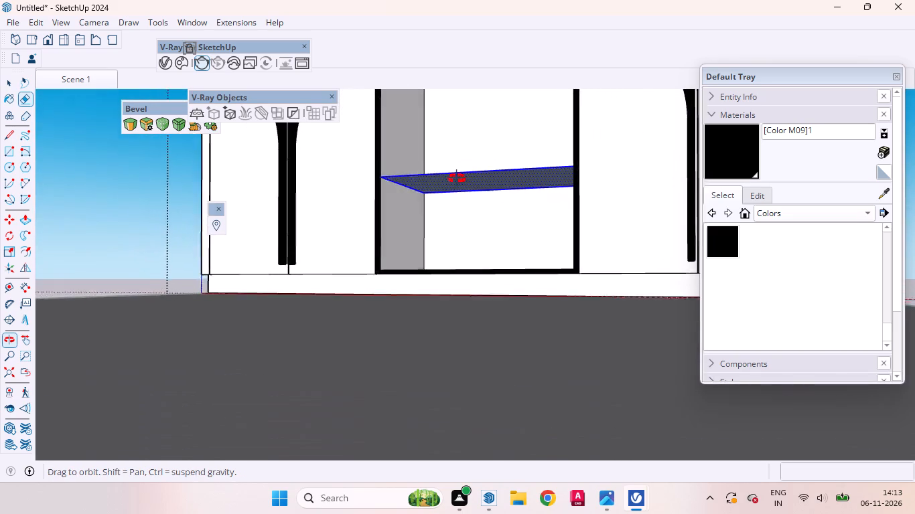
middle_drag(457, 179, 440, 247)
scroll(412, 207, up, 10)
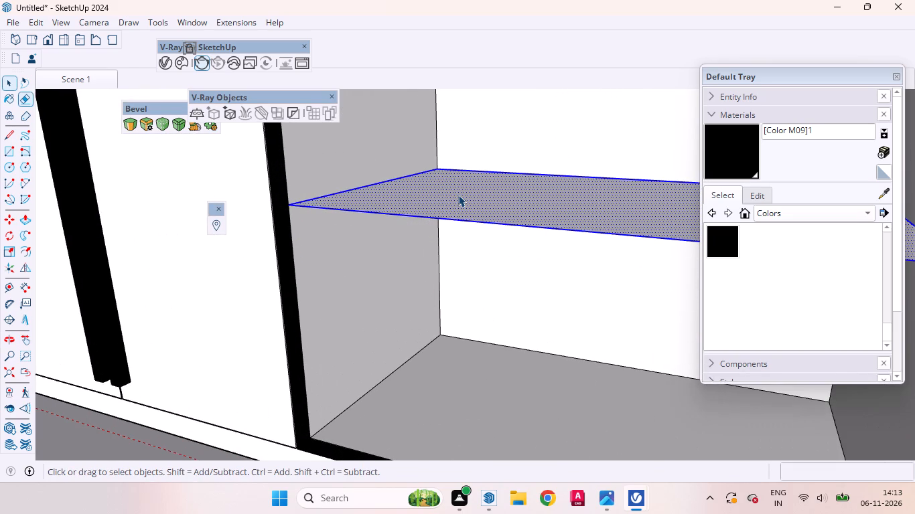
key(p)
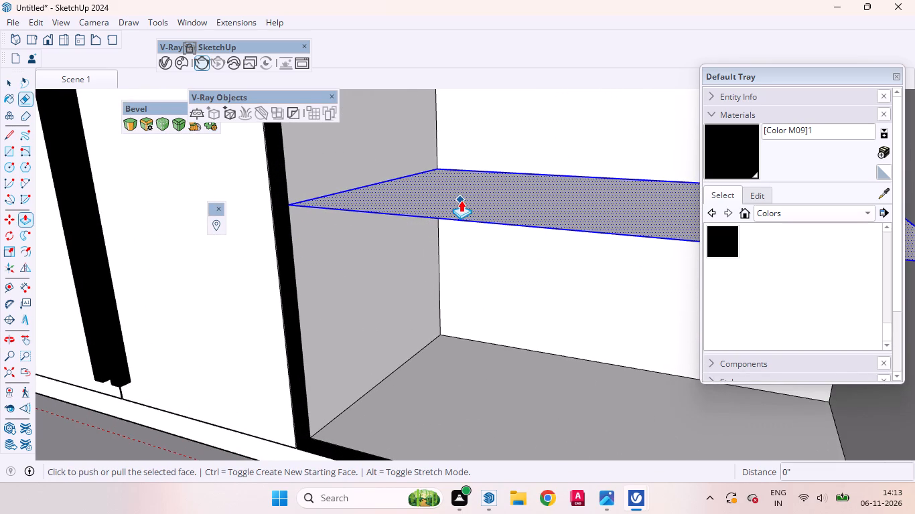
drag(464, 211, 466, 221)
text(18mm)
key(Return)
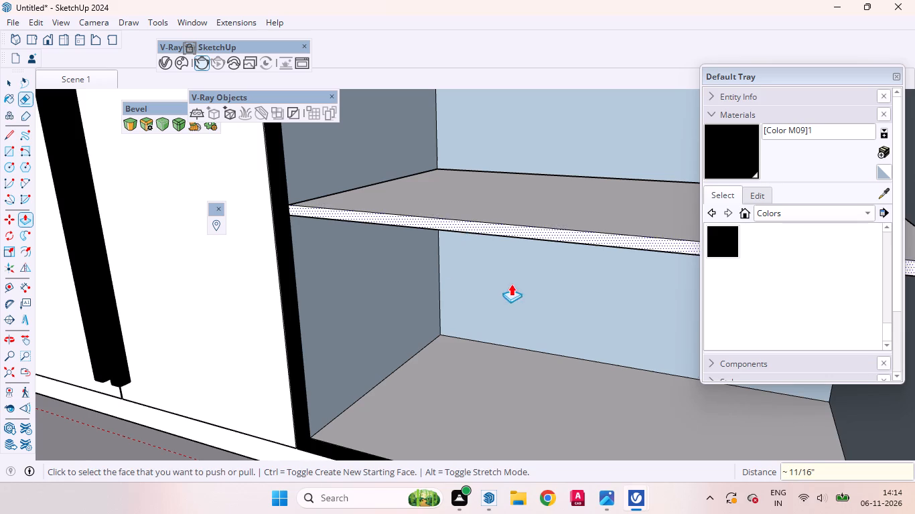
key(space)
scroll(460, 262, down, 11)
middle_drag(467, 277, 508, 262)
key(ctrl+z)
Group the shelf face together with its bounding edges in the middle niche.
scroll(493, 233, up, 5)
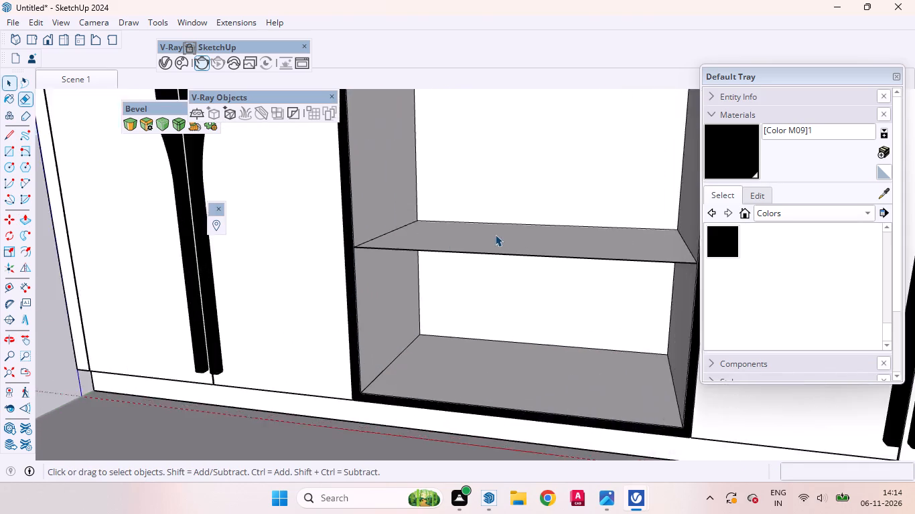
scroll(495, 234, up, 4)
double_click(488, 242)
right_click(487, 242)
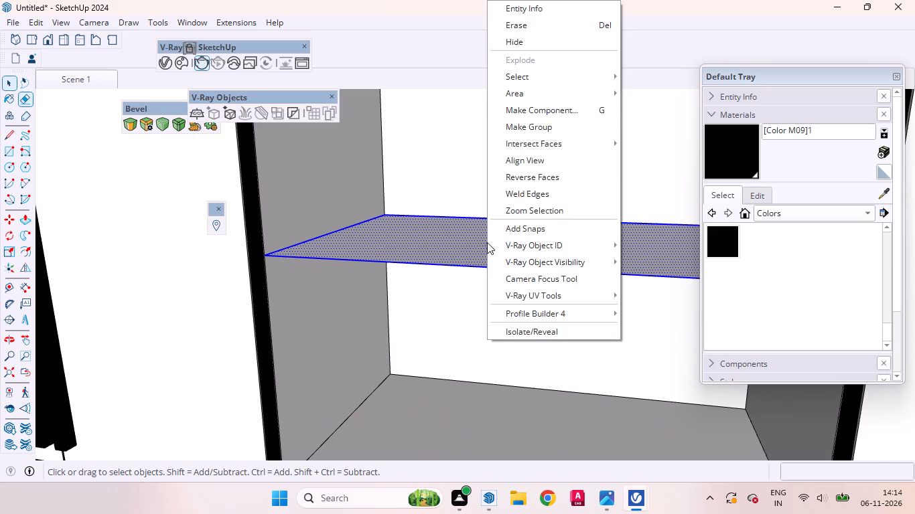
click(517, 123)
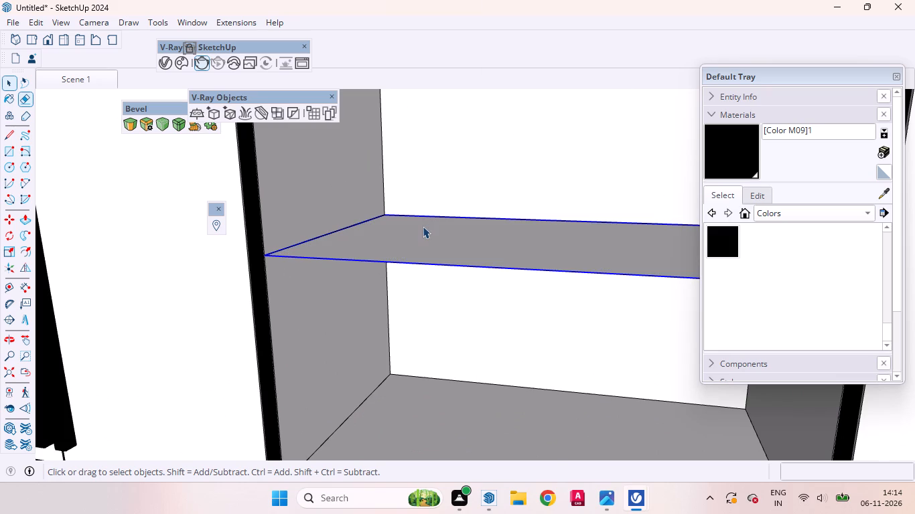
Thicken the grouped shelf face in the middle niche downward by 18 mm with Push/Pull inside its group.
double_click(433, 239)
click(434, 239)
key(p)
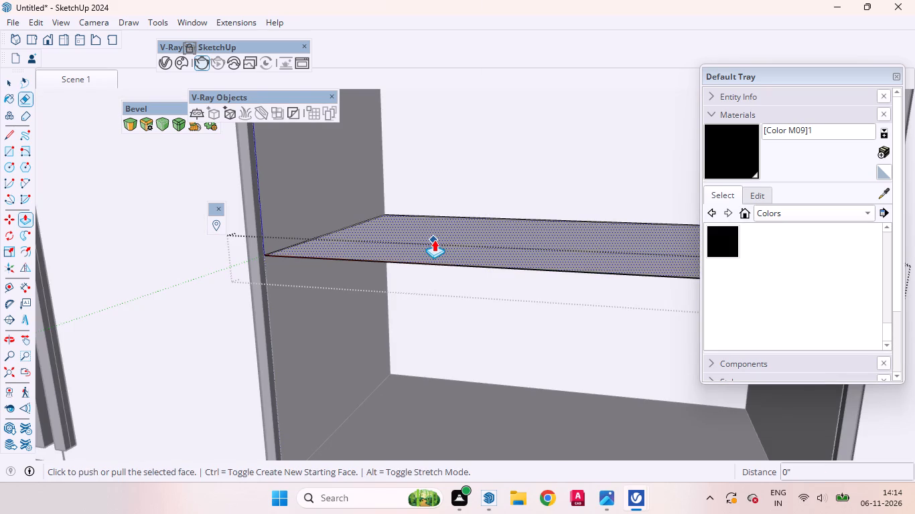
drag(434, 240, 437, 256)
text(18mm)
key(Return)
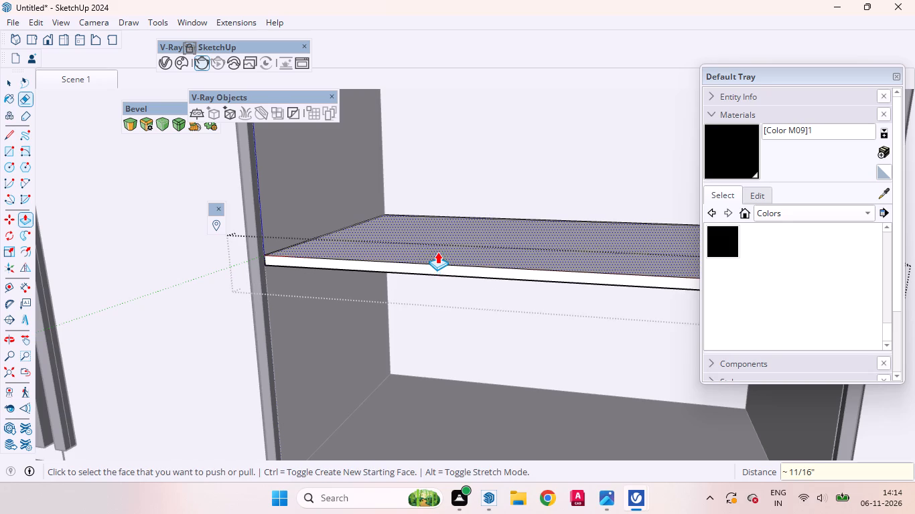
key(space)
scroll(424, 222, down, 19)
scroll(433, 223, up, 1)
scroll(433, 223, down, 8)
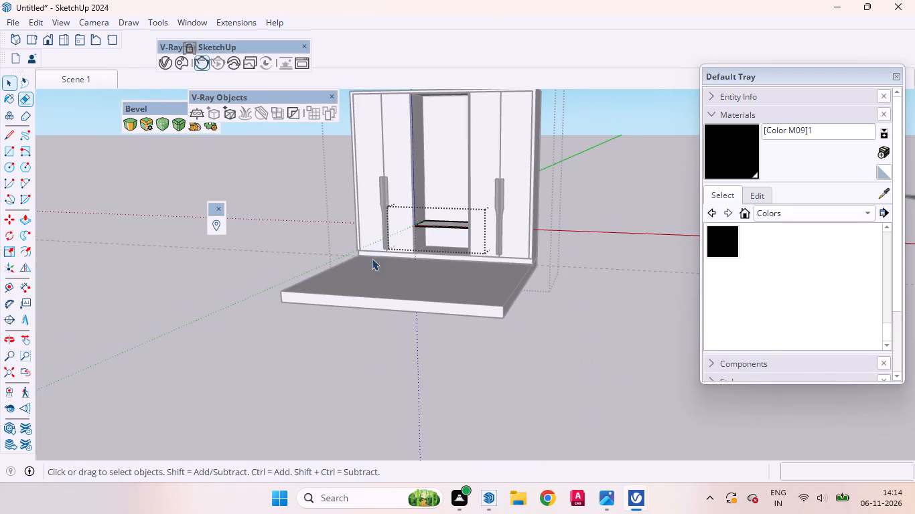
double_click(269, 262)
Examine the thickened shelf's front edge and how it meets the niche's side panel and black frame.
scroll(473, 181, up, 10)
middle_drag(426, 250, 492, 285)
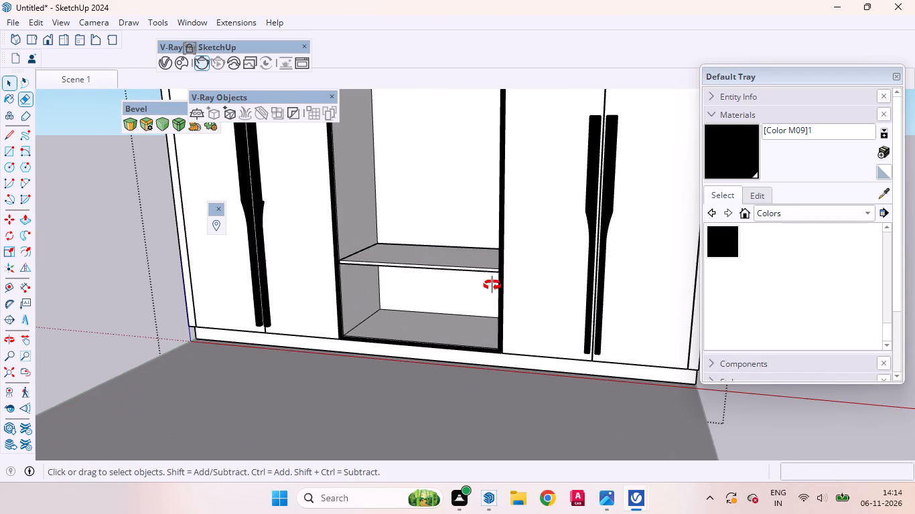
middle_drag(492, 285, 549, 235)
scroll(442, 261, down, 5)
middle_drag(428, 290, 468, 222)
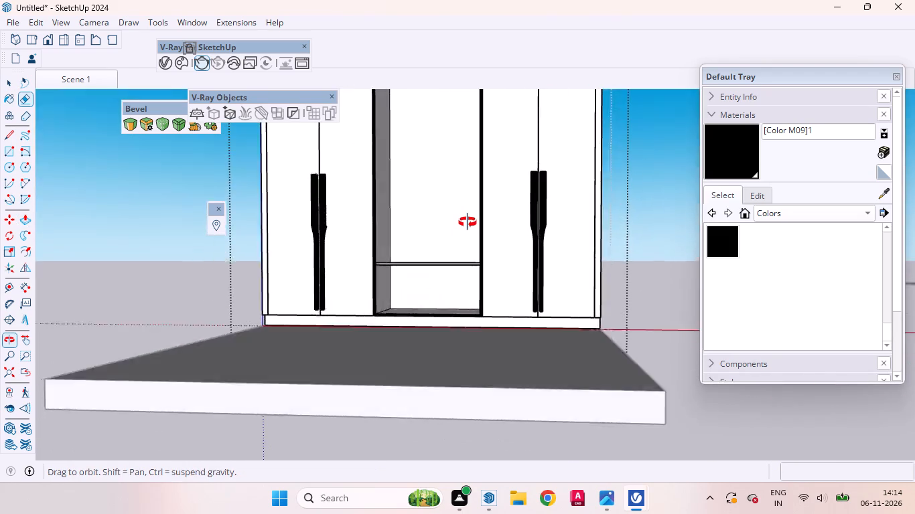
middle_drag(468, 222, 449, 274)
scroll(423, 266, up, 15)
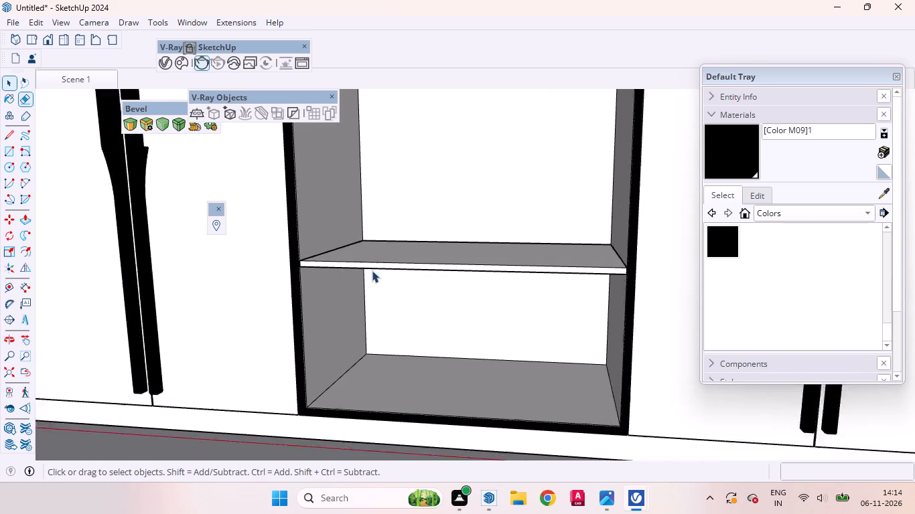
middle_drag(344, 280, 349, 250)
scroll(349, 248, up, 1)
scroll(349, 247, down, 8)
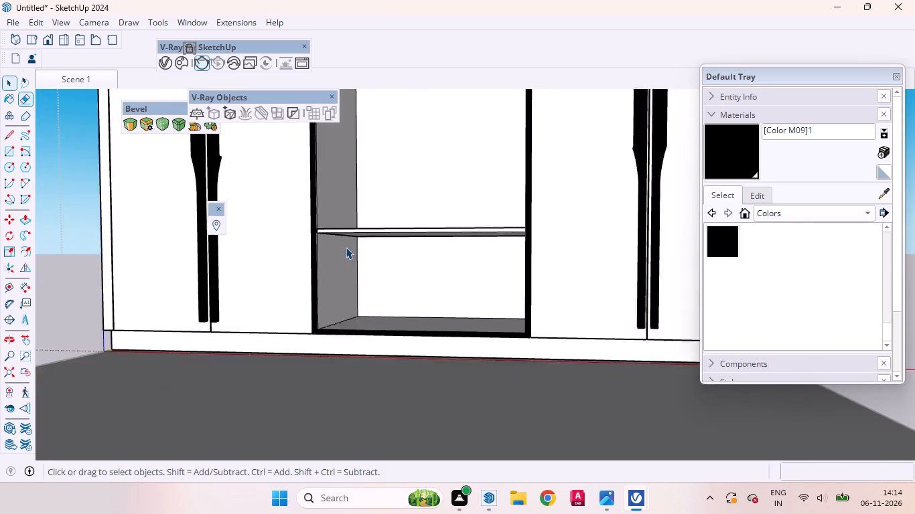
middle_drag(342, 239, 240, 316)
scroll(318, 220, up, 17)
scroll(317, 268, down, 2)
scroll(317, 268, up, 2)
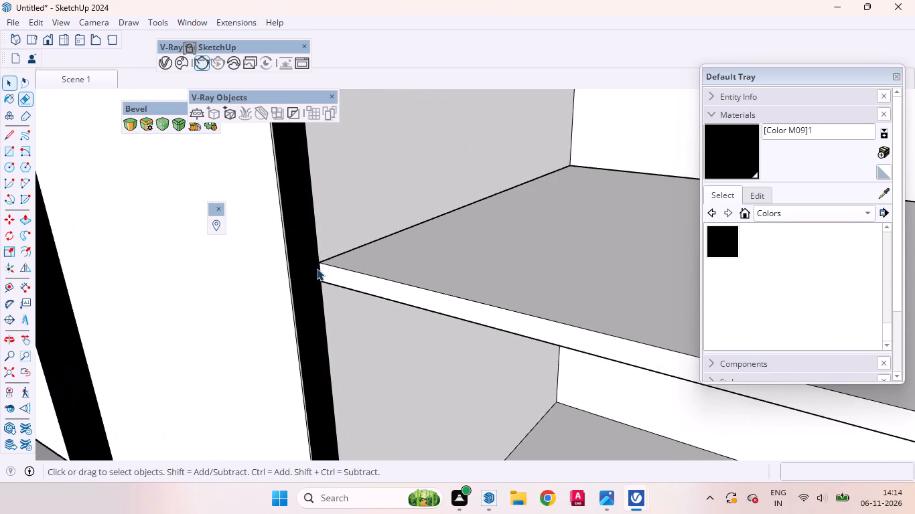
scroll(317, 268, up, 2)
middle_drag(318, 300, 344, 213)
scroll(345, 224, down, 6)
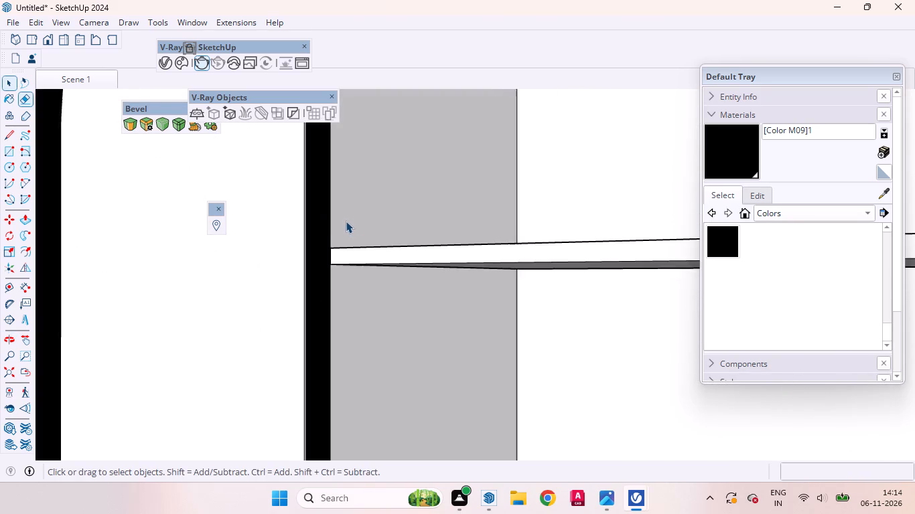
scroll(346, 221, down, 9)
middle_drag(343, 244, 385, 274)
scroll(362, 234, down, 10)
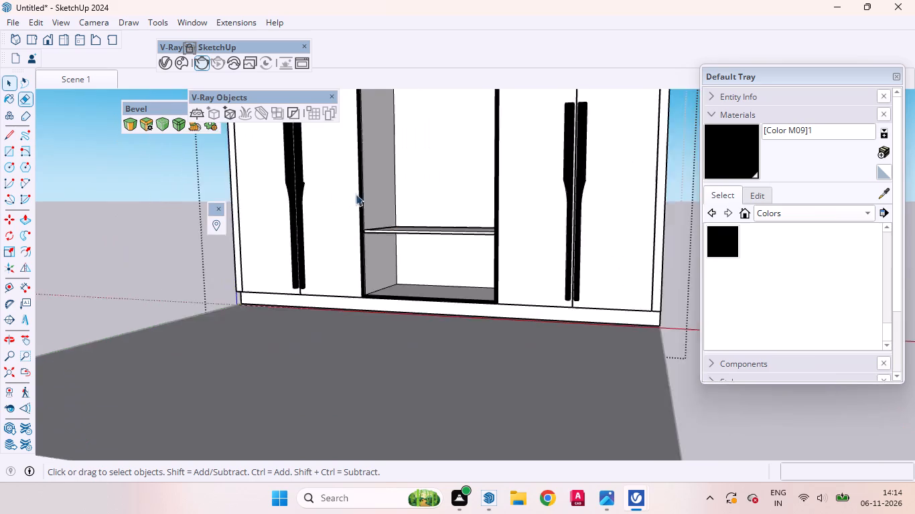
scroll(397, 236, up, 10)
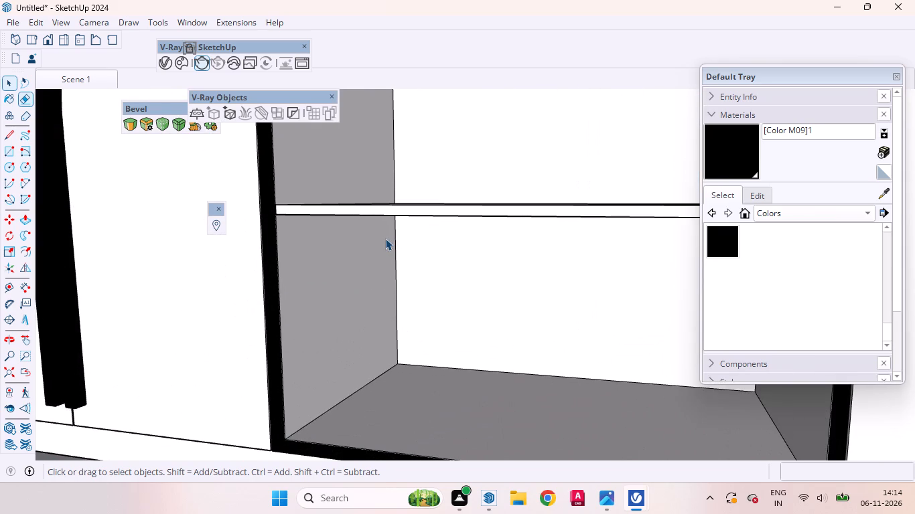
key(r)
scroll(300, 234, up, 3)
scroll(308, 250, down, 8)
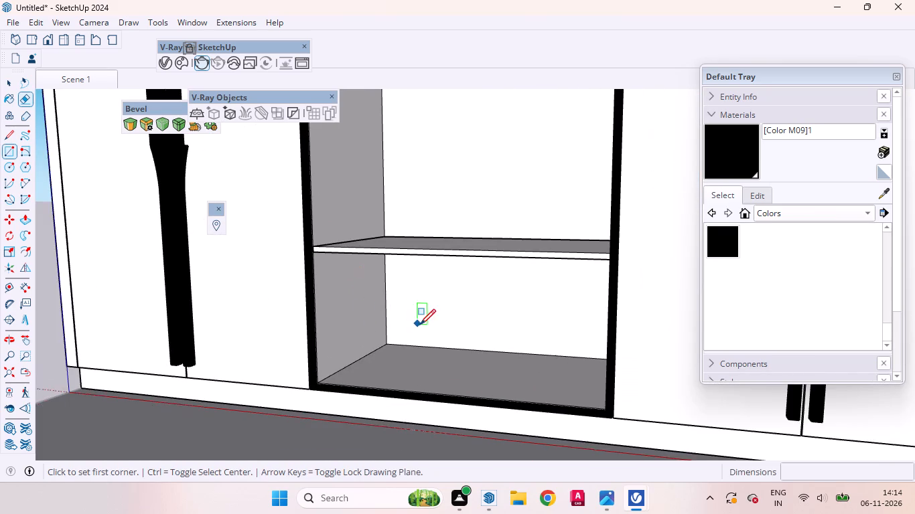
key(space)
Examine the whole wardrobe front and the open compartment beneath the shelf, including the shelf's underside corner.
scroll(457, 350, down, 8)
scroll(469, 345, up, 2)
scroll(470, 345, down, 7)
middle_drag(445, 346, 511, 307)
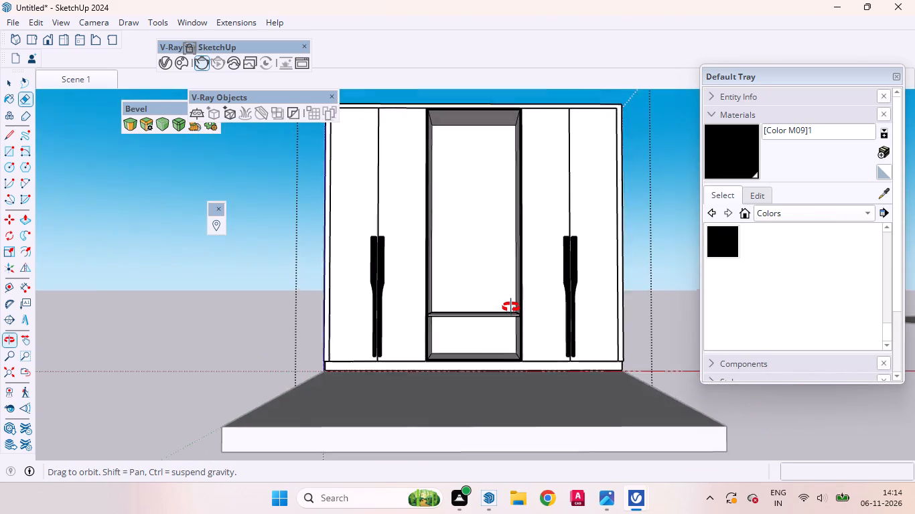
middle_drag(511, 307, 522, 350)
scroll(465, 294, up, 9)
scroll(430, 301, down, 9)
scroll(459, 321, up, 4)
scroll(389, 352, up, 5)
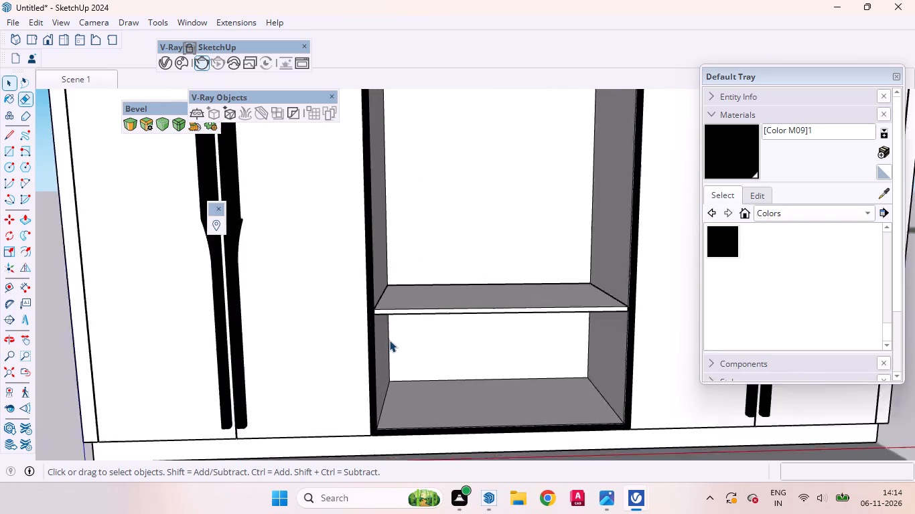
scroll(389, 340, up, 5)
middle_drag(400, 336, 295, 293)
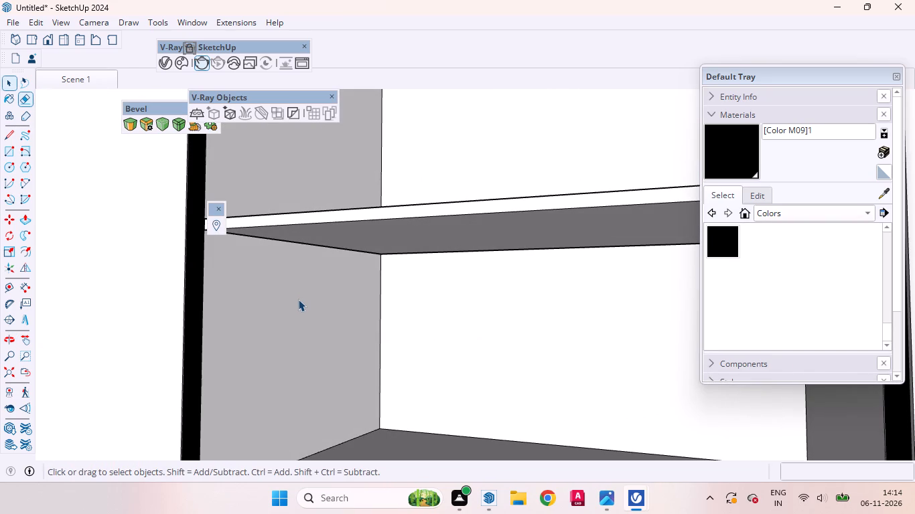
scroll(297, 299, down, 2)
middle_drag(301, 305, 309, 279)
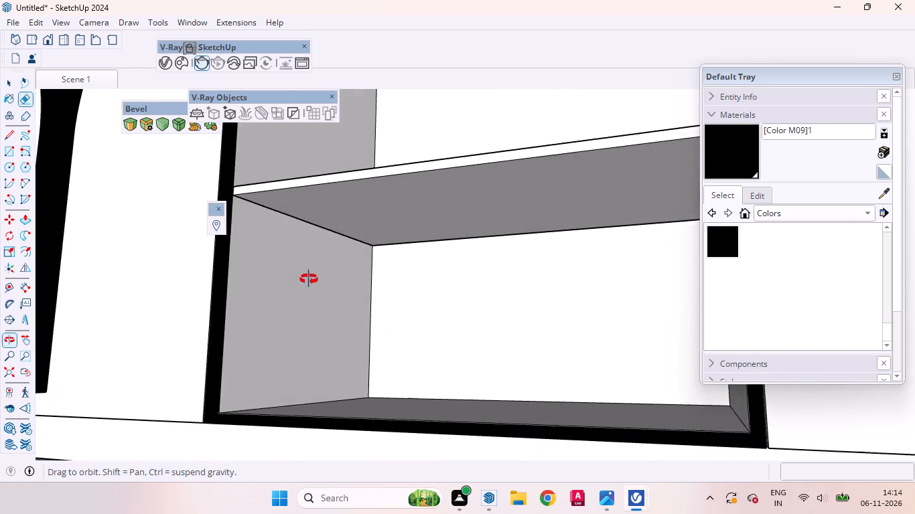
middle_drag(309, 279, 318, 286)
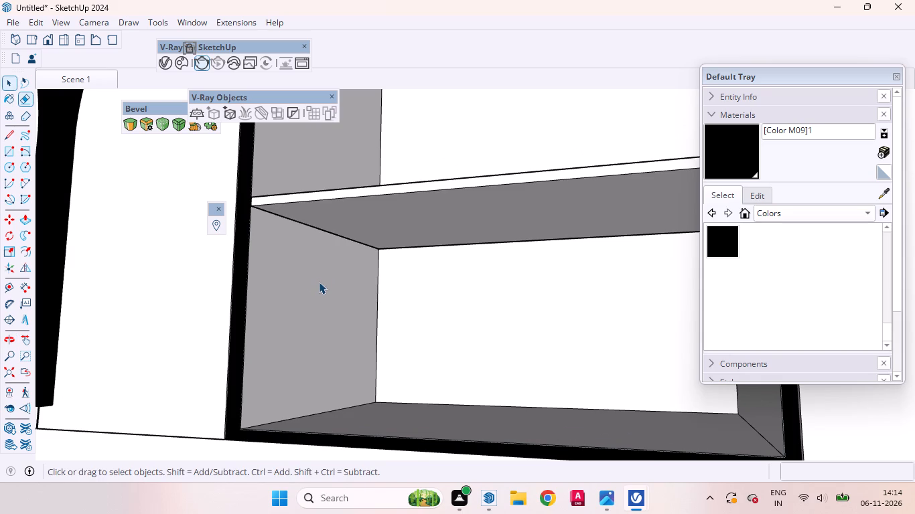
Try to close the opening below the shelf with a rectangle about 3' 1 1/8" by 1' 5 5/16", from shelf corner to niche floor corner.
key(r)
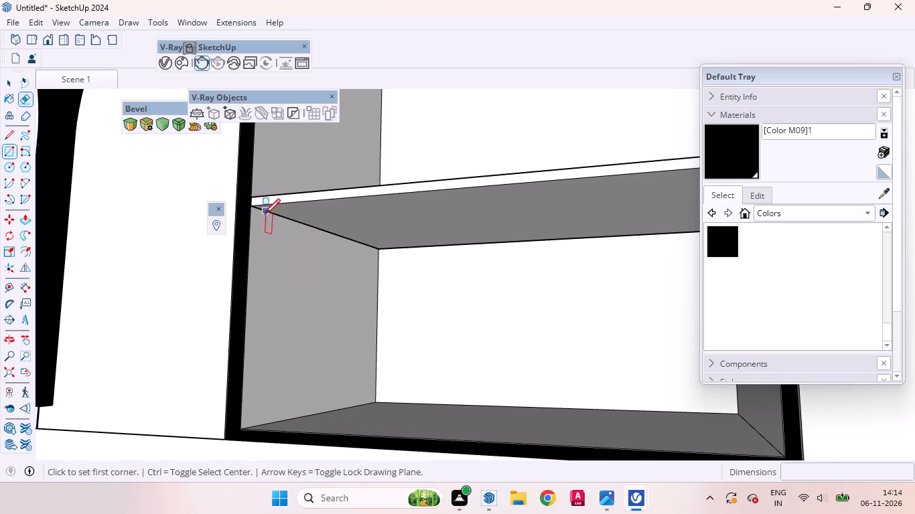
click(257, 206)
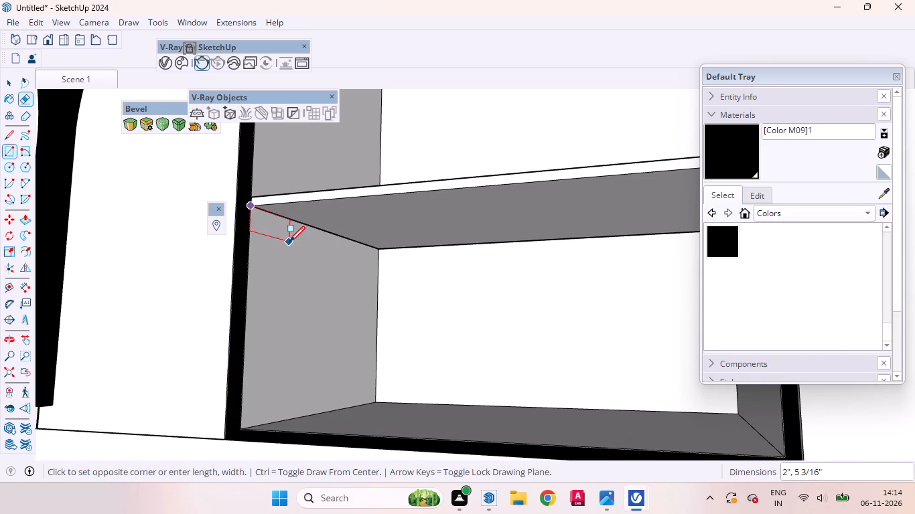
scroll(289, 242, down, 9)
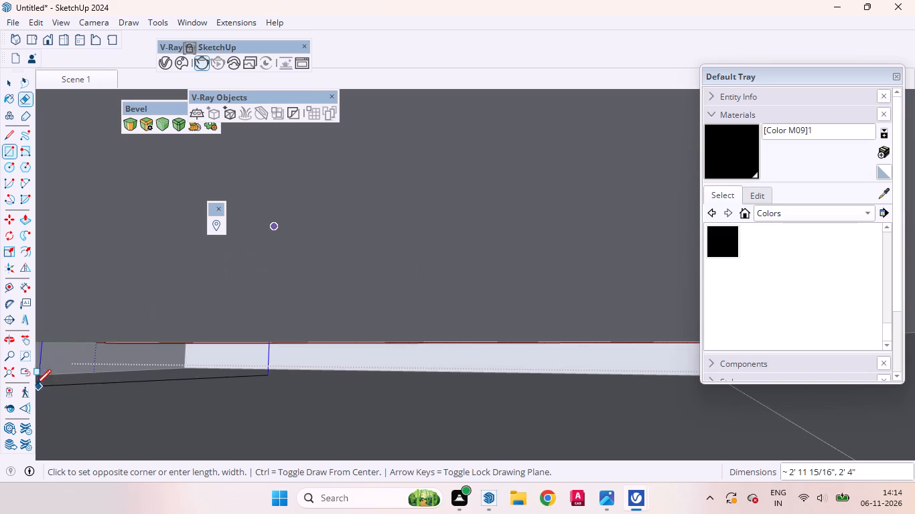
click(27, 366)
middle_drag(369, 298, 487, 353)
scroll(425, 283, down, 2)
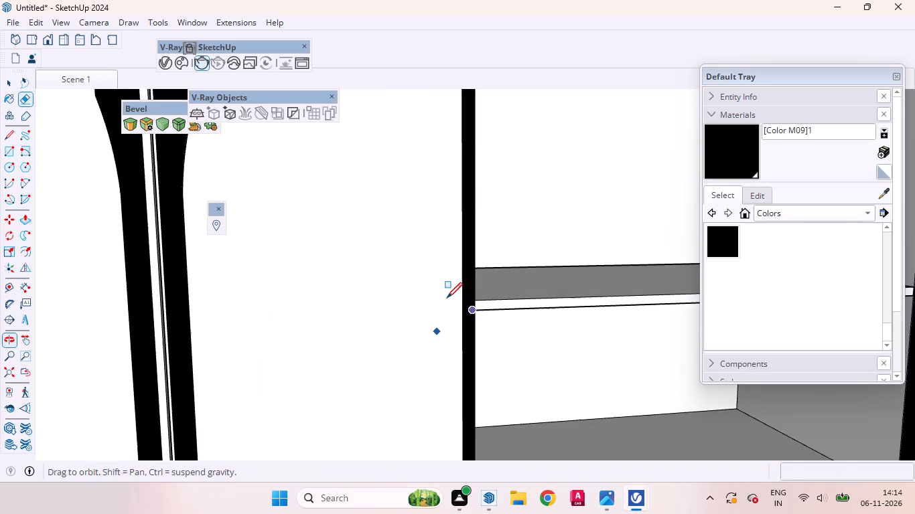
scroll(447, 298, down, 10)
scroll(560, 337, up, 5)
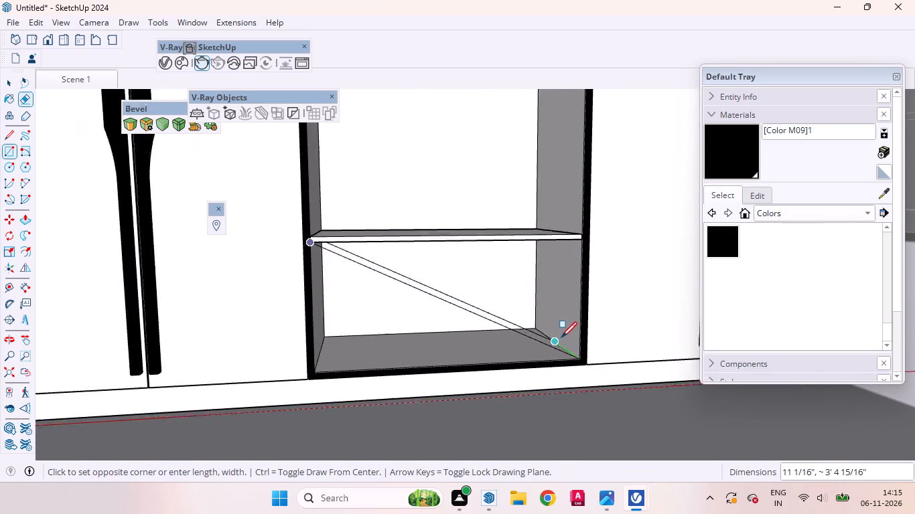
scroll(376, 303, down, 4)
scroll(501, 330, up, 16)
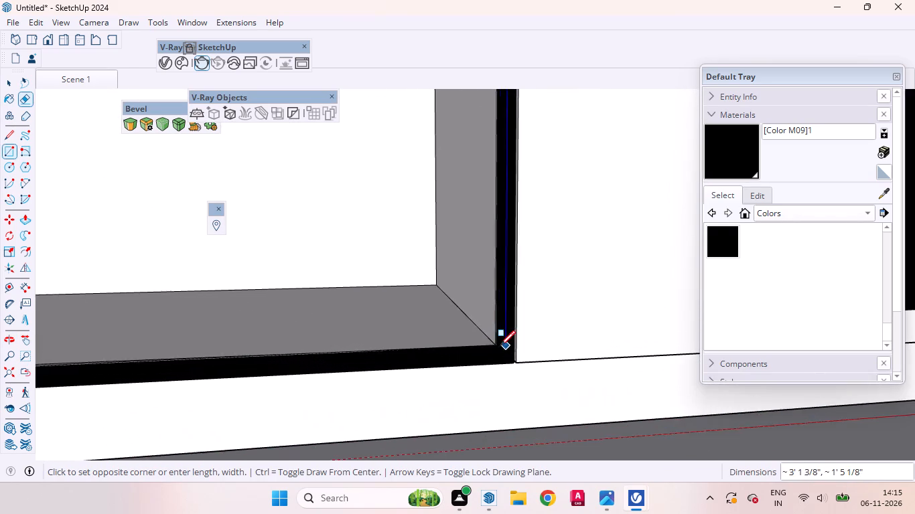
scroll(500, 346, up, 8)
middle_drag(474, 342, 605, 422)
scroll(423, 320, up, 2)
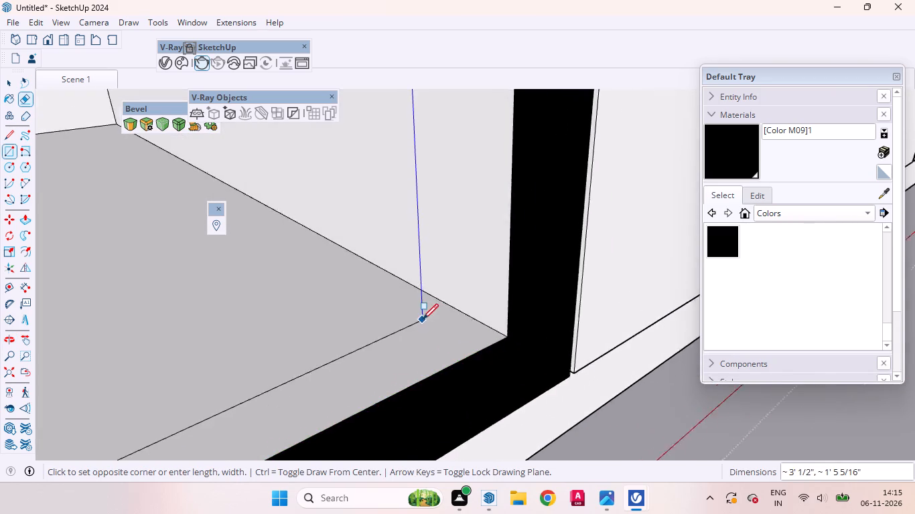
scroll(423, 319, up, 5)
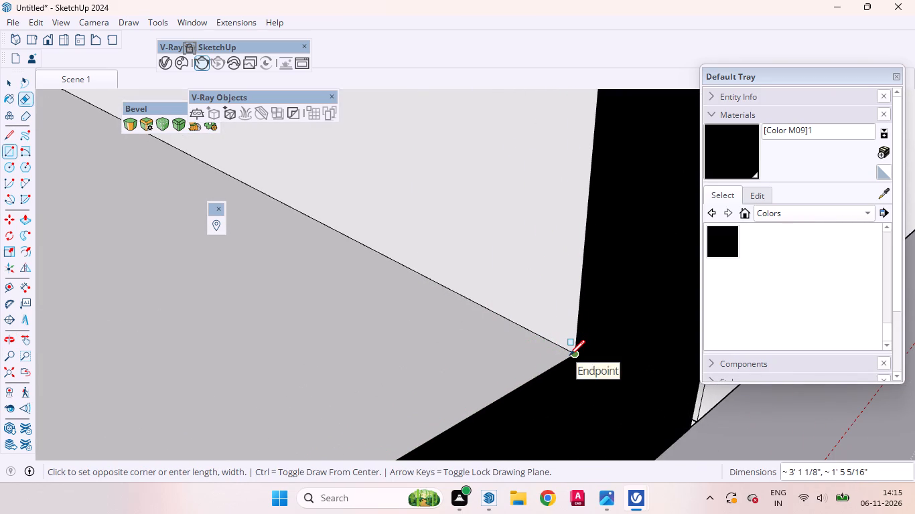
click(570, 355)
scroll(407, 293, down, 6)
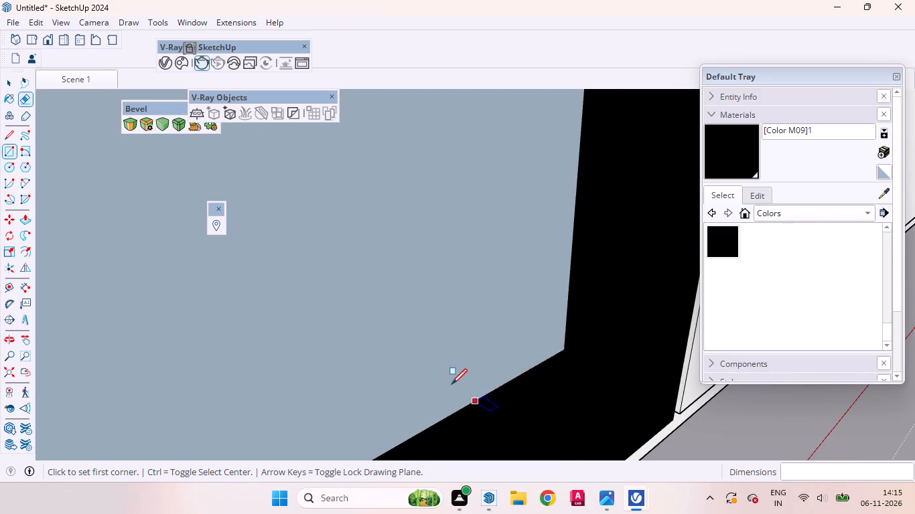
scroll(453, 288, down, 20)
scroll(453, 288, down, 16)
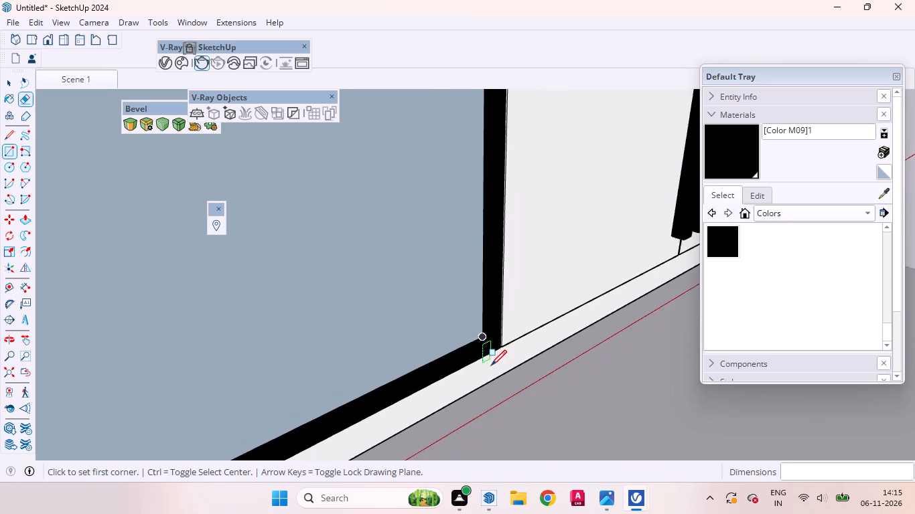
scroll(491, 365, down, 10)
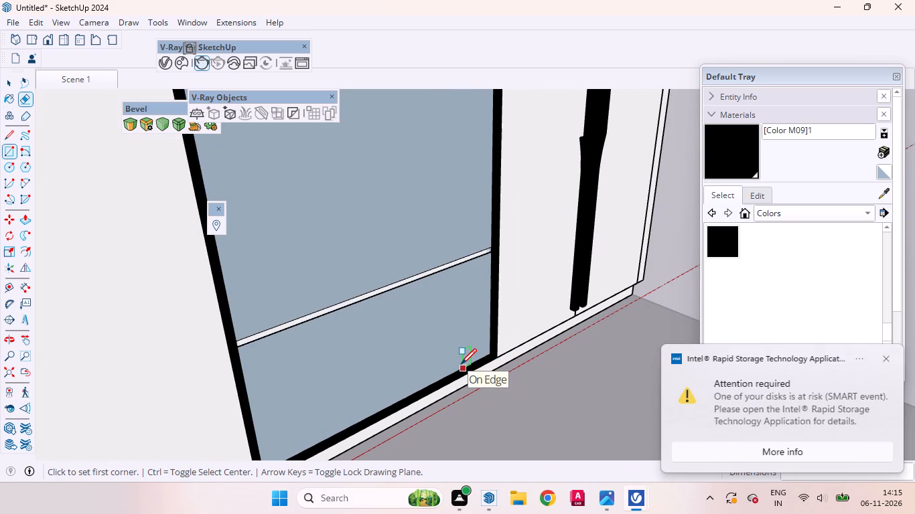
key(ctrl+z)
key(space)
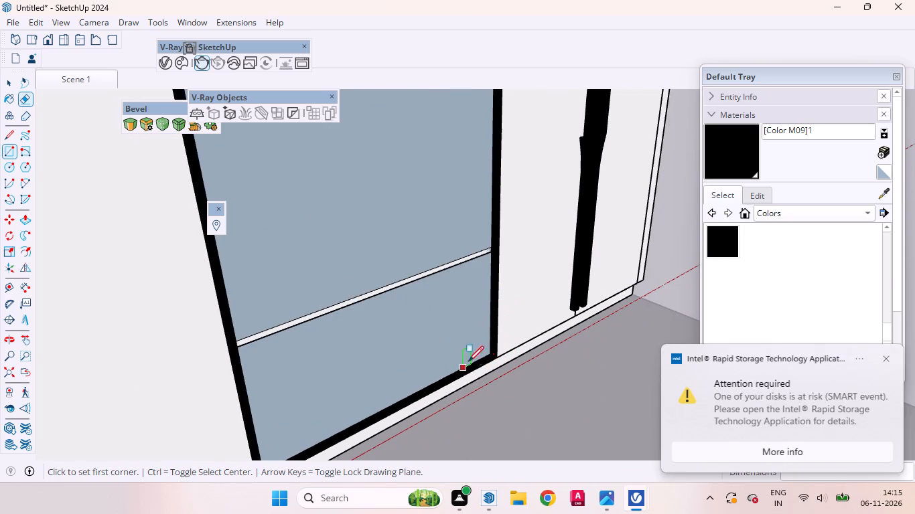
Push the front face of the grouped shelf back 1 inch into the niche with Push/Pull.
scroll(459, 302, up, 5)
middle_drag(499, 246, 516, 244)
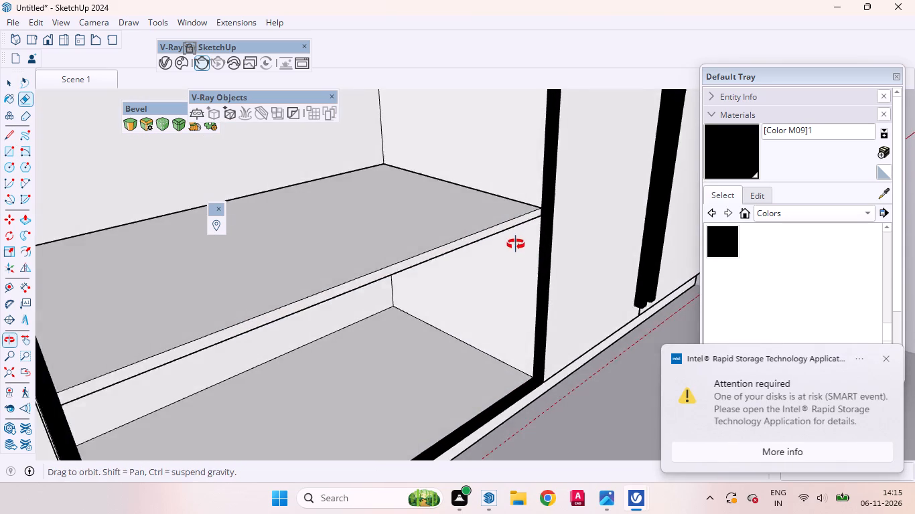
middle_drag(516, 244, 516, 245)
scroll(524, 231, up, 9)
click(528, 214)
double_click(526, 213)
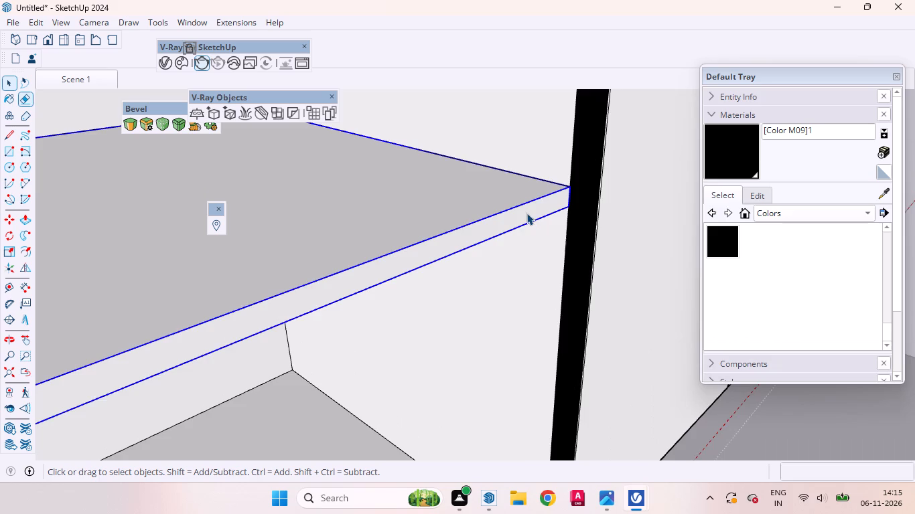
click(530, 219)
key(p)
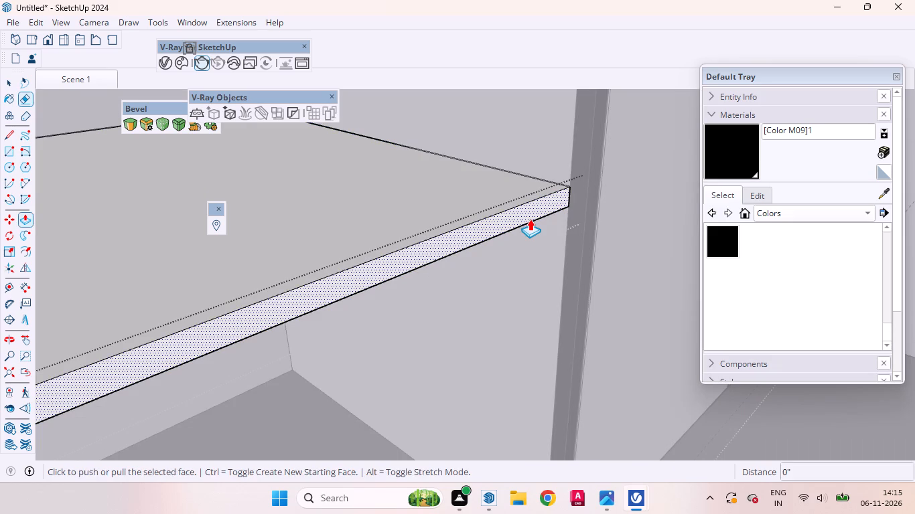
drag(530, 219, 519, 214)
key(1)
key(Return)
key(space)
scroll(518, 215, down, 2)
scroll(518, 215, up, 1)
scroll(518, 215, down, 8)
scroll(518, 216, up, 1)
scroll(517, 216, down, 8)
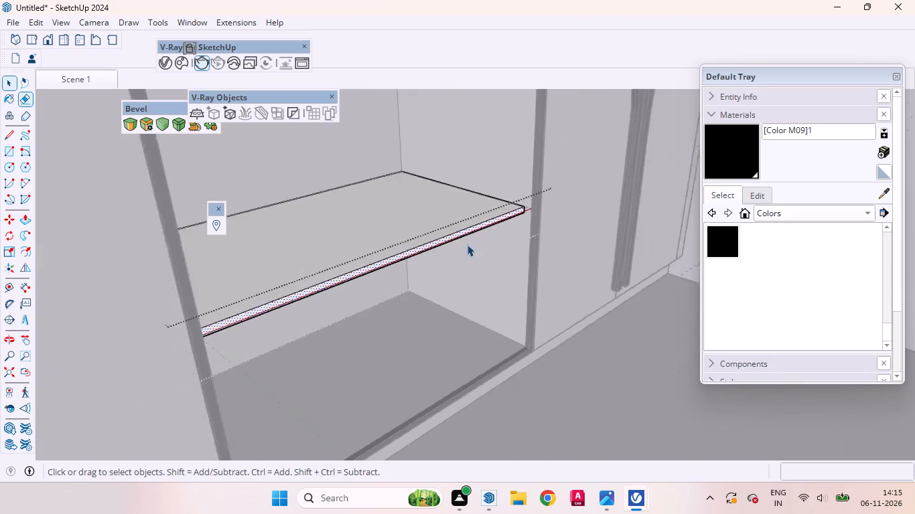
scroll(467, 244, down, 14)
click(622, 225)
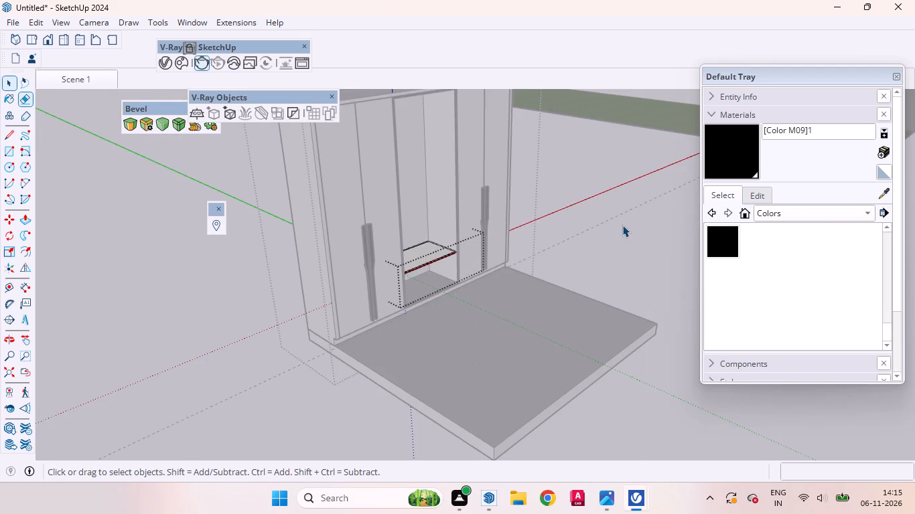
scroll(462, 245, up, 16)
middle_drag(443, 268, 443, 256)
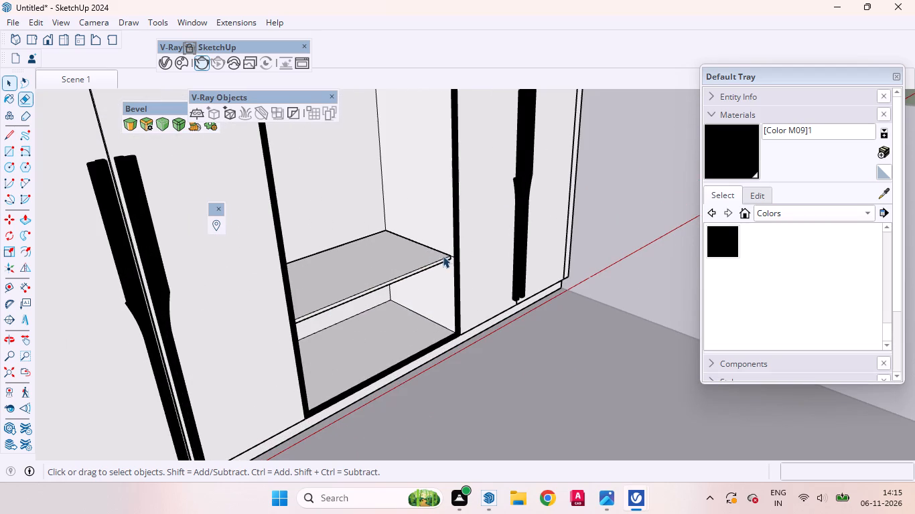
Erase the leftover edge on the niche's right side panel between the shelf's front corner and the black frame.
middle_drag(443, 256, 444, 256)
scroll(447, 254, up, 6)
scroll(449, 195, up, 5)
scroll(451, 259, up, 20)
scroll(427, 249, up, 5)
scroll(431, 251, down, 1)
scroll(442, 254, up, 2)
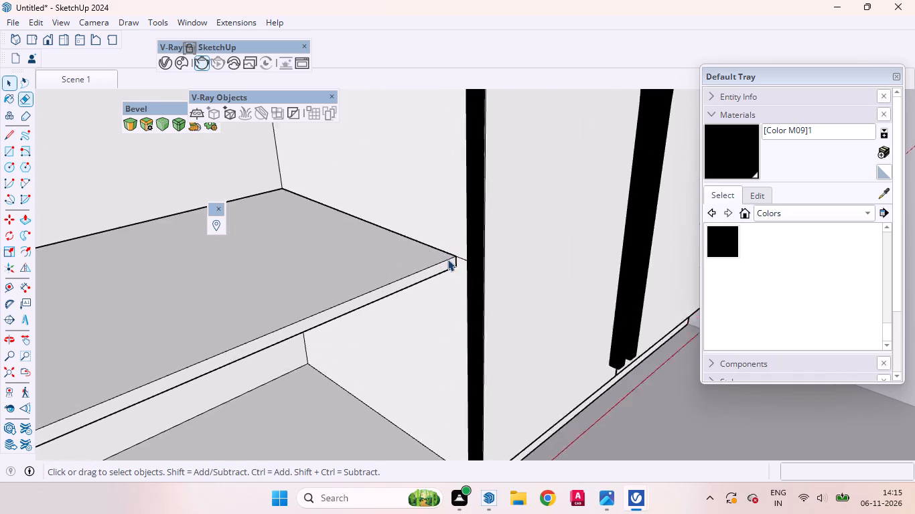
scroll(447, 259, up, 11)
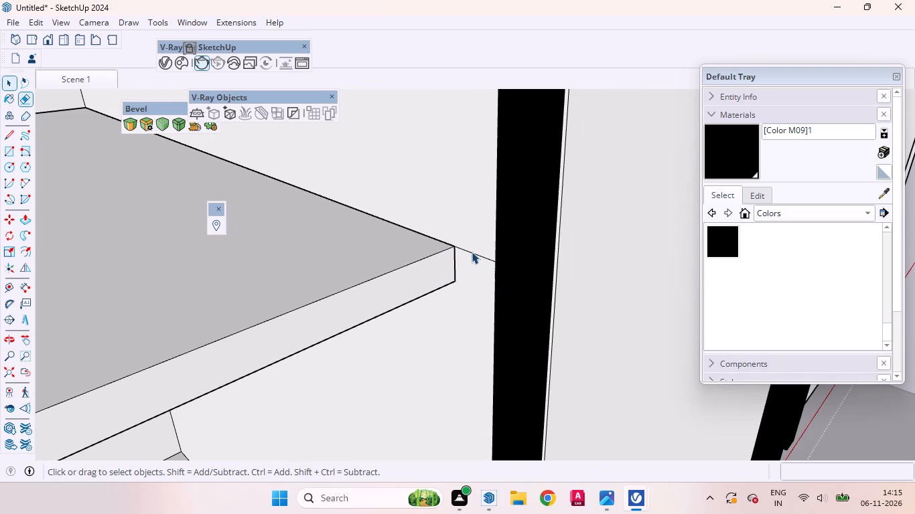
click(472, 252)
right_click(472, 251)
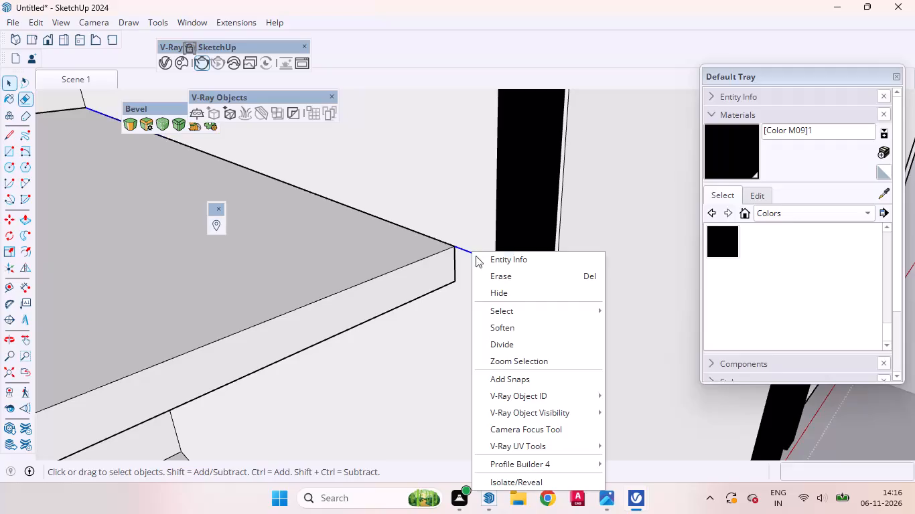
click(487, 275)
Erase the matching leftover edge on the niche's left side panel between the shelf's front corner and the black frame.
scroll(367, 238, down, 16)
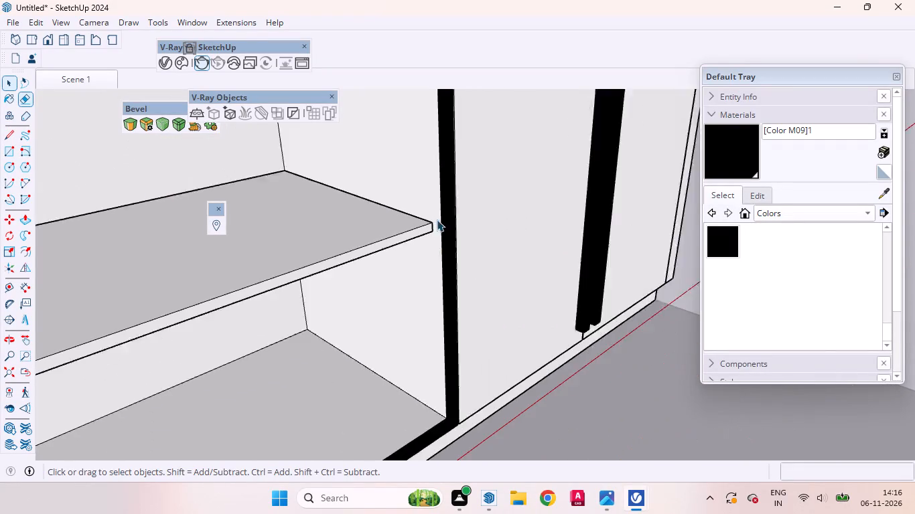
scroll(437, 220, down, 11)
middle_drag(437, 236, 180, 246)
scroll(346, 171, up, 3)
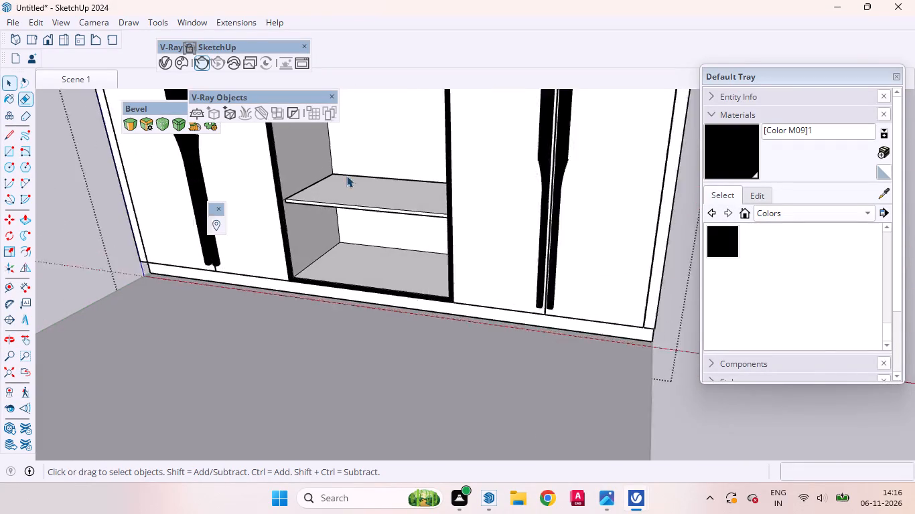
scroll(346, 175, up, 8)
scroll(355, 199, down, 10)
middle_drag(468, 239, 338, 234)
scroll(338, 220, up, 5)
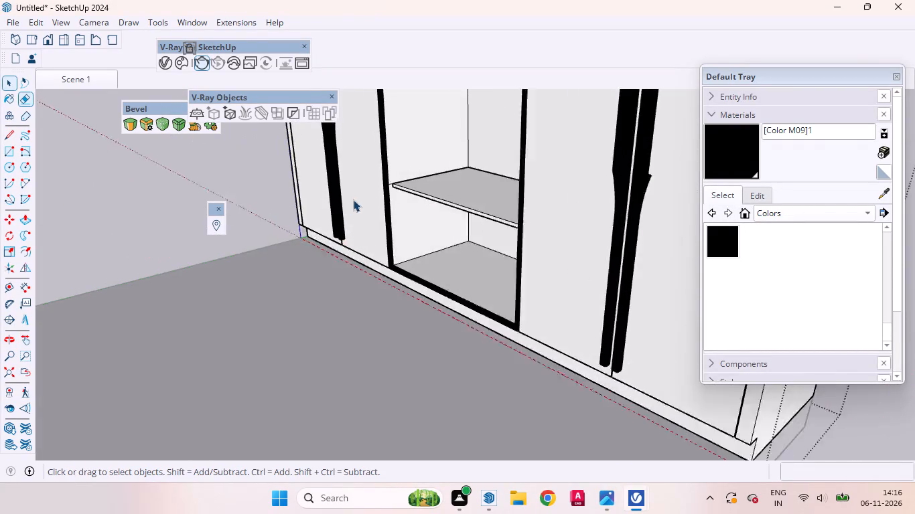
scroll(353, 199, up, 20)
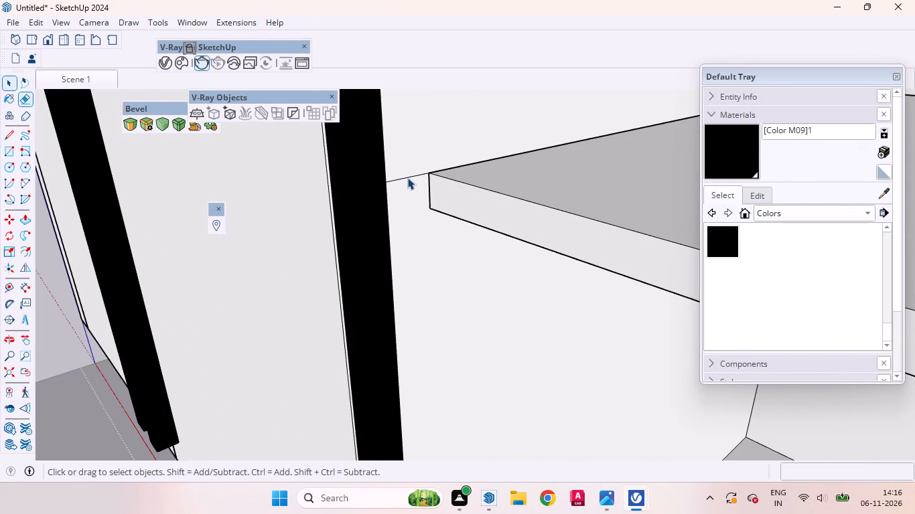
click(407, 177)
right_click(407, 178)
click(425, 195)
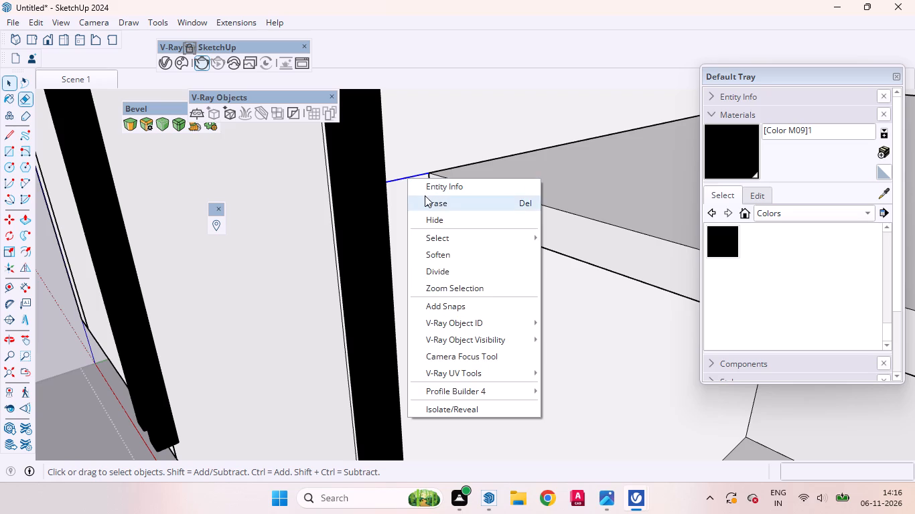
Start a rectangle at the shelf's lower front corner by the left side panel to close the opening beneath it.
scroll(424, 191, down, 13)
scroll(451, 134, up, 2)
scroll(451, 134, down, 3)
middle_drag(447, 250, 455, 220)
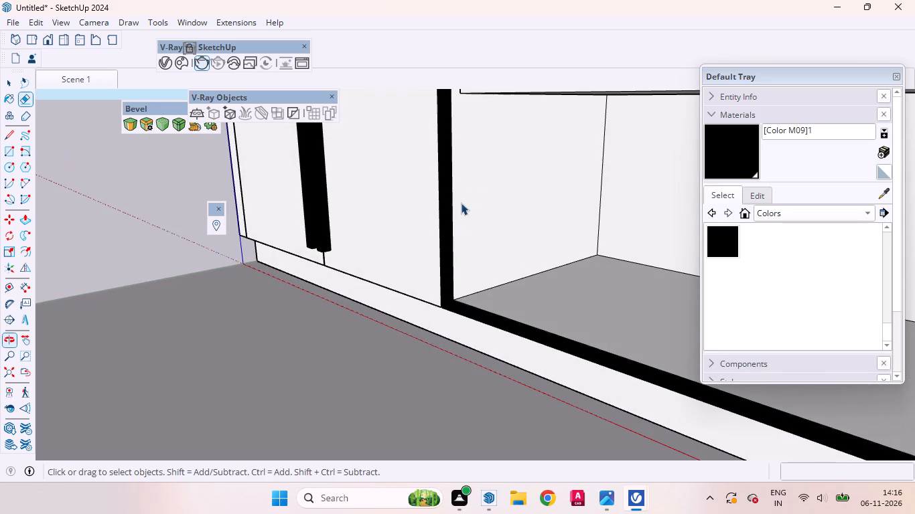
click(476, 185)
scroll(447, 206, down, 9)
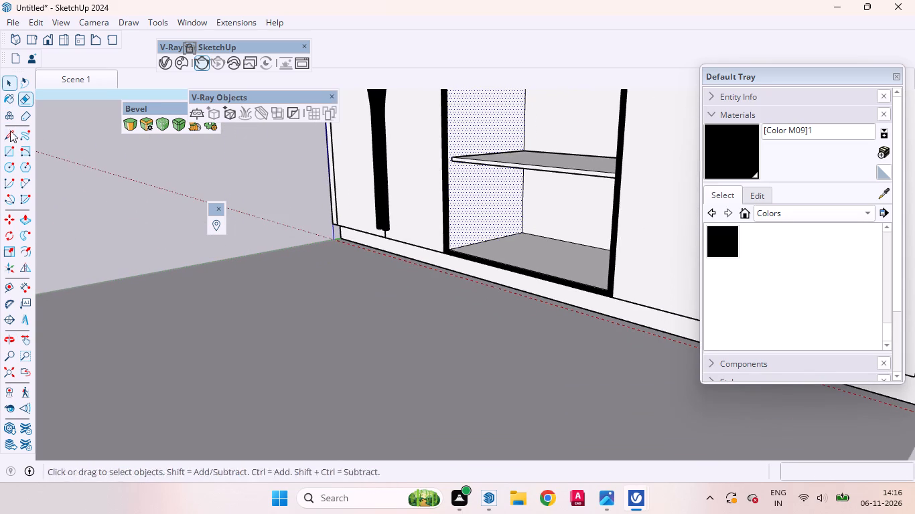
click(10, 153)
scroll(464, 175, up, 7)
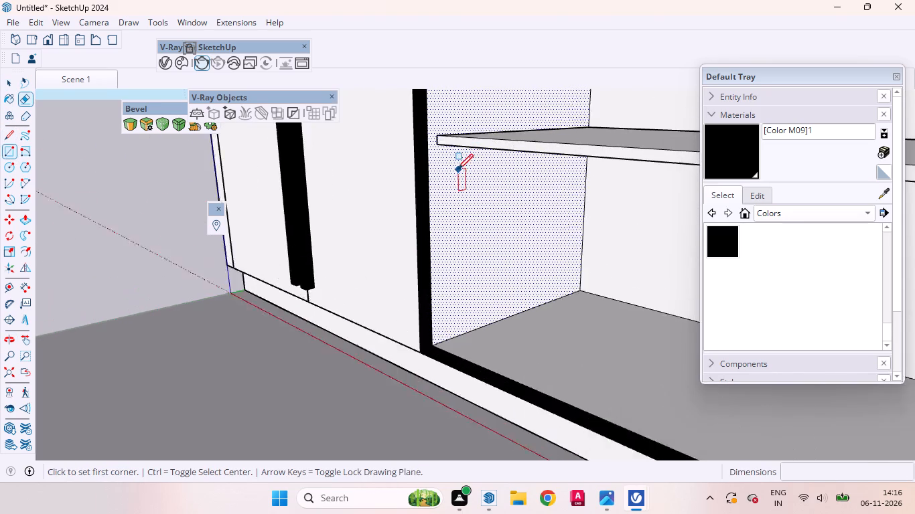
scroll(457, 169, up, 5)
click(430, 137)
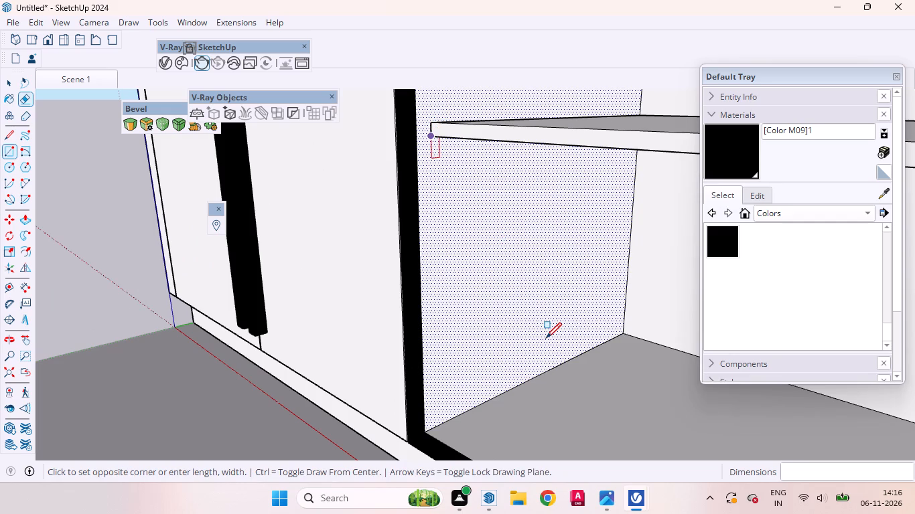
middle_drag(539, 313, 733, 355)
scroll(399, 251, down, 5)
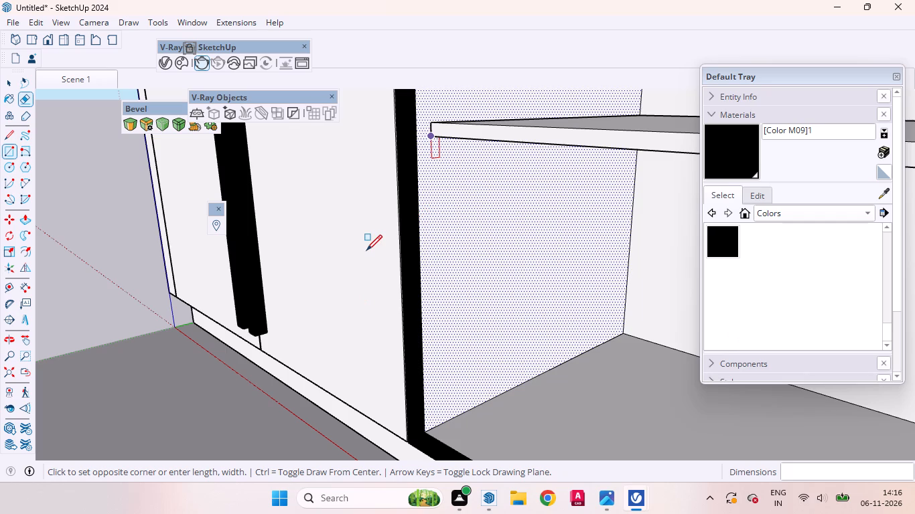
key(space)
key(space)
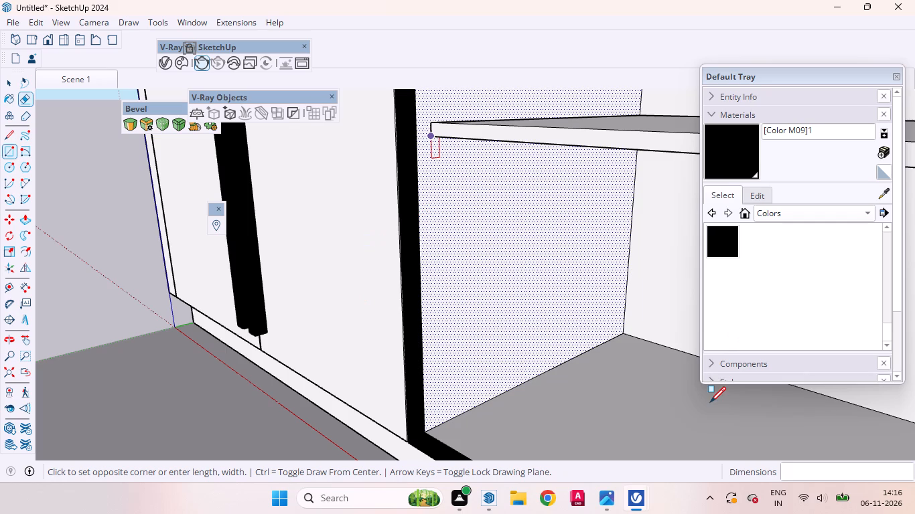
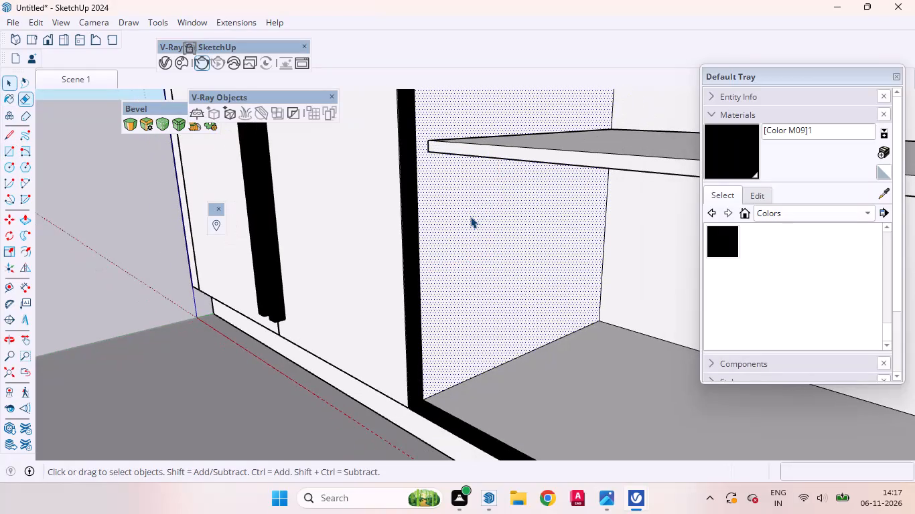
Draw a rectangle about 3' 1 1/8" by 1' 5 5/16" closing the opening below the shelf, from its lower left front corner to the niche floor at the right side panel.
click(3, 154)
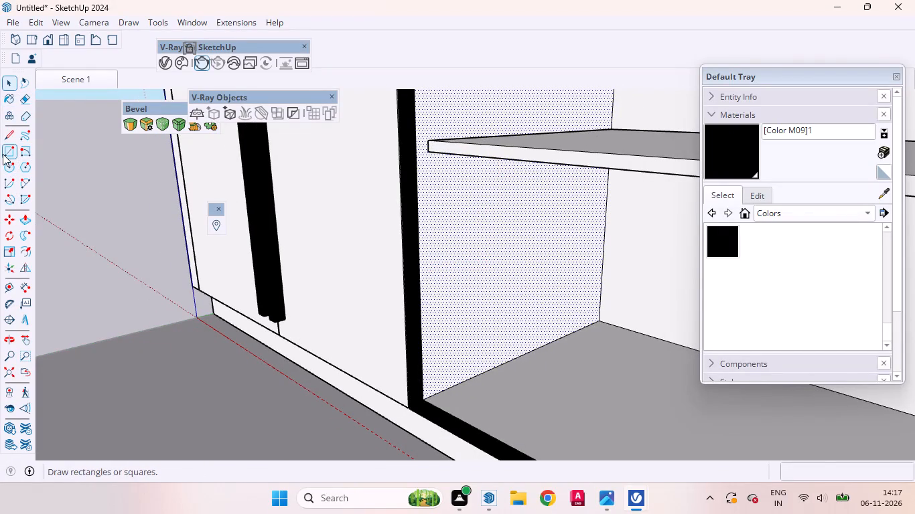
scroll(414, 150, up, 4)
click(434, 152)
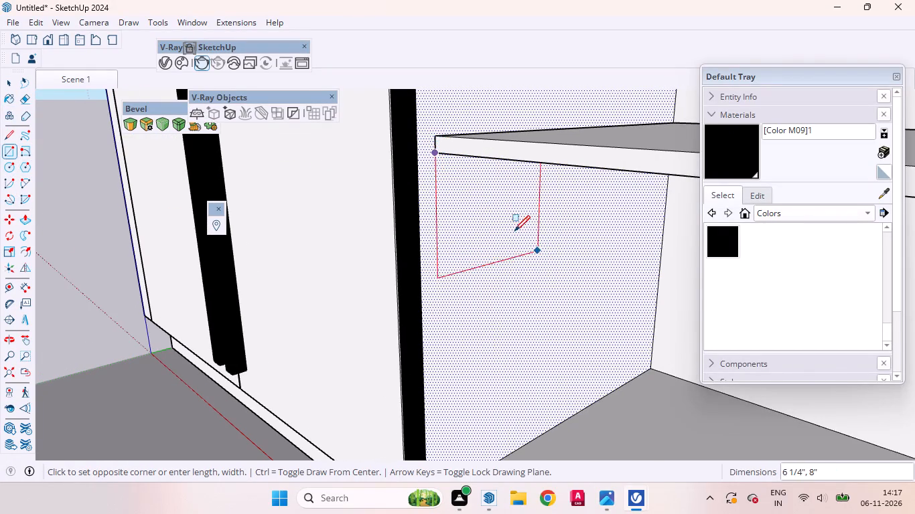
scroll(514, 231, down, 16)
middle_drag(504, 256, 697, 295)
scroll(457, 228, down, 7)
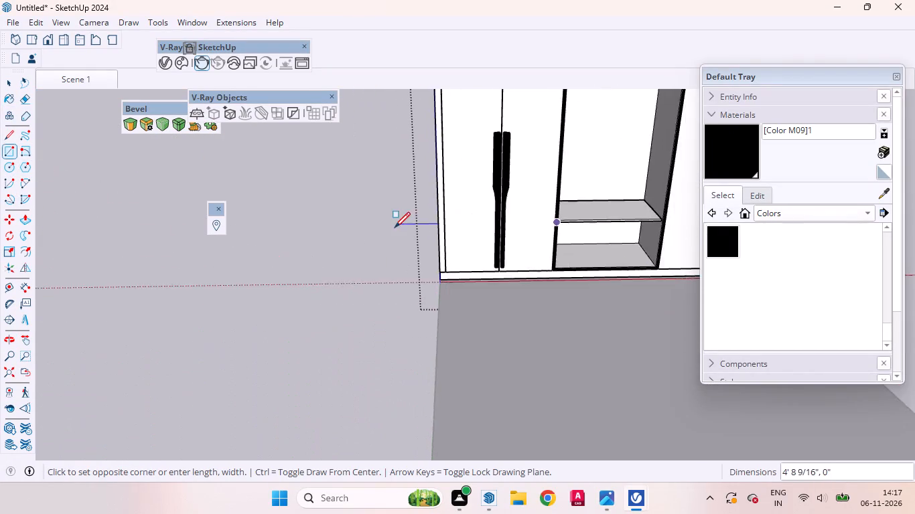
scroll(395, 228, down, 3)
scroll(547, 246, up, 10)
scroll(641, 268, up, 6)
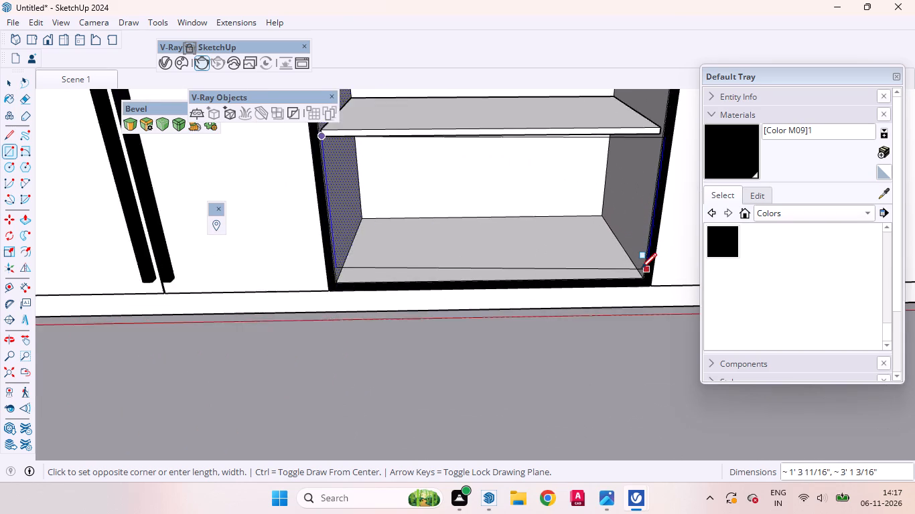
scroll(641, 268, up, 7)
middle_drag(640, 274, 664, 333)
scroll(649, 287, up, 5)
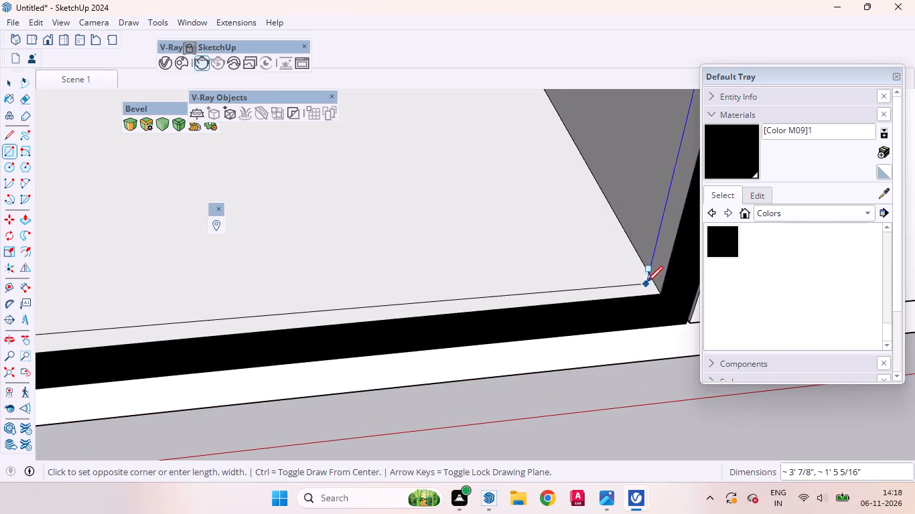
click(652, 279)
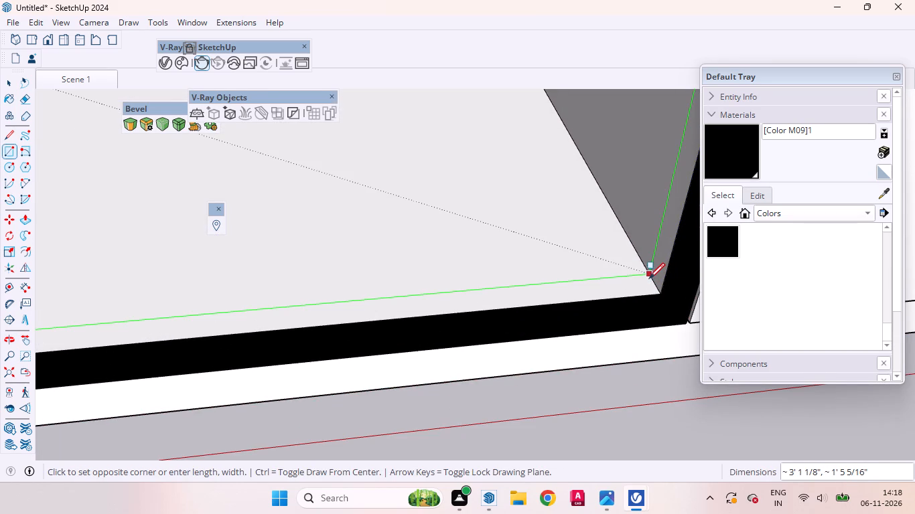
Copy the left vertical edge of the new front panel 18 mm inward across its face.
scroll(635, 285, down, 20)
scroll(635, 285, down, 4)
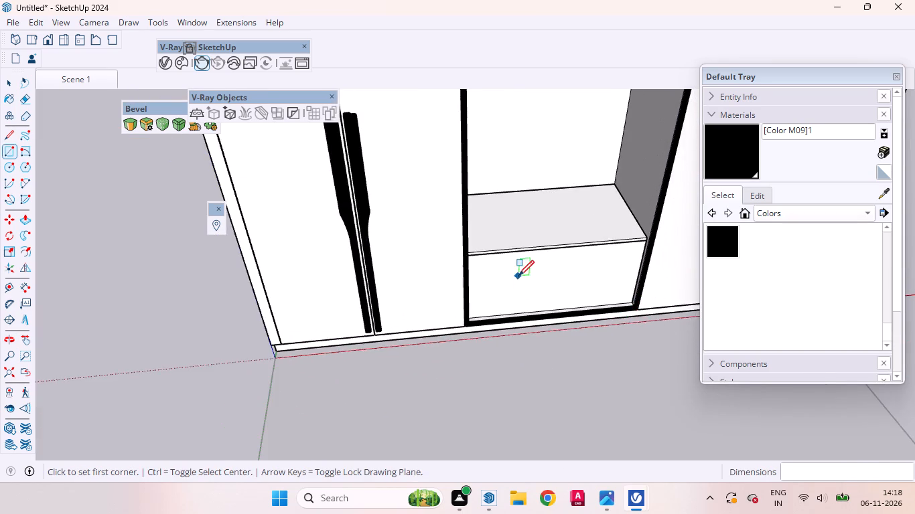
middle_drag(518, 276, 437, 168)
scroll(454, 230, up, 11)
scroll(457, 222, down, 4)
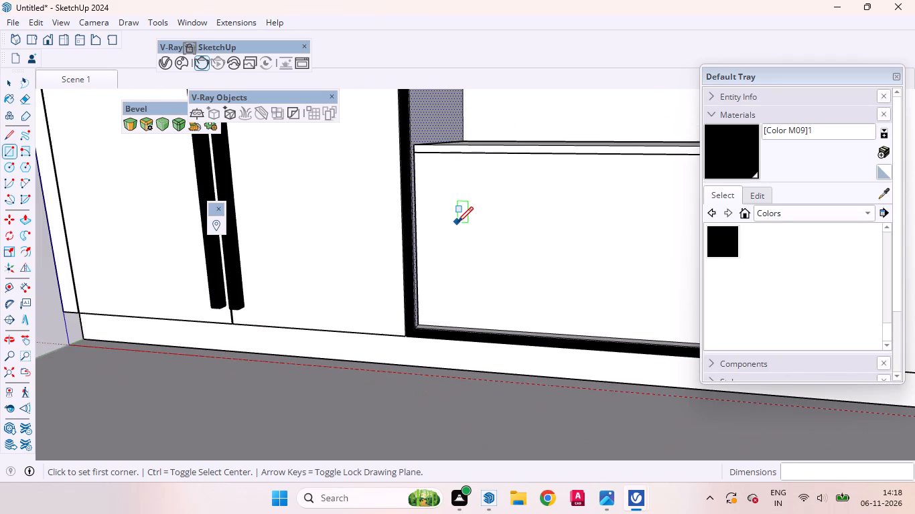
key(space)
click(472, 221)
scroll(456, 204, up, 5)
scroll(394, 155, down, 9)
scroll(412, 180, up, 9)
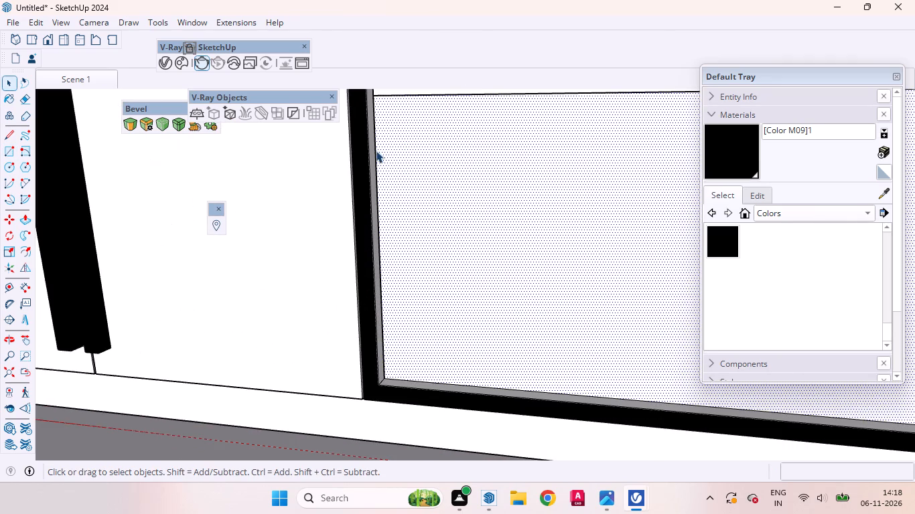
click(376, 151)
key(m)
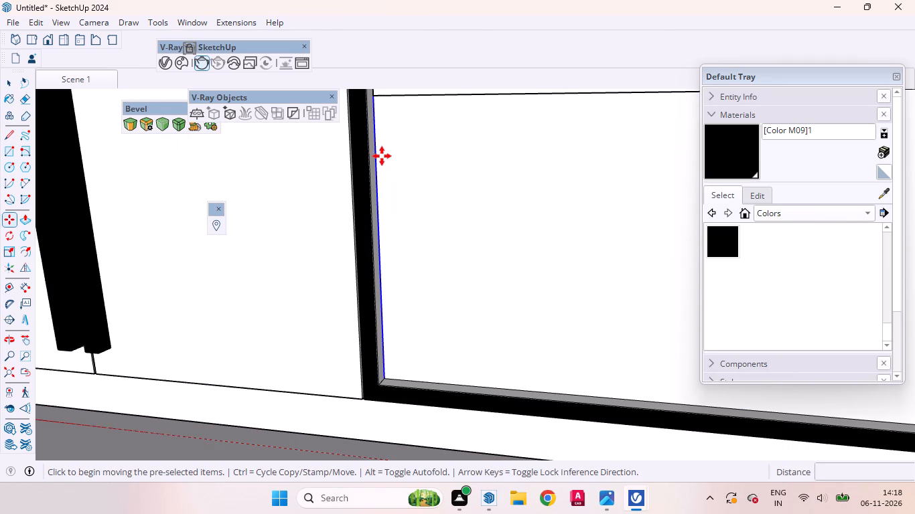
click(382, 156)
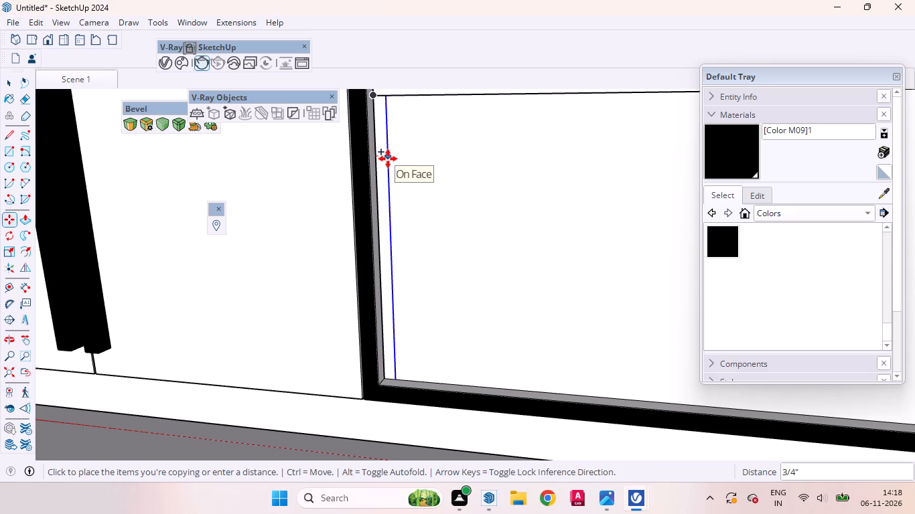
text(18mmm)
key(BackSpace)
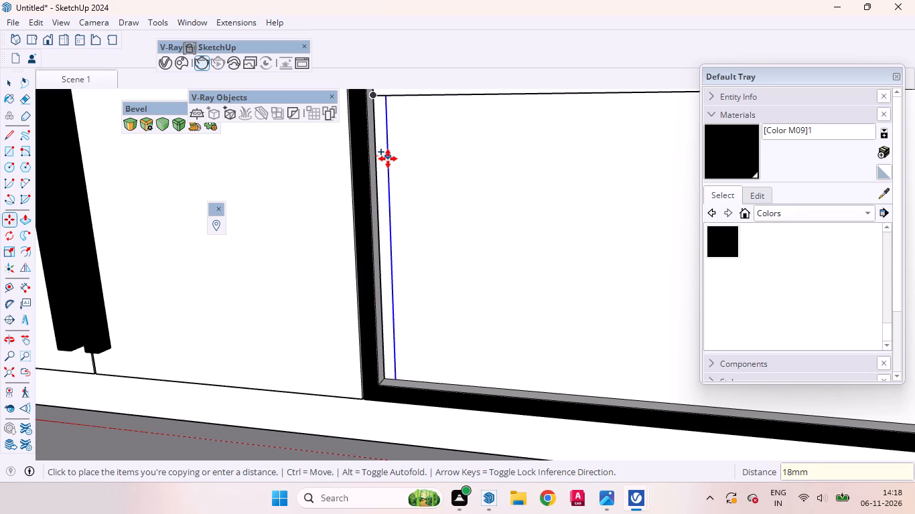
key(Return)
key(space)
scroll(445, 197, down, 7)
scroll(437, 208, up, 1)
scroll(437, 208, down, 7)
key(space)
Copy the right vertical edge of the front panel 18 mm inward across its face.
scroll(455, 263, down, 8)
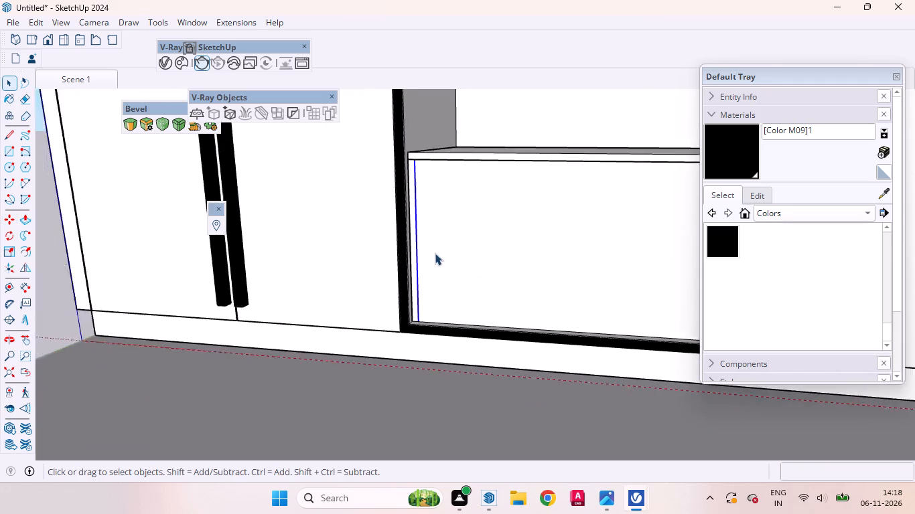
scroll(435, 253, down, 3)
middle_drag(409, 272, 556, 282)
scroll(624, 189, up, 14)
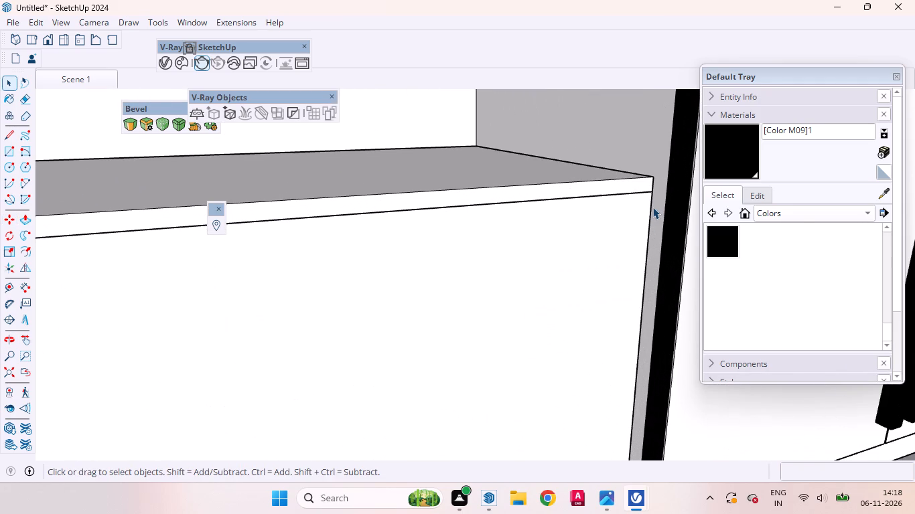
click(651, 205)
key(m)
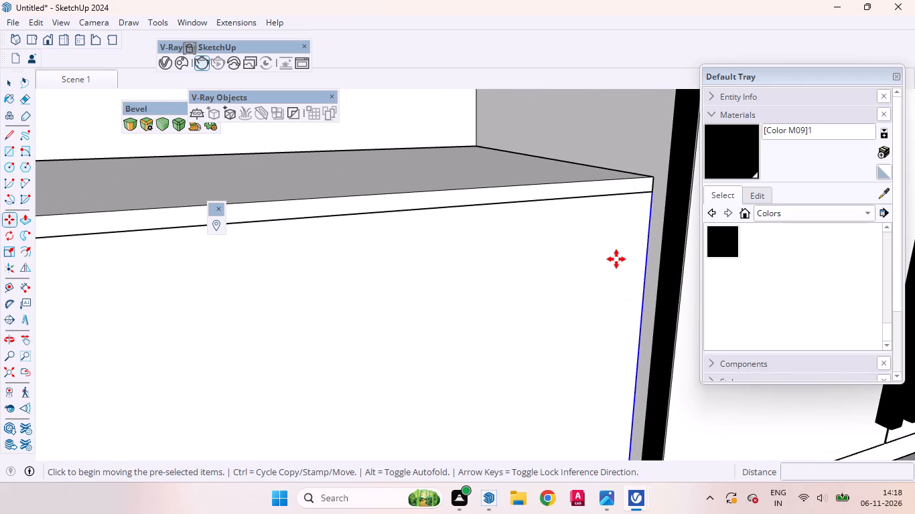
click(618, 258)
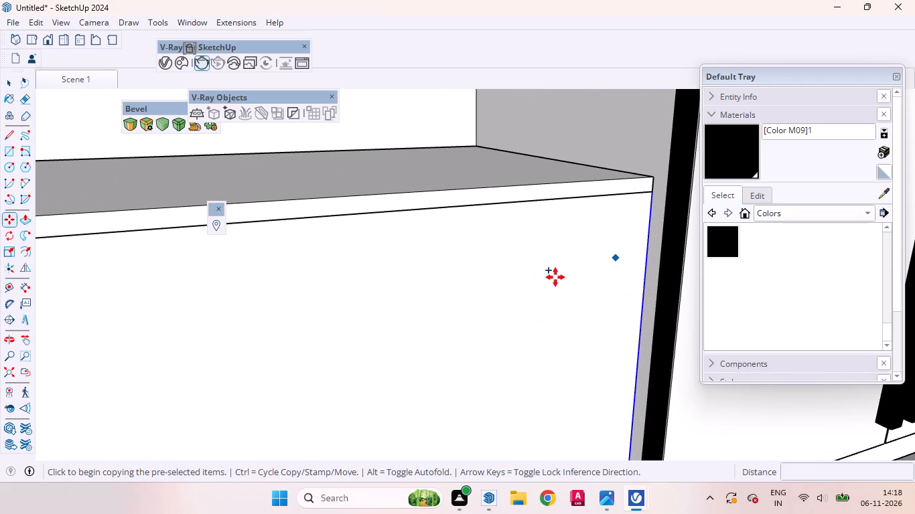
middle_drag(579, 268, 407, 277)
key(space)
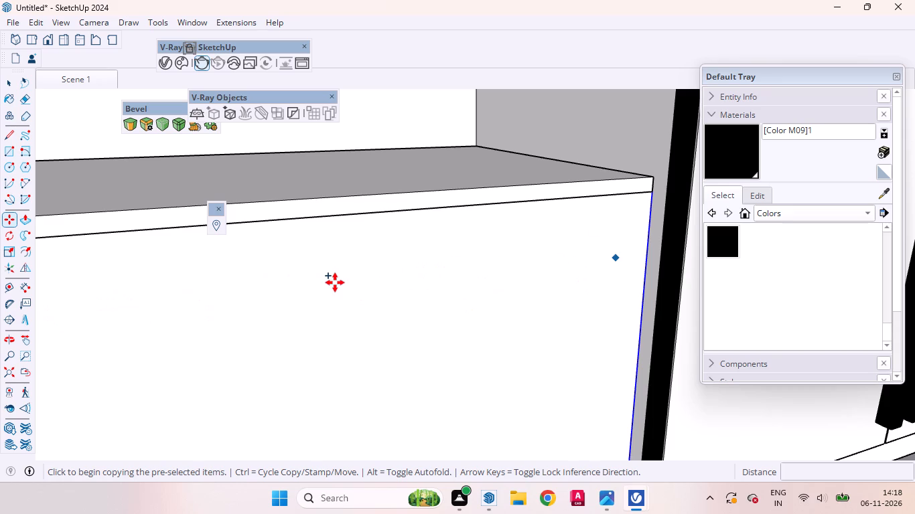
key(space)
key(space)
scroll(594, 303, up, 5)
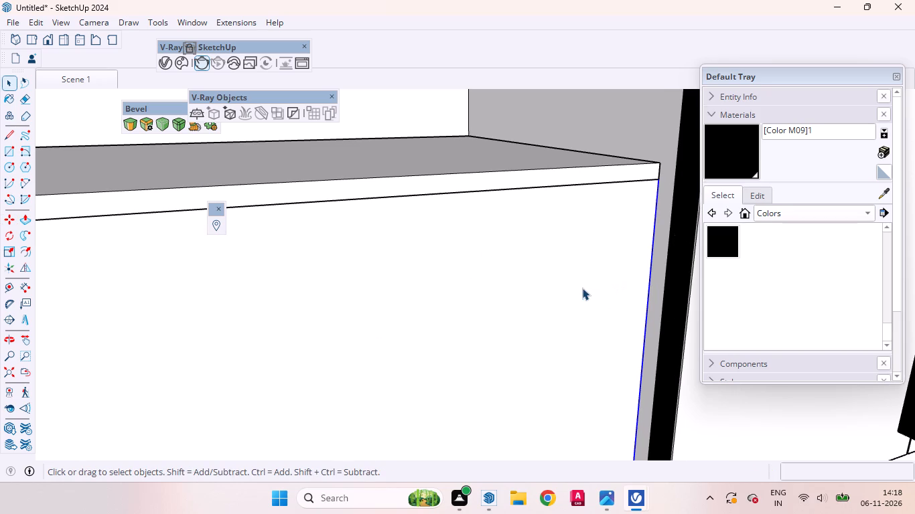
key(m)
middle_drag(635, 284, 594, 277)
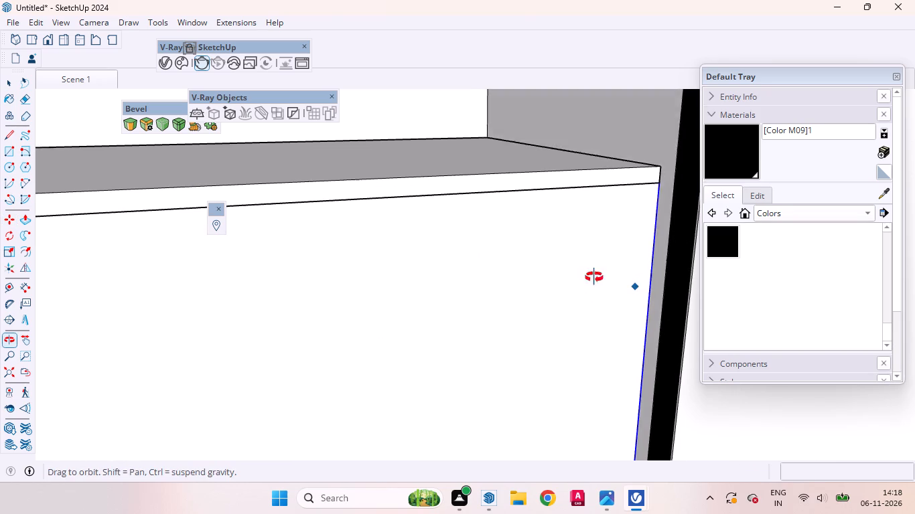
middle_drag(594, 277, 569, 274)
click(608, 284)
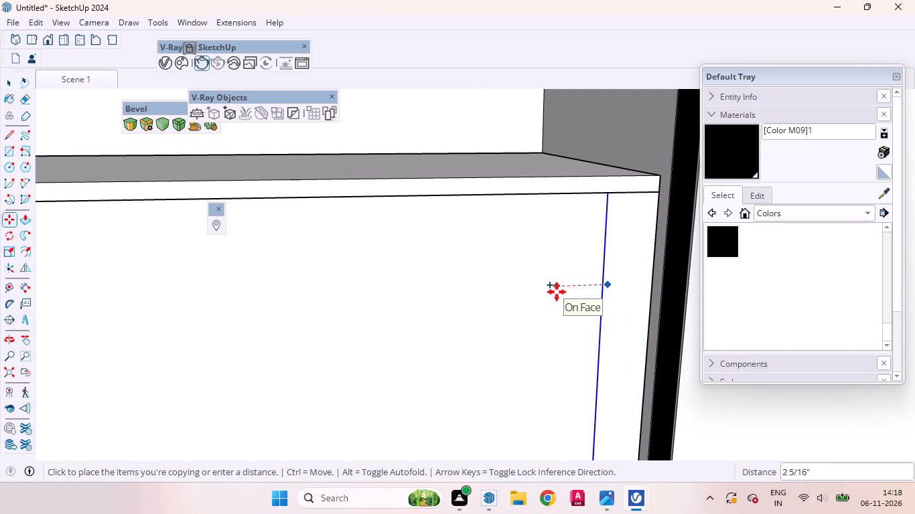
text(18mm)
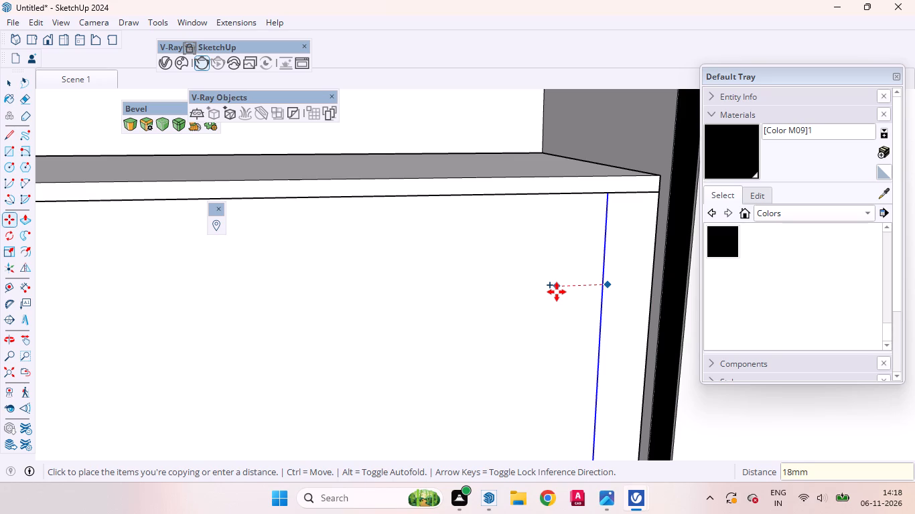
key(Return)
key(space)
Copy the left inner dividing line 3 mm toward the panel's centre to outline a narrow vertical groove strip.
click(531, 314)
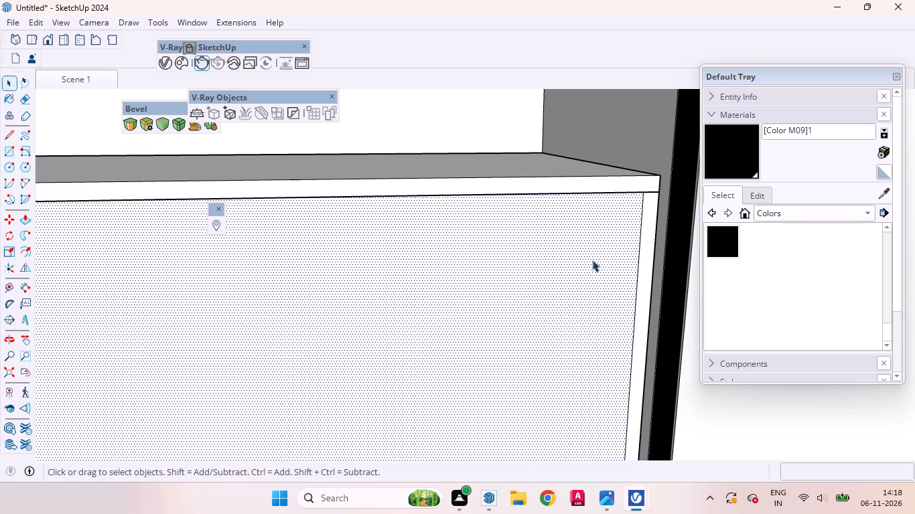
scroll(592, 260, down, 14)
middle_drag(494, 248, 439, 214)
scroll(403, 199, up, 3)
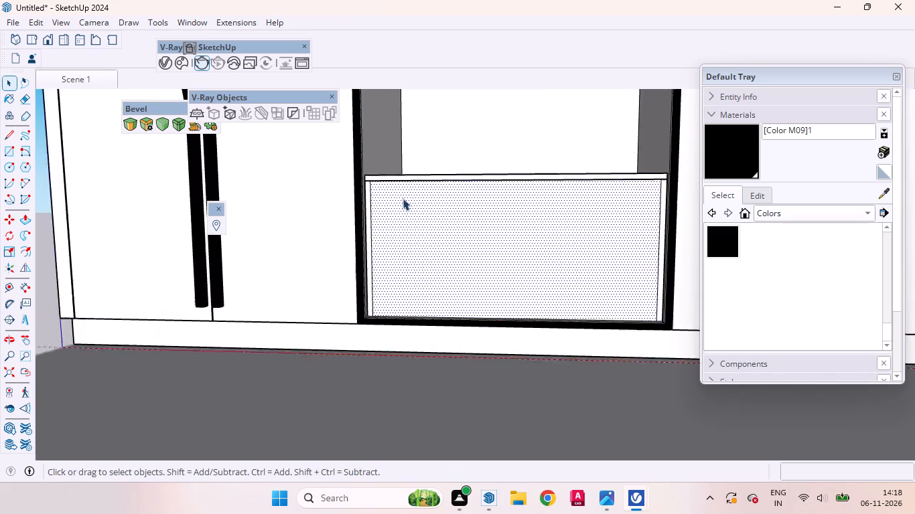
scroll(403, 198, up, 14)
click(342, 207)
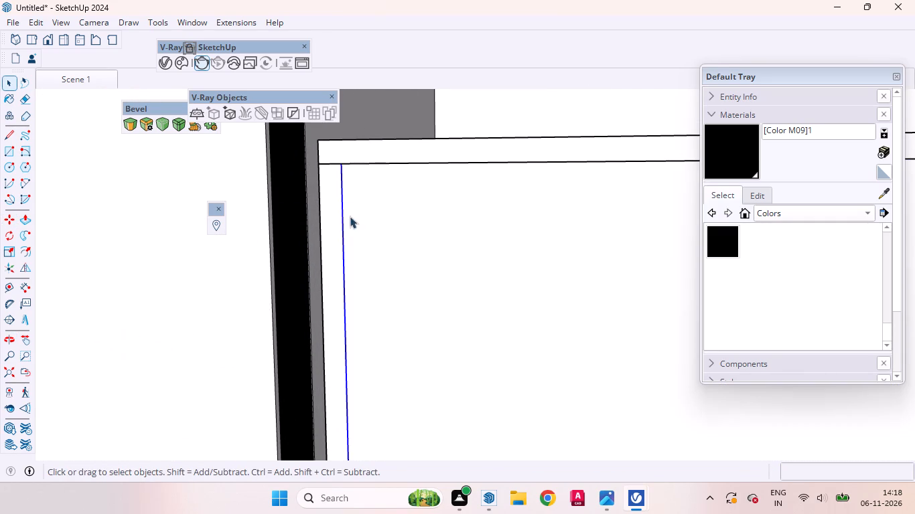
key(m)
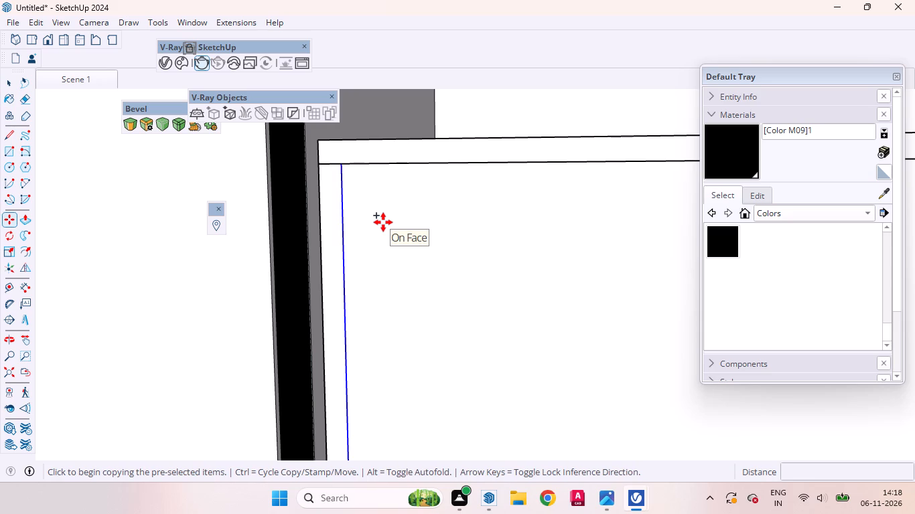
click(383, 222)
text(3mm)
key(Return)
key(space)
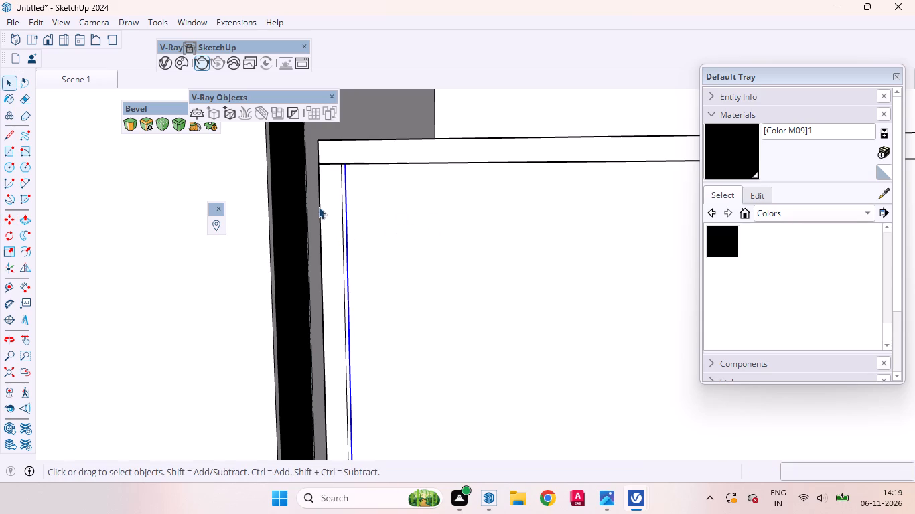
Push the 3 mm groove strip 18 mm into the front panel with Push/Pull.
scroll(315, 199, up, 5)
scroll(319, 191, down, 1)
scroll(326, 183, up, 8)
click(389, 173)
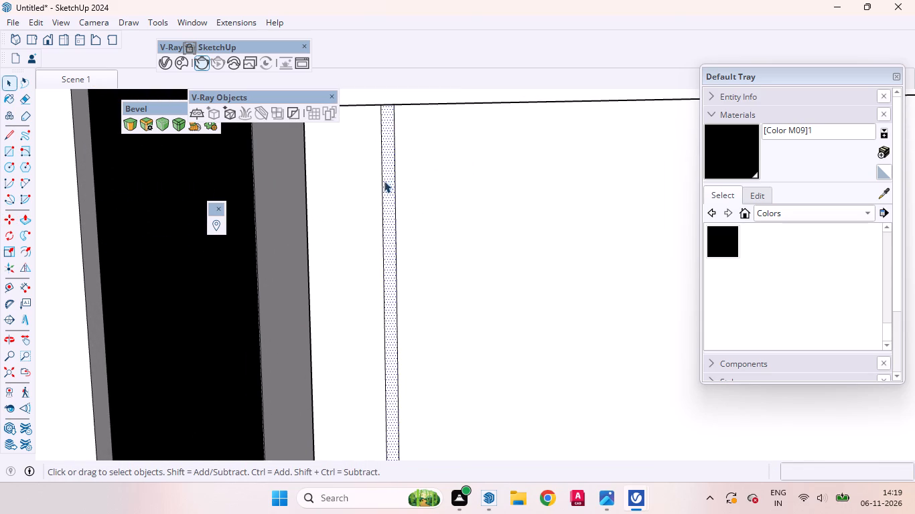
scroll(377, 210, down, 15)
scroll(376, 202, up, 13)
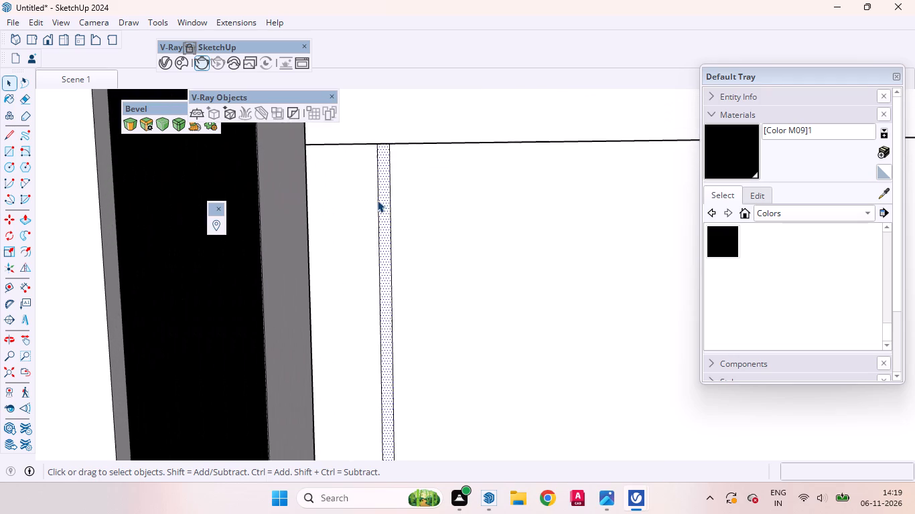
scroll(377, 200, up, 8)
scroll(389, 188, down, 1)
scroll(389, 188, up, 2)
scroll(389, 187, down, 10)
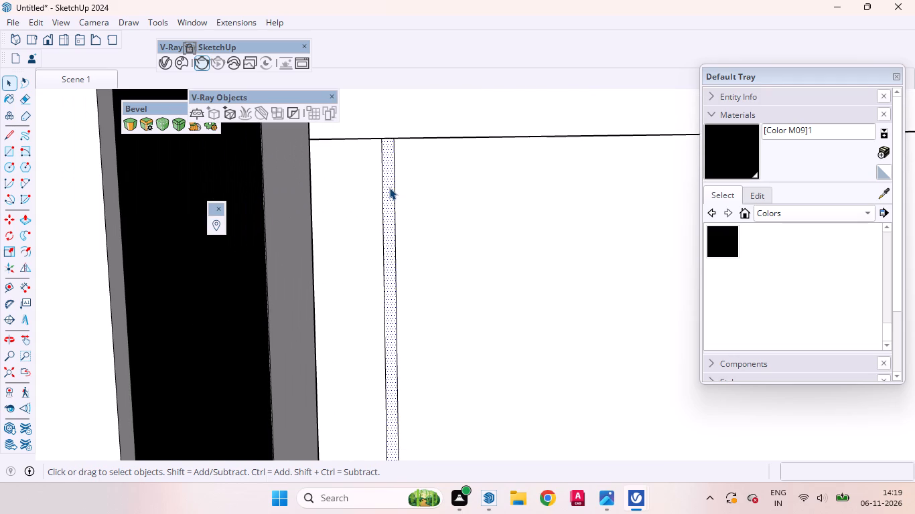
key(p)
drag(391, 209, 391, 203)
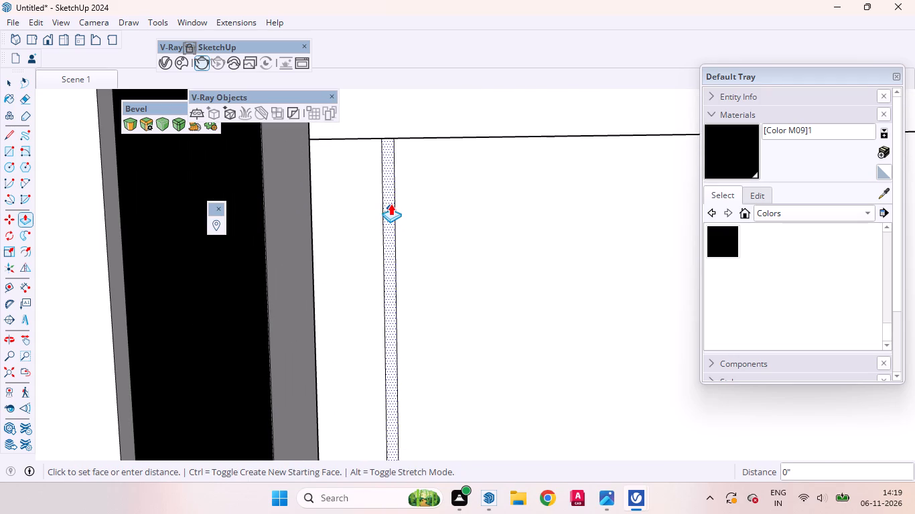
drag(391, 203, 397, 220)
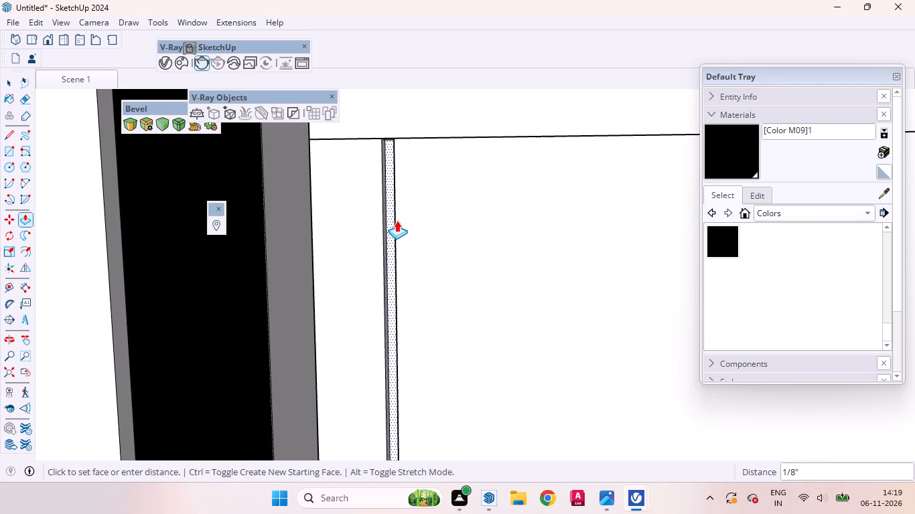
drag(397, 220, 401, 238)
text(18mm)
key(Return)
scroll(374, 240, down, 5)
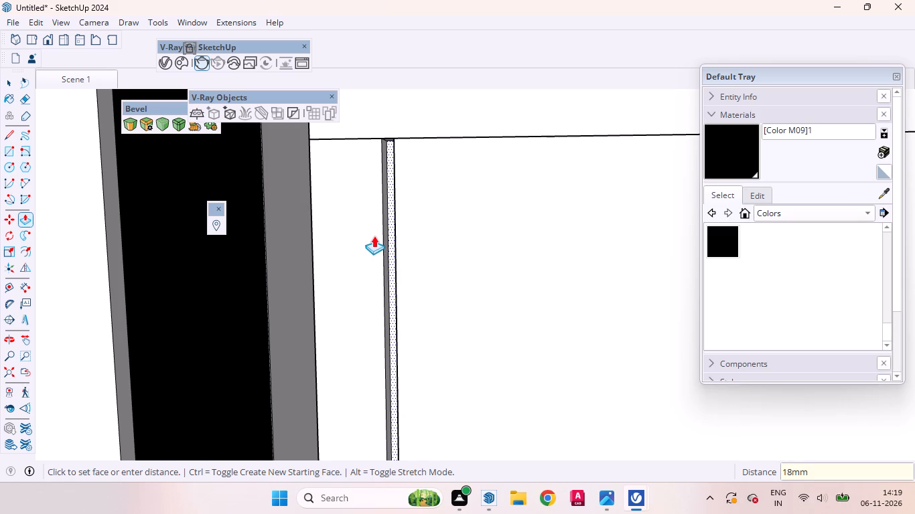
scroll(374, 236, down, 6)
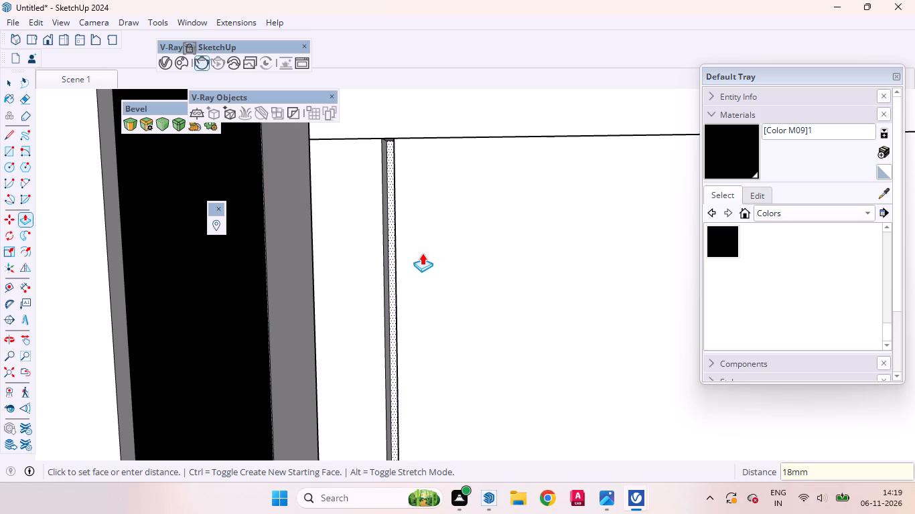
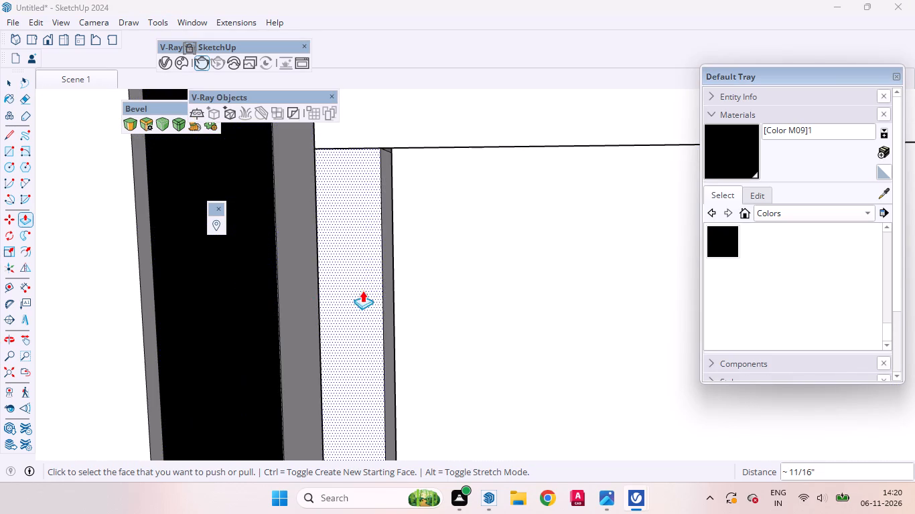
Select the front panel's right inner dividing line and start moving it with the Move tool.
click(17, 84)
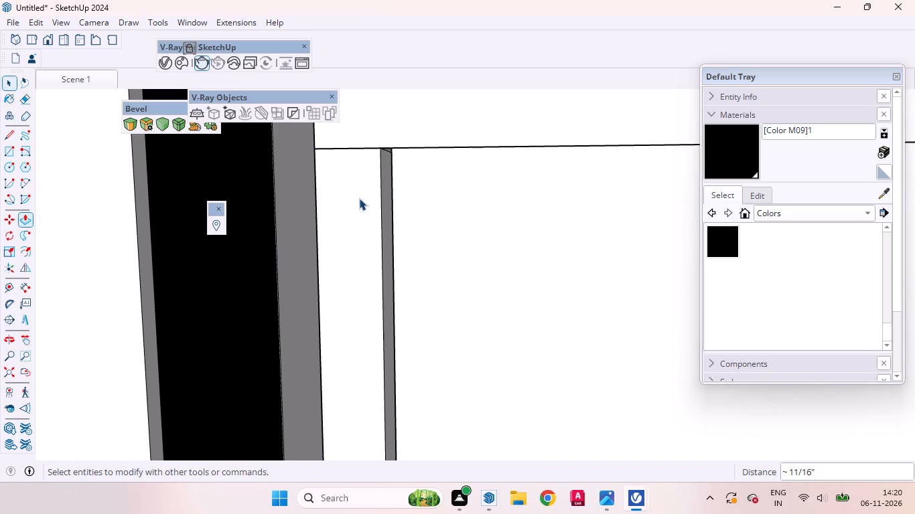
scroll(359, 198, down, 6)
scroll(359, 198, up, 1)
scroll(359, 198, down, 20)
scroll(359, 198, down, 2)
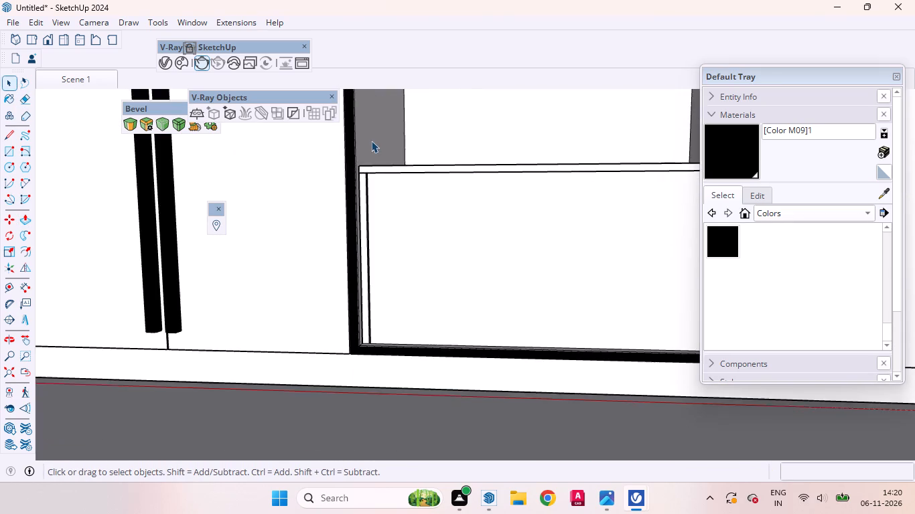
scroll(371, 141, down, 4)
middle_drag(417, 214, 529, 244)
scroll(596, 174, up, 7)
scroll(362, 210, down, 10)
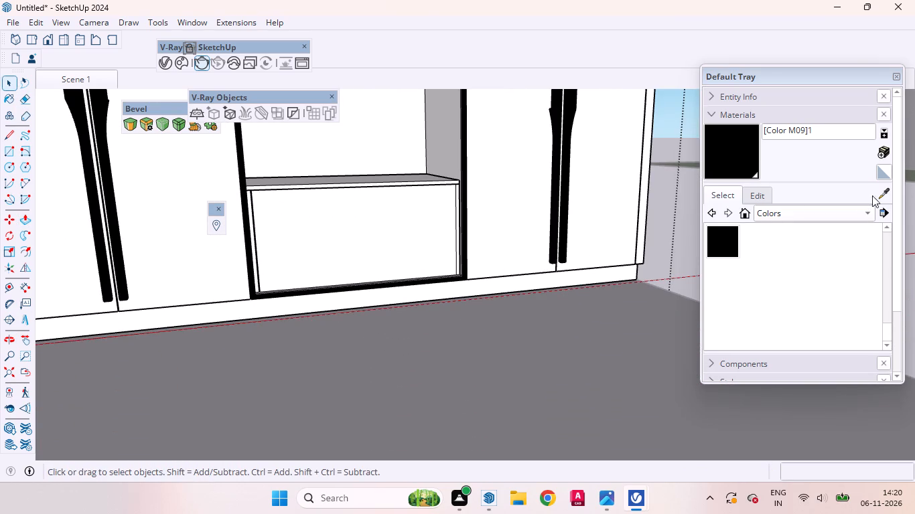
scroll(450, 199, up, 4)
middle_drag(466, 216, 453, 217)
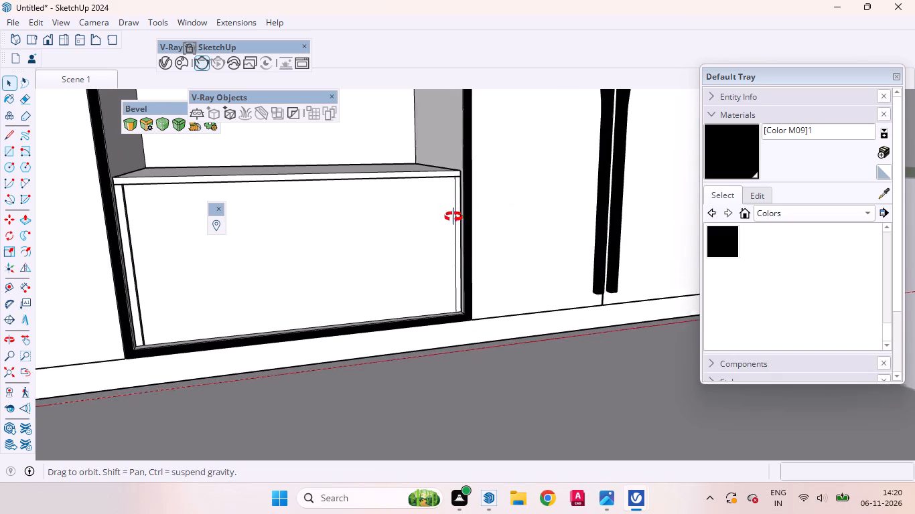
middle_drag(453, 217, 433, 215)
scroll(473, 209, up, 1)
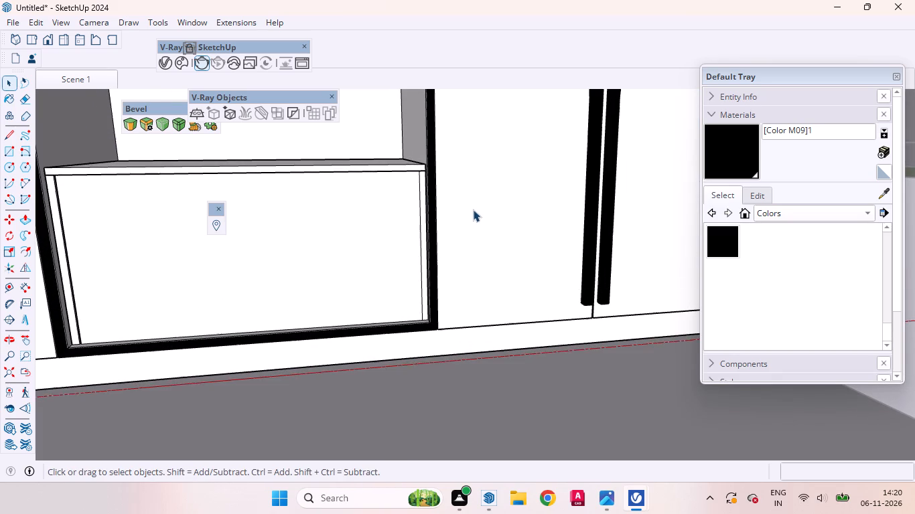
scroll(472, 207, up, 4)
scroll(411, 197, up, 3)
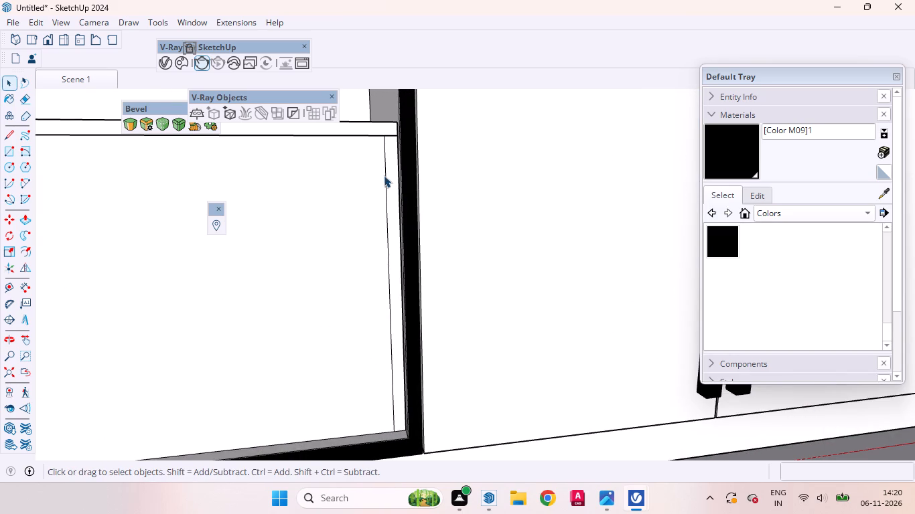
click(384, 175)
key(m)
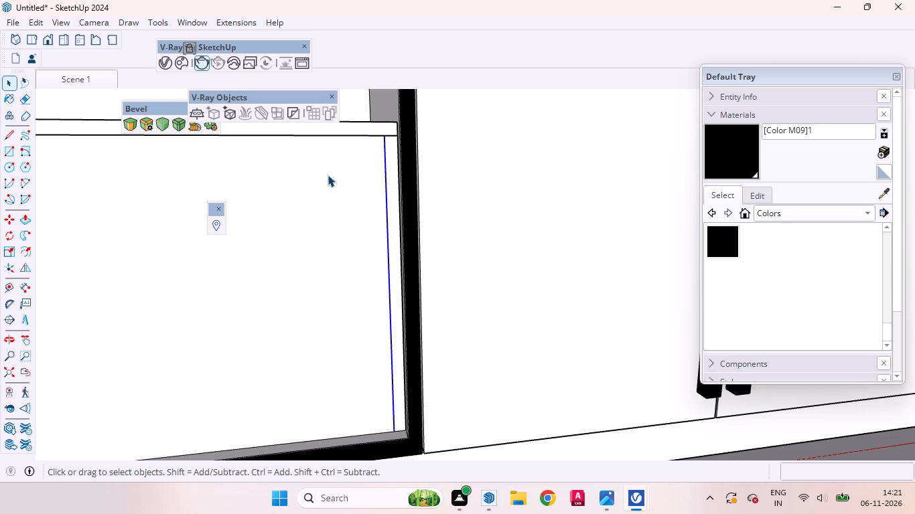
scroll(391, 205, up, 1)
scroll(391, 205, down, 1)
scroll(391, 205, up, 3)
key(m)
key(space)
click(11, 83)
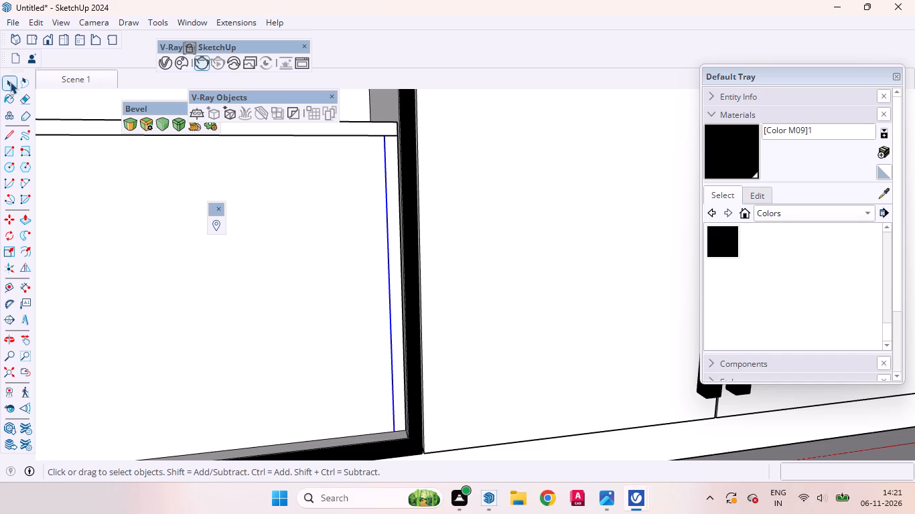
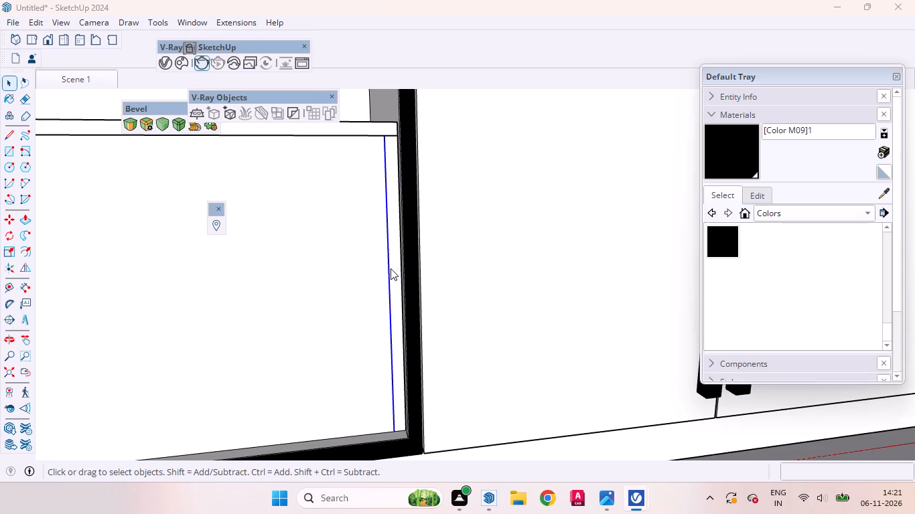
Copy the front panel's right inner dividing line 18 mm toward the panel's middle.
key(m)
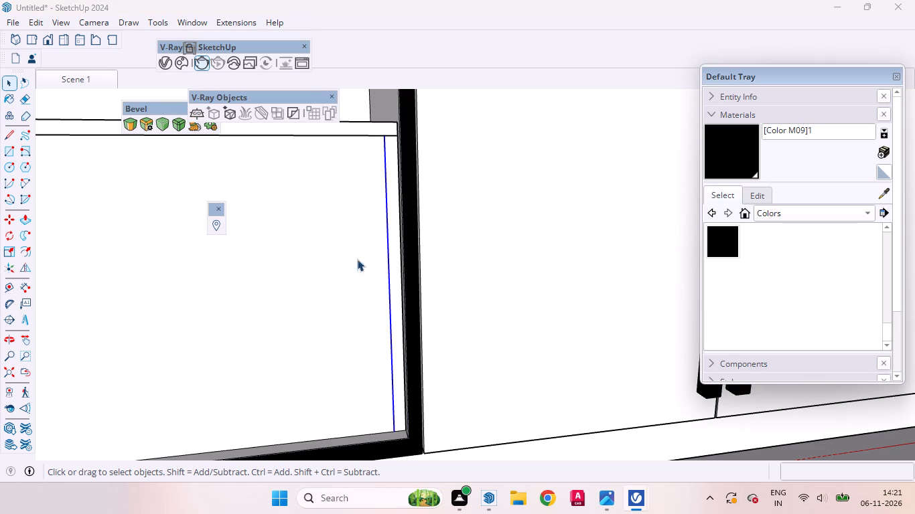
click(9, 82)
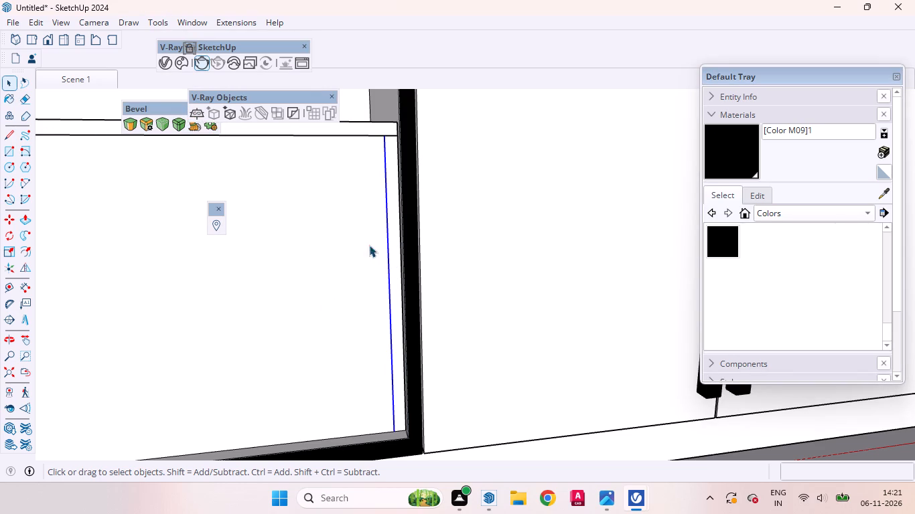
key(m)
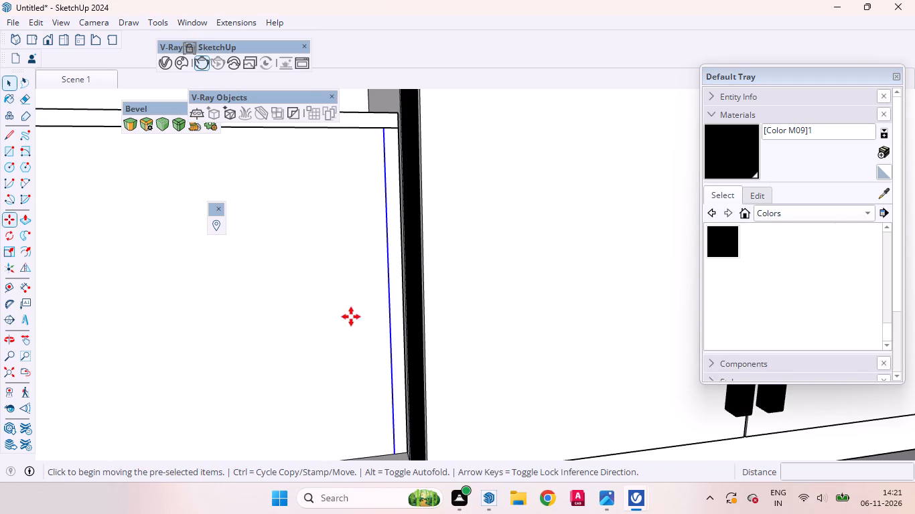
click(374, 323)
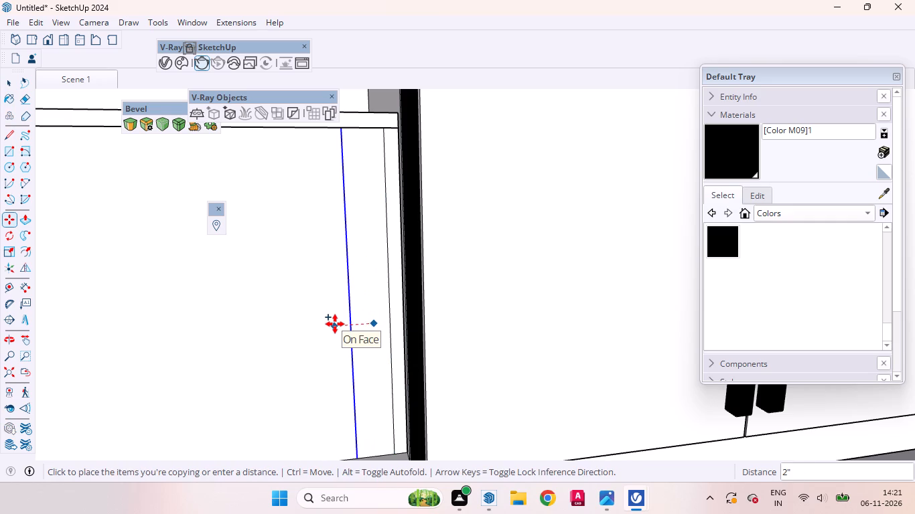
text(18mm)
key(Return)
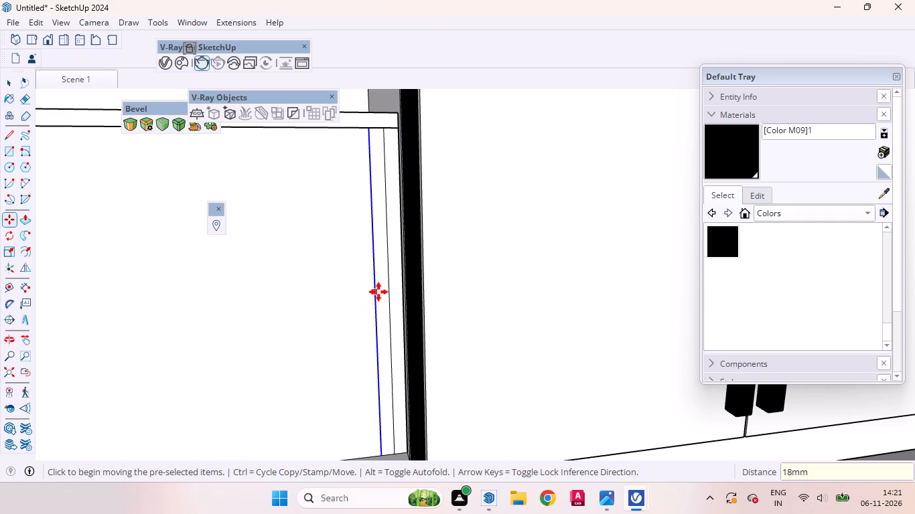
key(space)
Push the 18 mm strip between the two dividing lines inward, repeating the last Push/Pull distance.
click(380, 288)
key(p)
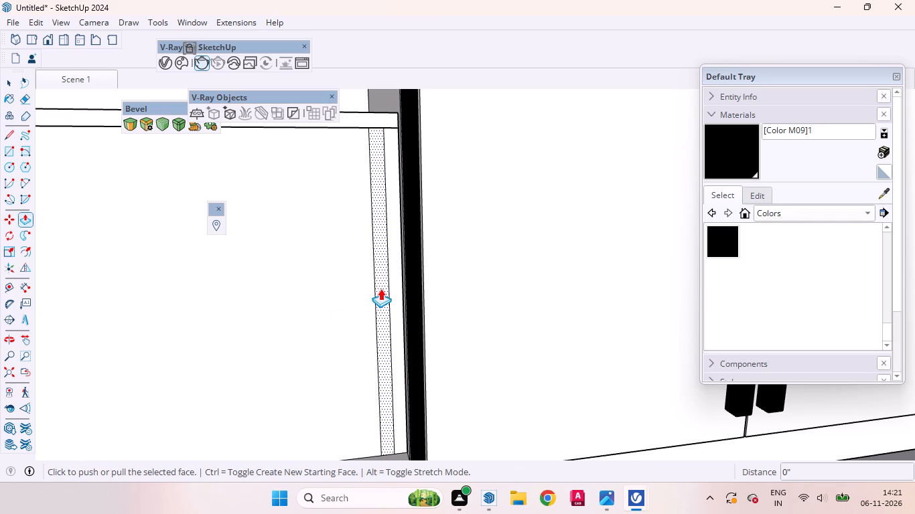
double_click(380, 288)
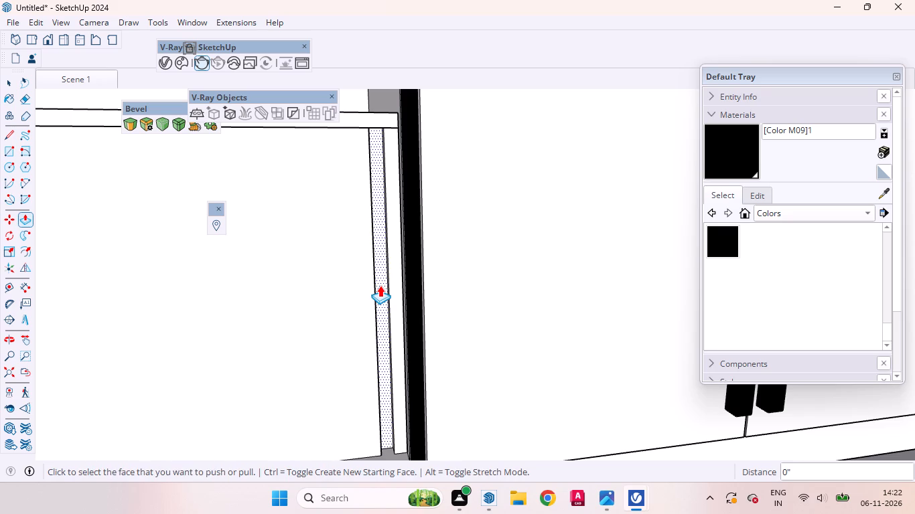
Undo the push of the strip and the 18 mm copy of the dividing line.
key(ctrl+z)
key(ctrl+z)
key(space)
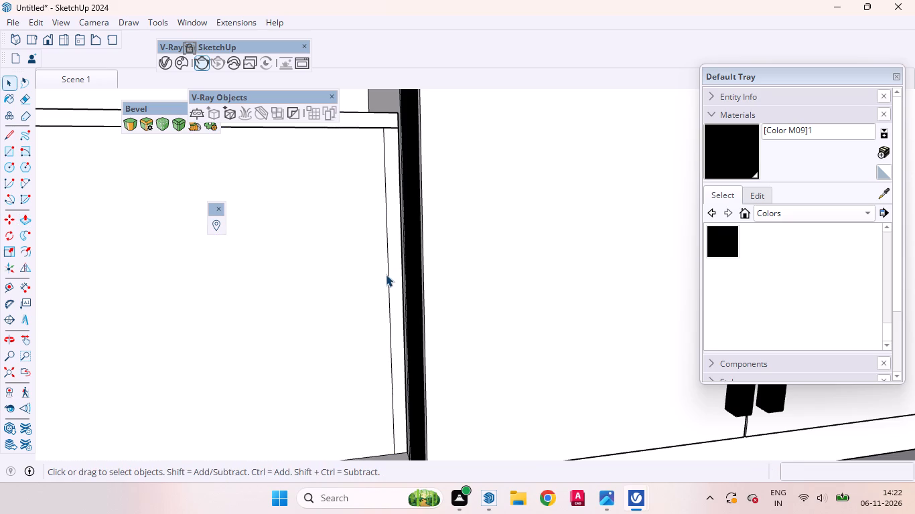
Copy the front panel's right inner dividing line 3 mm toward the panel's middle.
click(386, 274)
click(388, 278)
key(m)
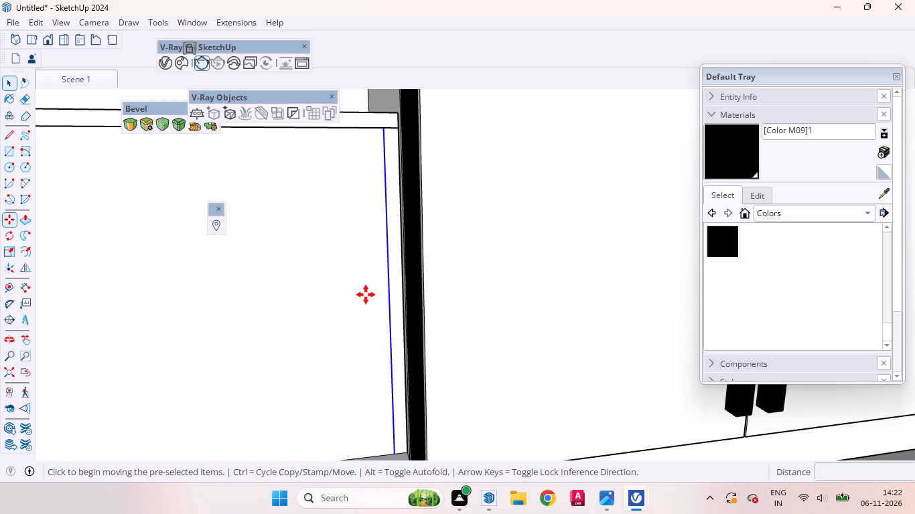
click(366, 294)
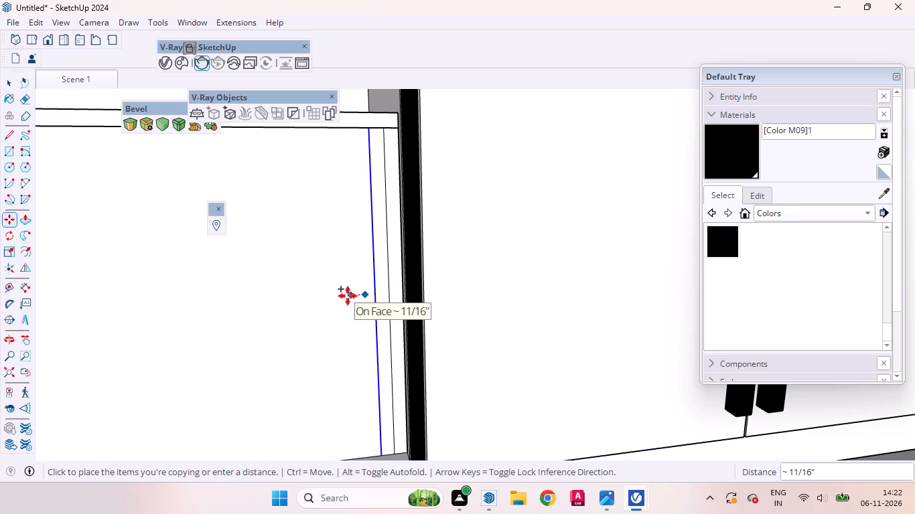
text(3mm)
key(Return)
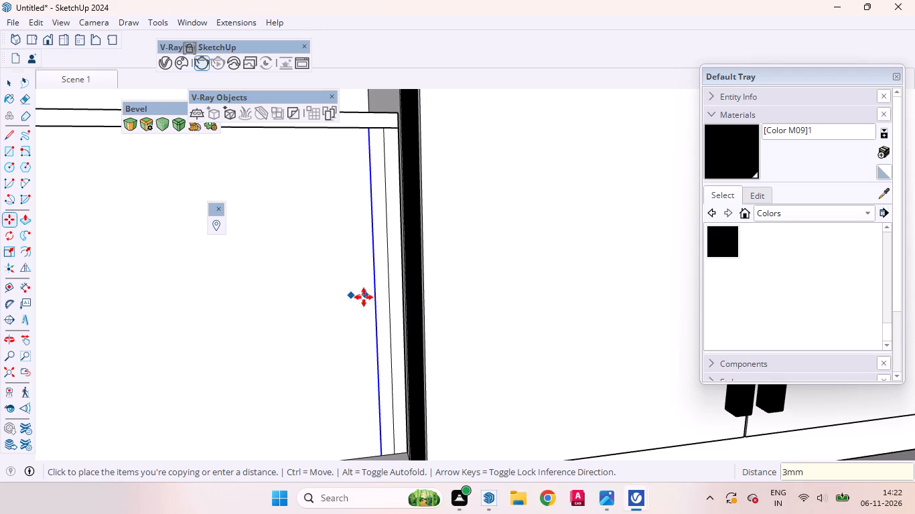
key(space)
Push the 3 mm strip beside the right side strip inward as a groove, repeating the last Push/Pull distance.
scroll(389, 276, up, 20)
scroll(389, 276, up, 3)
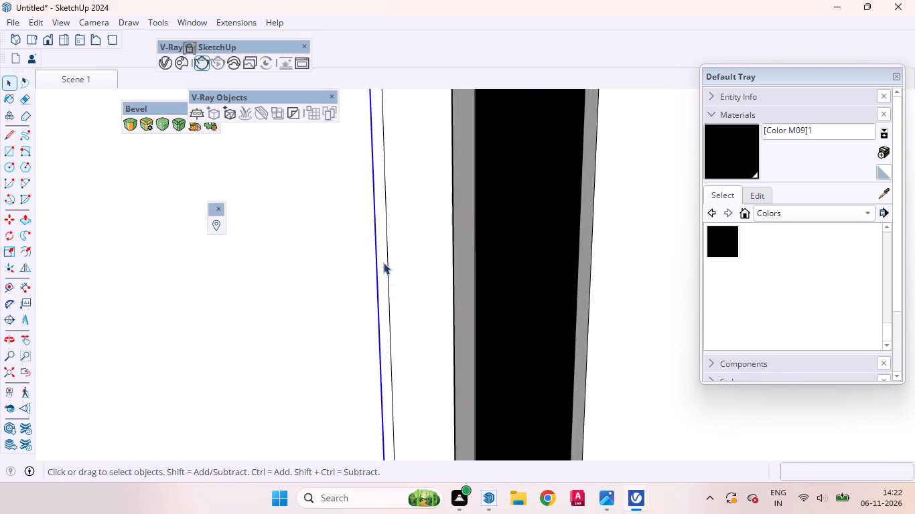
scroll(383, 262, up, 5)
click(382, 258)
scroll(391, 254, up, 10)
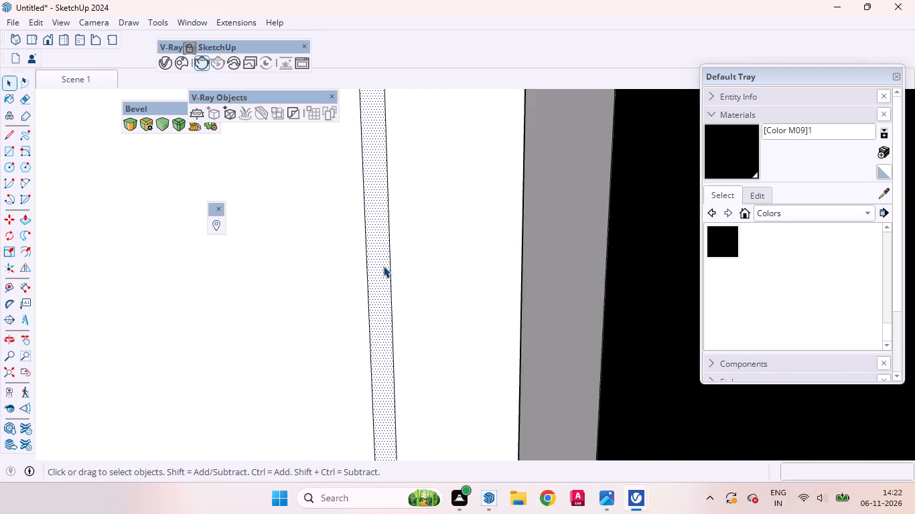
scroll(383, 266, up, 3)
key(p)
double_click(383, 266)
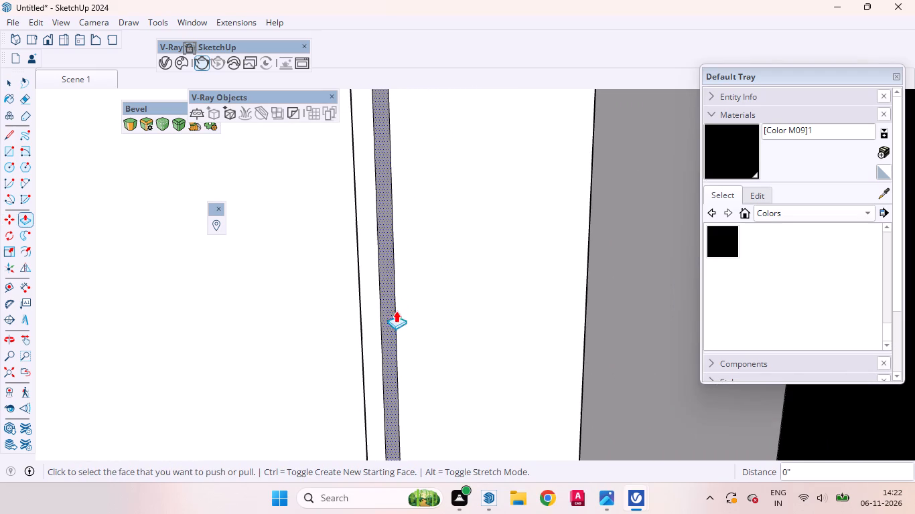
key(space)
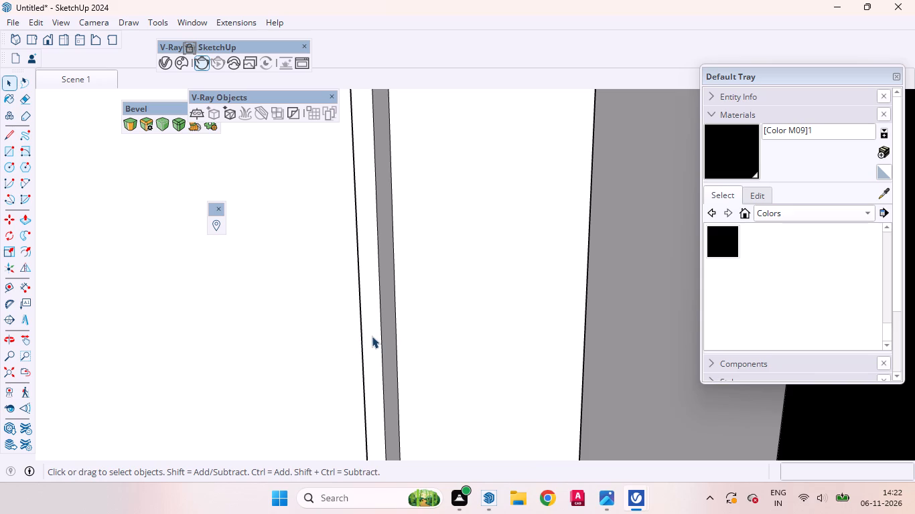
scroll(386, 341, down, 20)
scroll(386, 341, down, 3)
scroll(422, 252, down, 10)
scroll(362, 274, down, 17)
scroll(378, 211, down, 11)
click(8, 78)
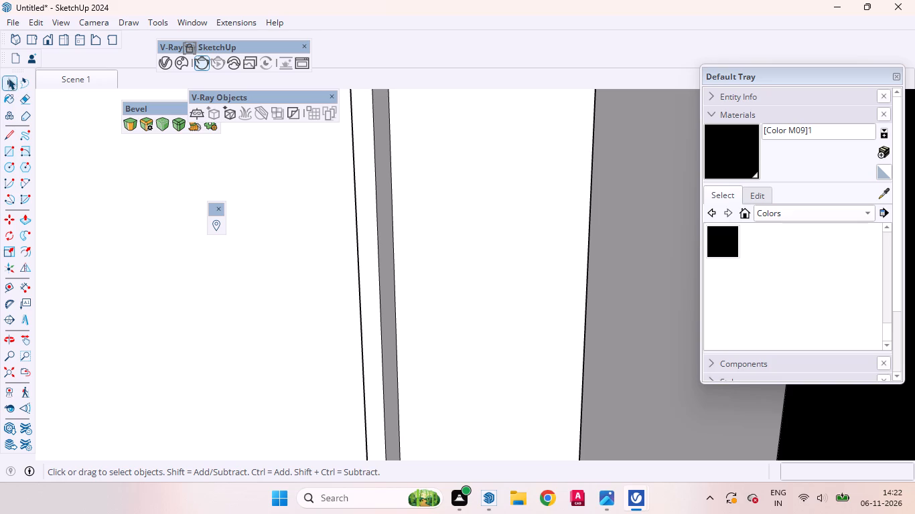
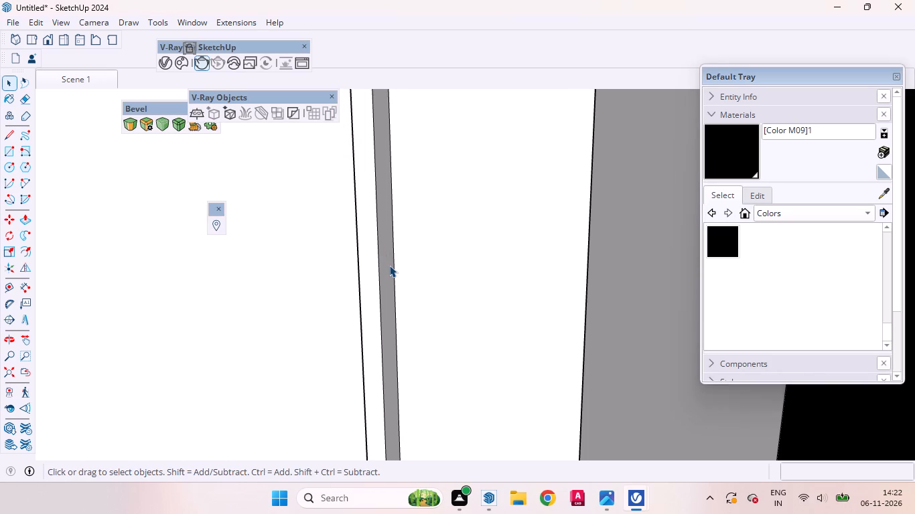
Copy the front panel's top edge between the two side grooves 3 mm downward.
scroll(443, 278, down, 14)
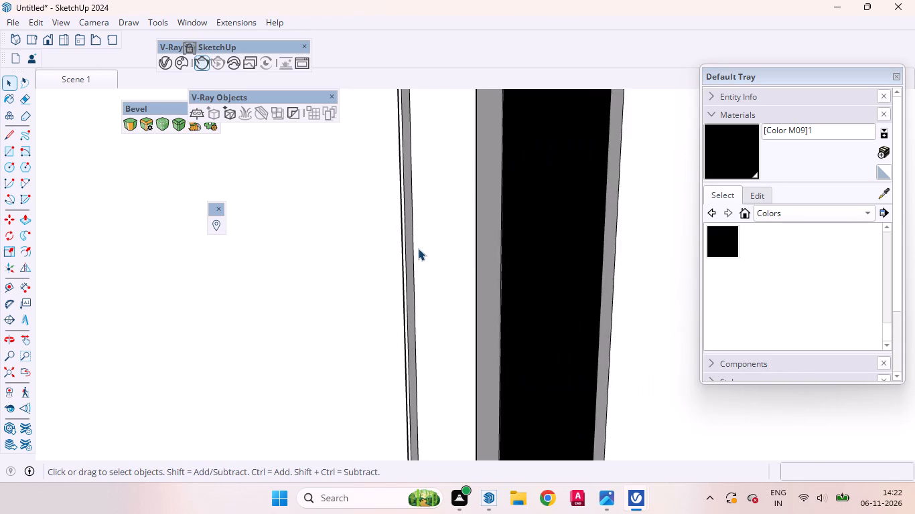
scroll(418, 248, down, 15)
scroll(423, 126, up, 6)
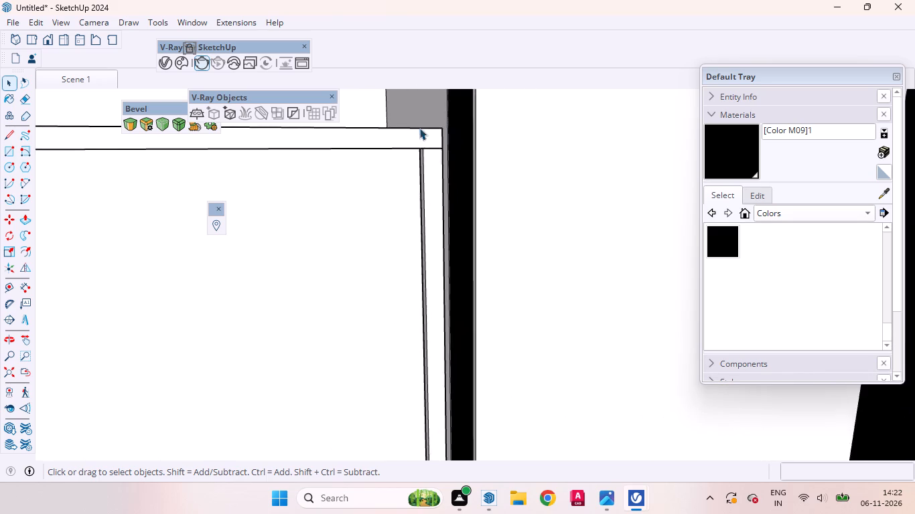
scroll(419, 128, up, 17)
scroll(425, 196, down, 1)
scroll(425, 196, up, 3)
middle_drag(427, 199, 313, 161)
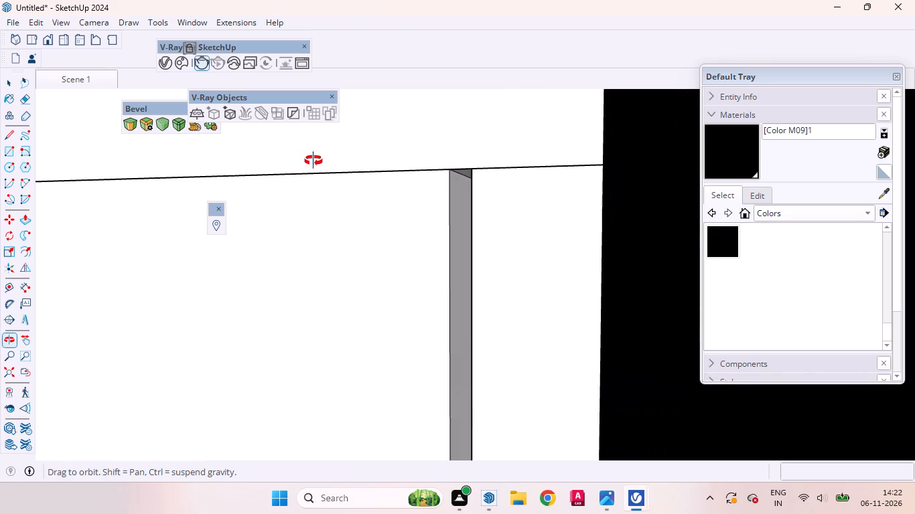
middle_drag(313, 161, 362, 147)
scroll(383, 169, up, 4)
click(390, 170)
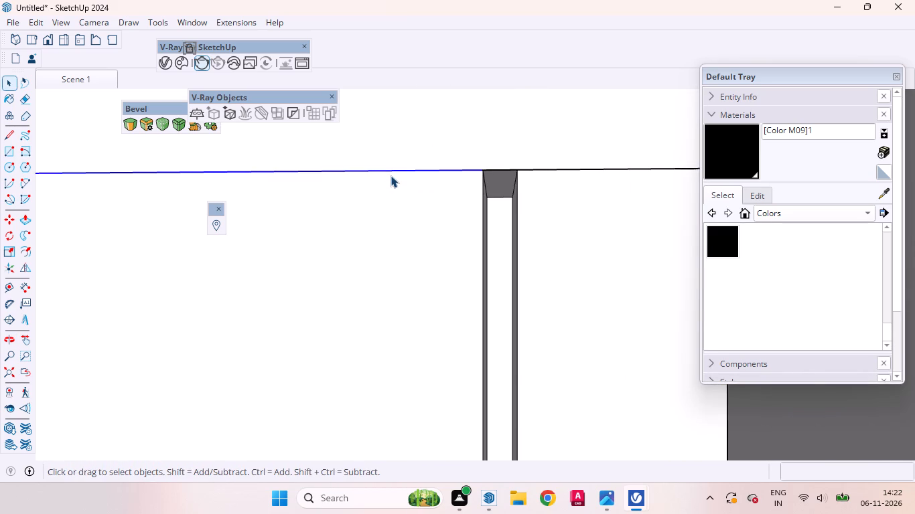
key(m)
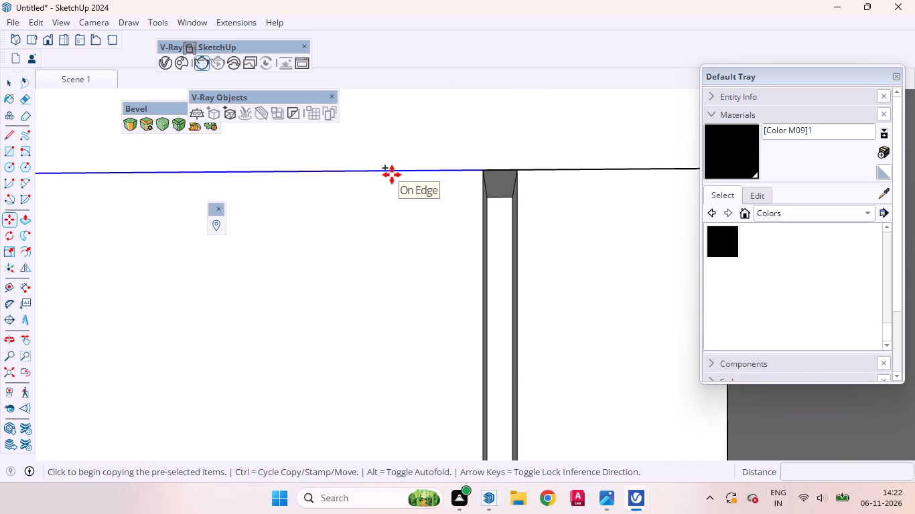
click(392, 175)
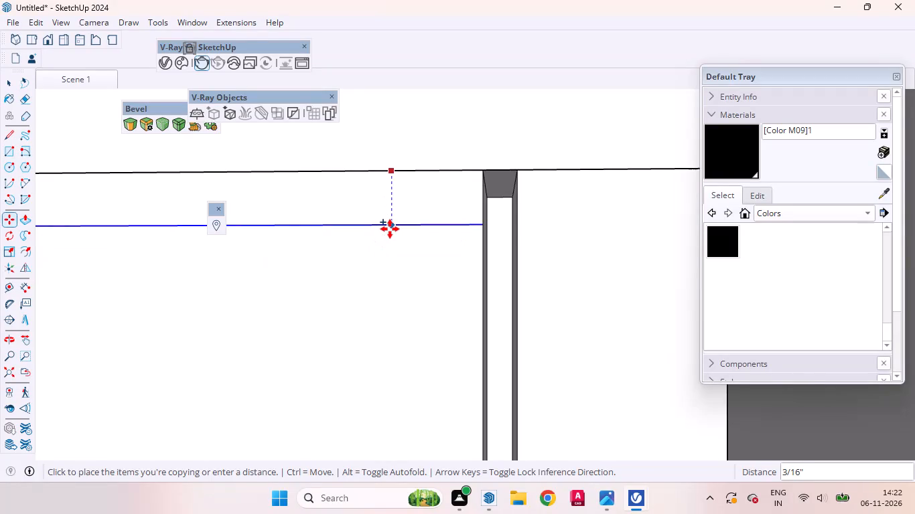
text(3mm)
key(Return)
key(space)
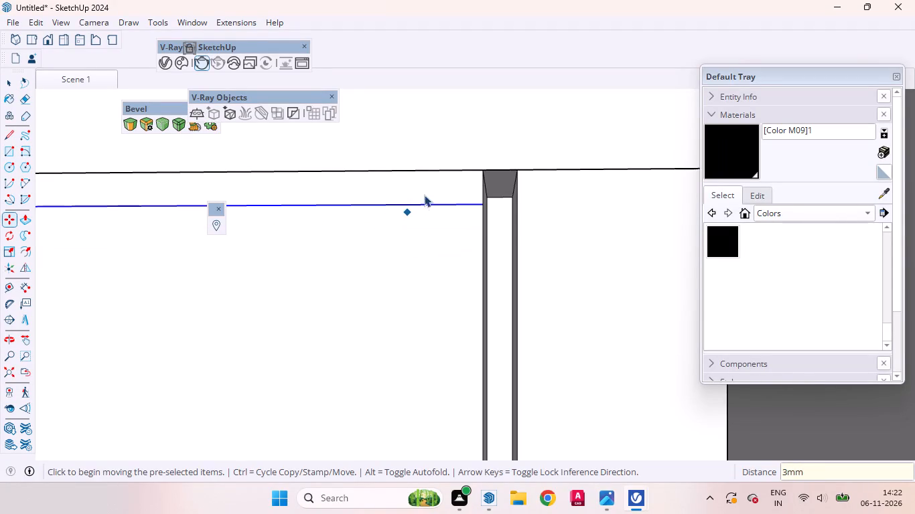
Push the 3 mm strip along the front panel's top edge inward as a groove, repeating the last Push/Pull distance.
click(425, 188)
key(p)
double_click(425, 188)
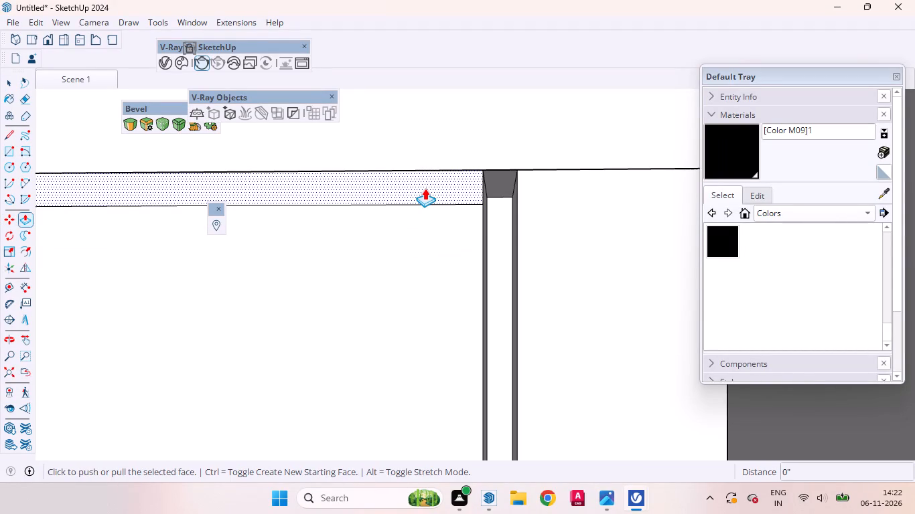
Copy the front panel's bottom edge 3 mm straight up along the vertical axis.
scroll(506, 237, down, 7)
scroll(519, 206, up, 1)
scroll(519, 205, down, 16)
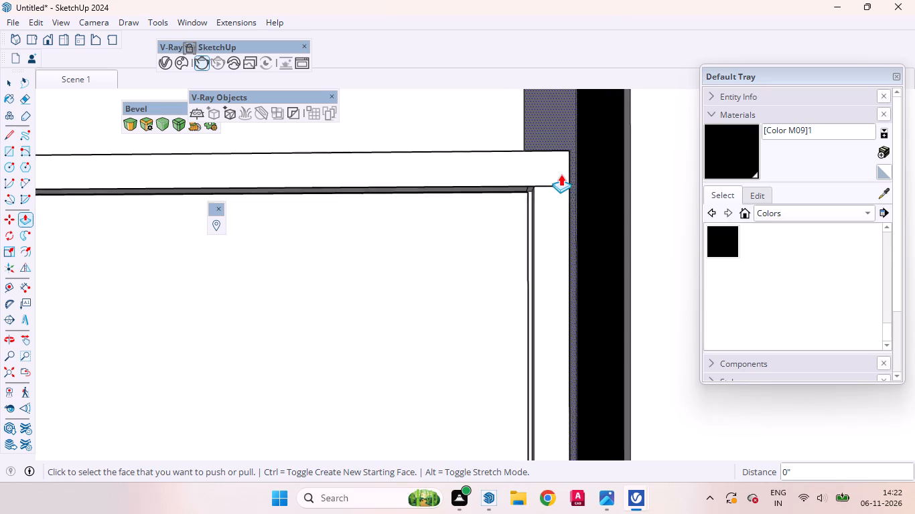
scroll(561, 174, down, 10)
scroll(561, 174, up, 1)
scroll(561, 174, down, 8)
scroll(402, 257, up, 6)
middle_drag(383, 288, 411, 353)
scroll(374, 353, up, 5)
key(space)
click(368, 375)
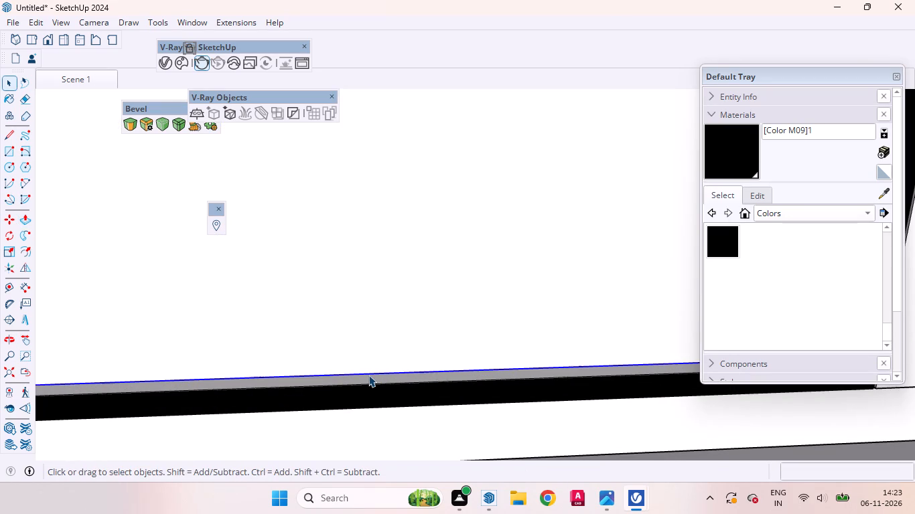
key(m)
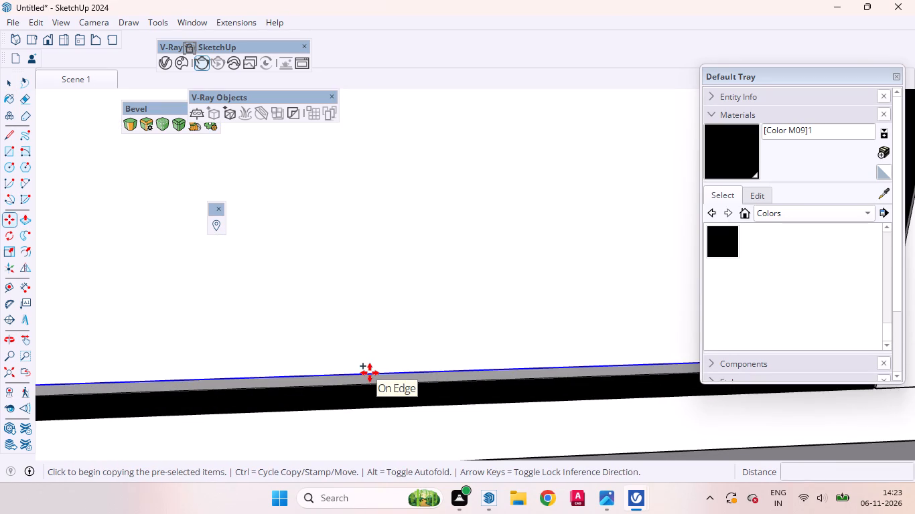
click(370, 372)
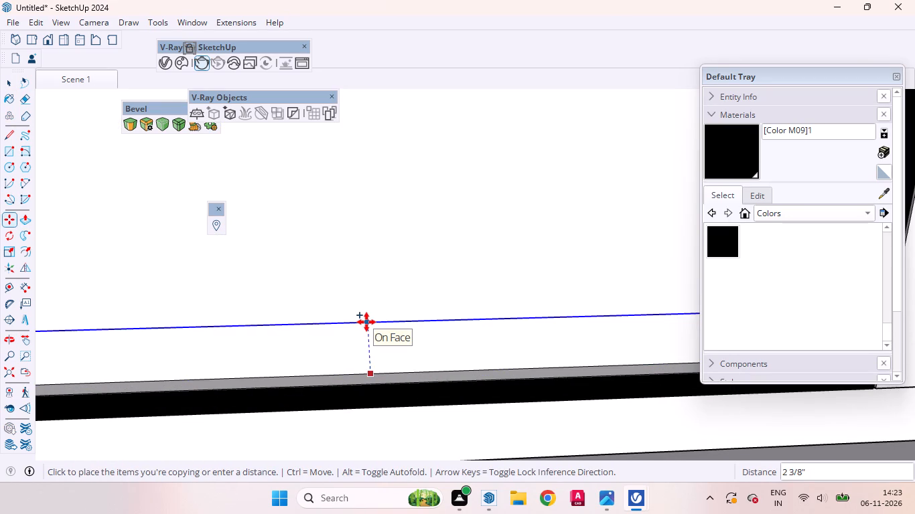
key(Up)
text(3mm)
text(mm)
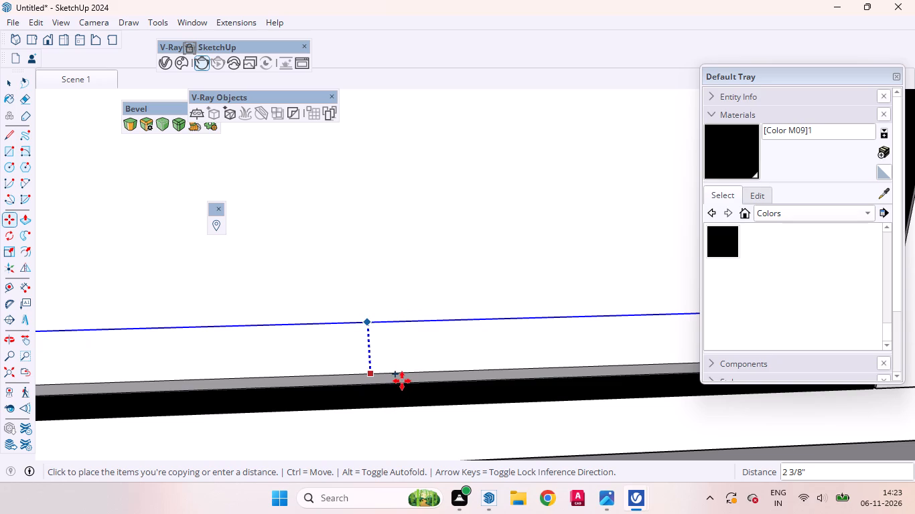
key(space)
key(space)
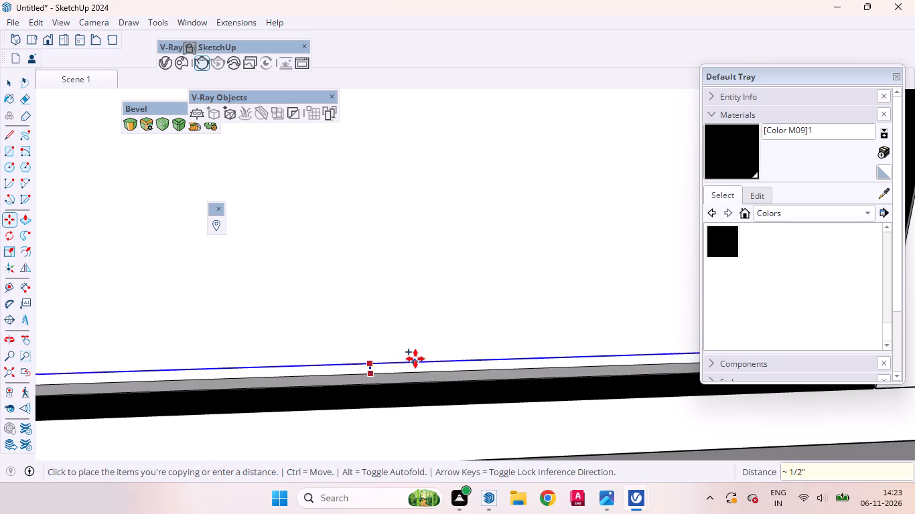
text(3mm)
key(Return)
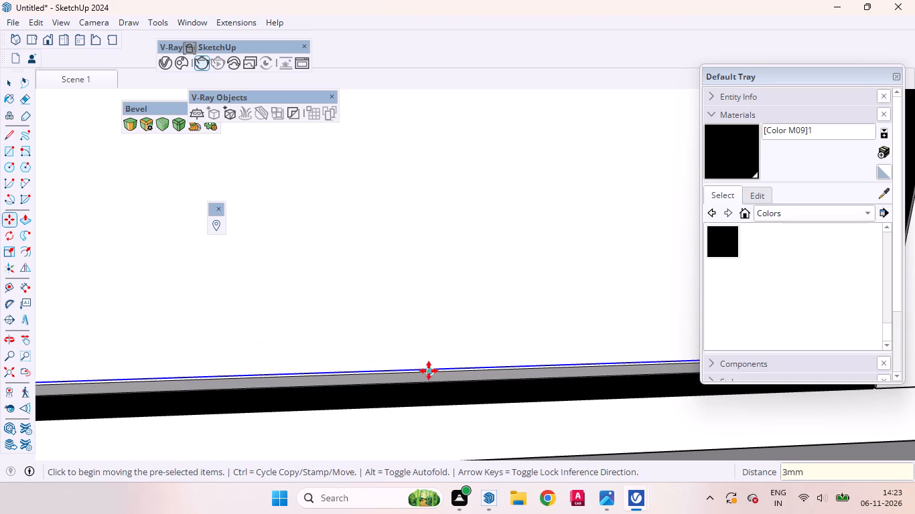
key(space)
Push the 3 mm strip along the front panel's bottom edge inward, repeating the last Push/Pull distance.
scroll(430, 371, up, 20)
scroll(430, 371, up, 8)
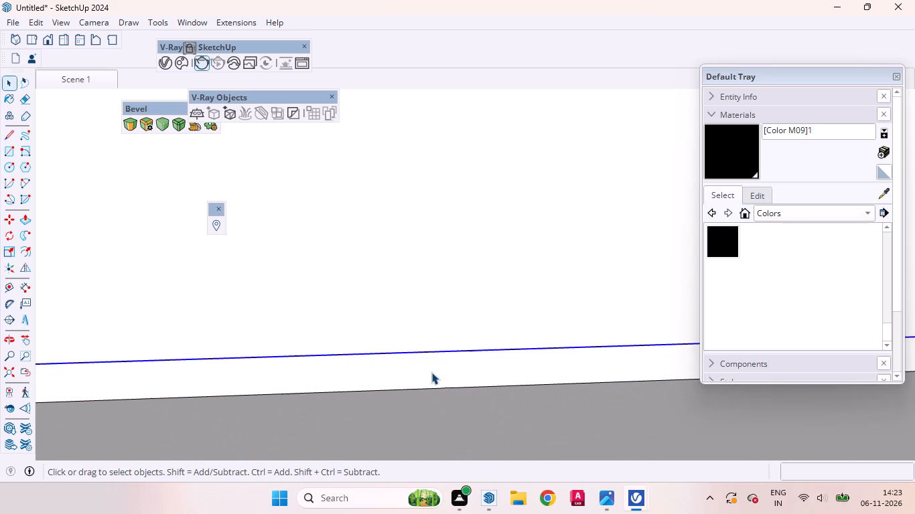
click(433, 375)
key(p)
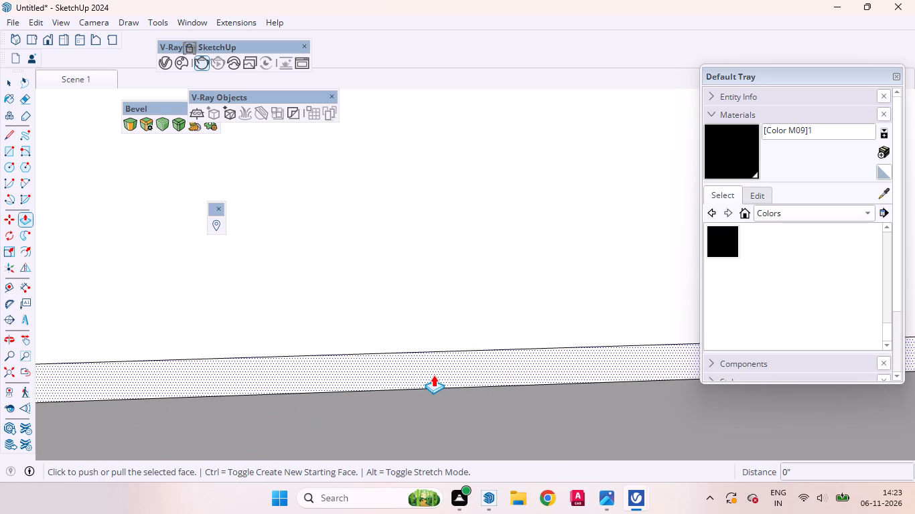
double_click(433, 375)
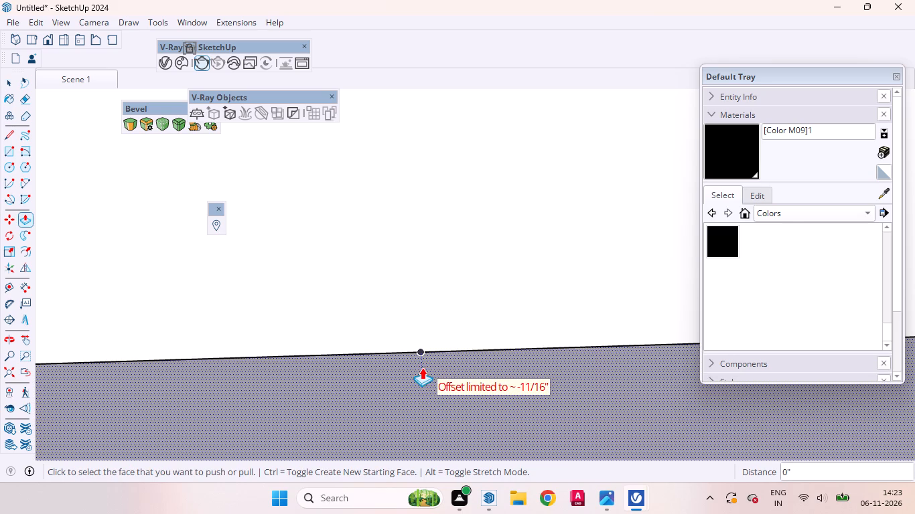
key(space)
Examine the grooves around the front panel, including the upper-left corner where the side strip meets the shelf edge.
scroll(413, 264, down, 20)
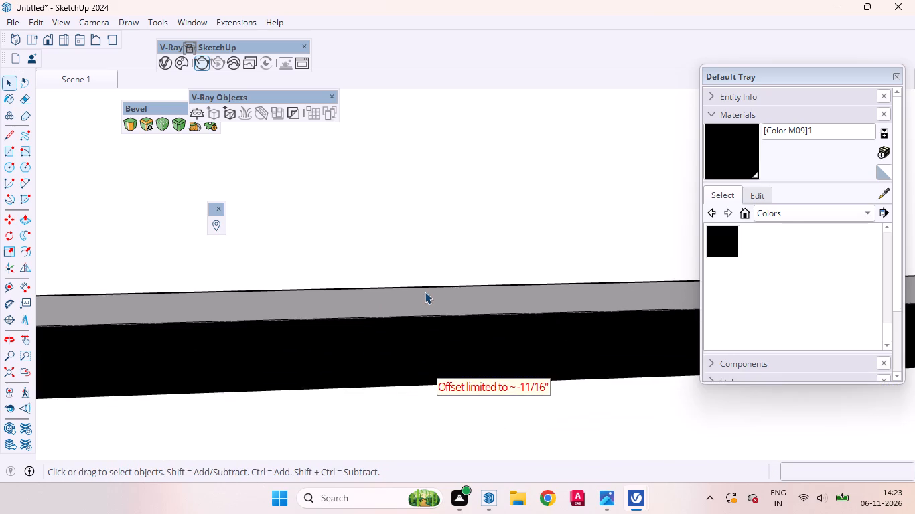
scroll(359, 302, up, 20)
scroll(359, 302, up, 8)
middle_drag(436, 254, 415, 244)
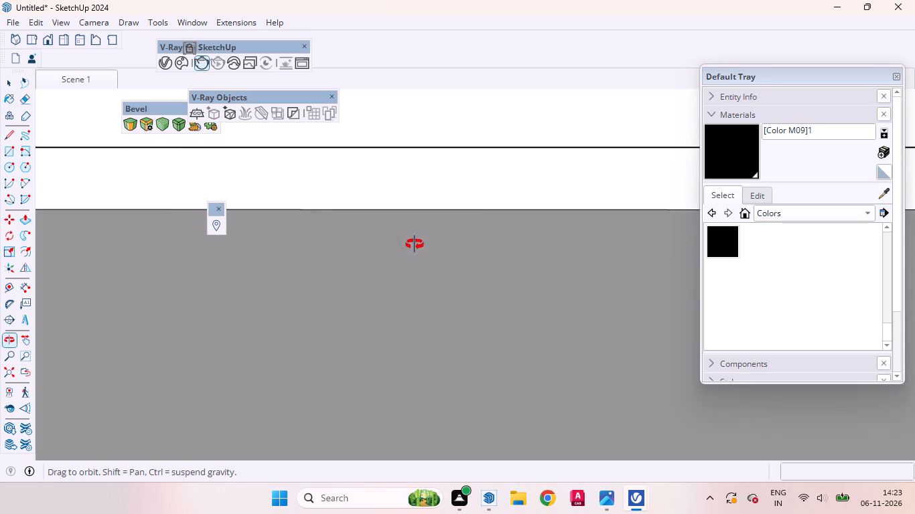
middle_drag(415, 244, 268, 258)
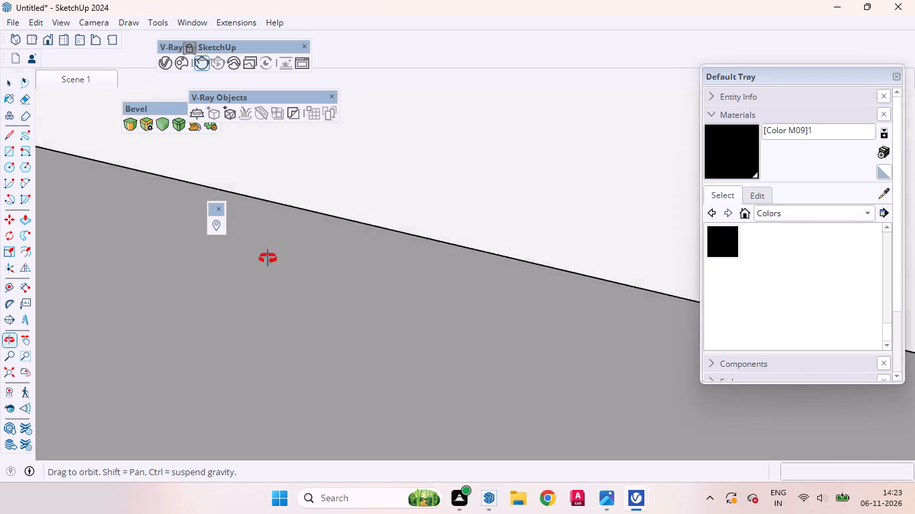
middle_drag(268, 258, 293, 258)
scroll(344, 241, down, 20)
scroll(424, 235, up, 1)
scroll(424, 235, down, 13)
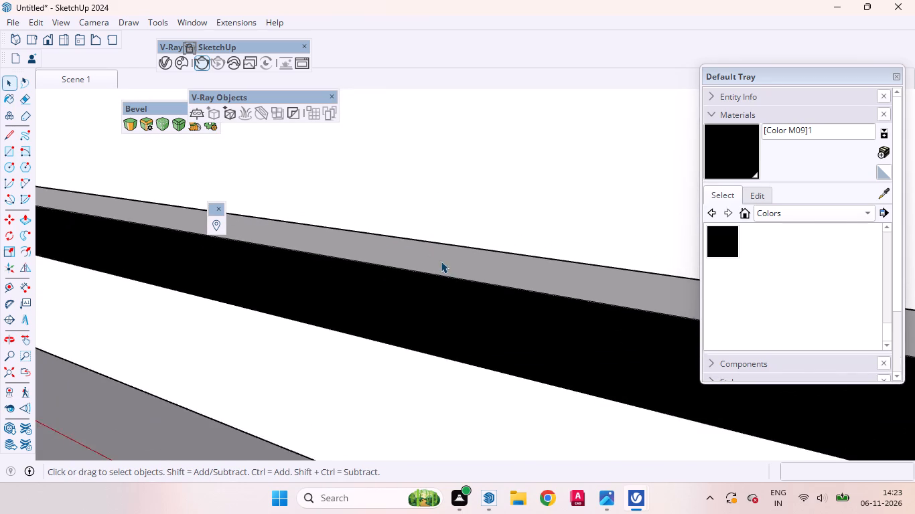
scroll(441, 261, down, 20)
scroll(441, 261, down, 3)
middle_drag(376, 258, 434, 232)
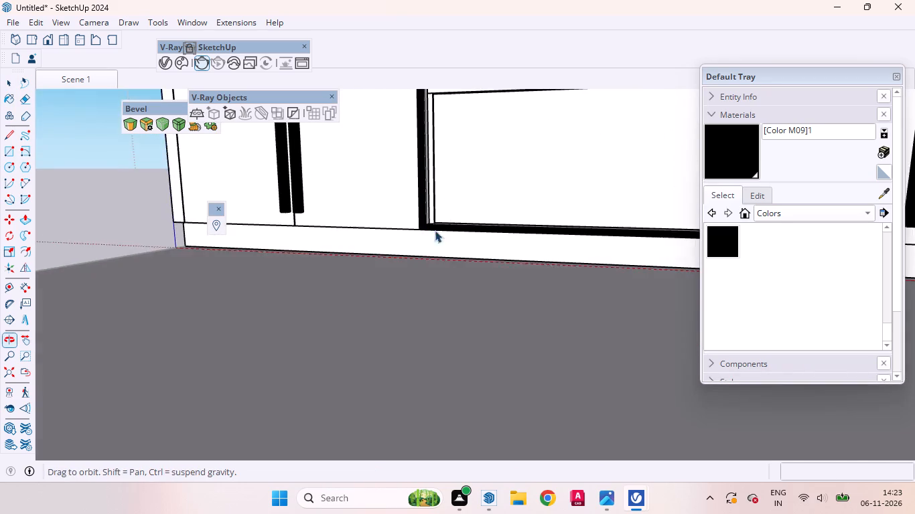
scroll(445, 211, up, 15)
middle_drag(414, 252, 500, 226)
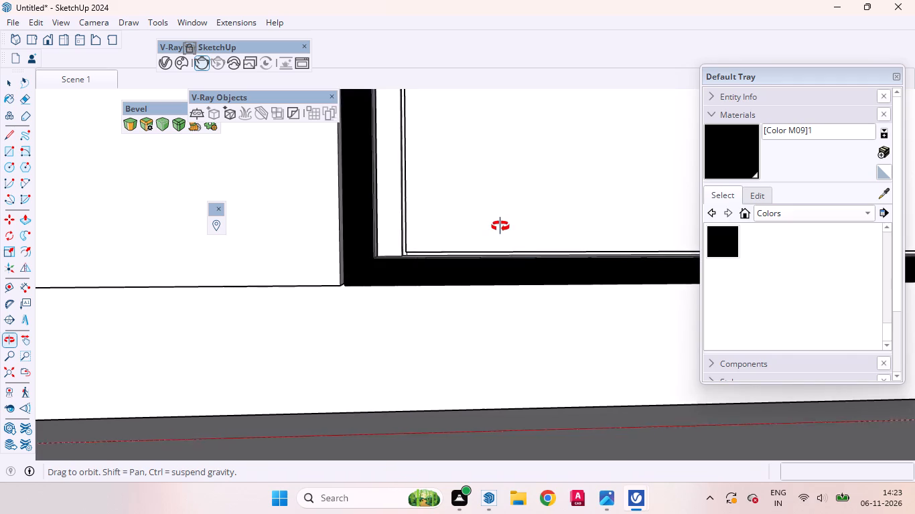
middle_drag(500, 226, 469, 263)
scroll(465, 268, up, 1)
scroll(433, 282, down, 20)
scroll(433, 282, down, 6)
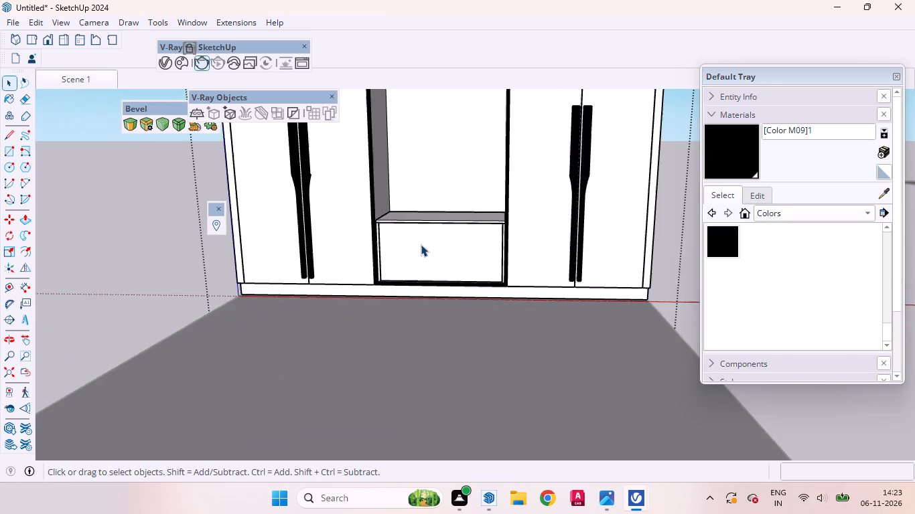
scroll(381, 220, up, 20)
scroll(381, 220, up, 7)
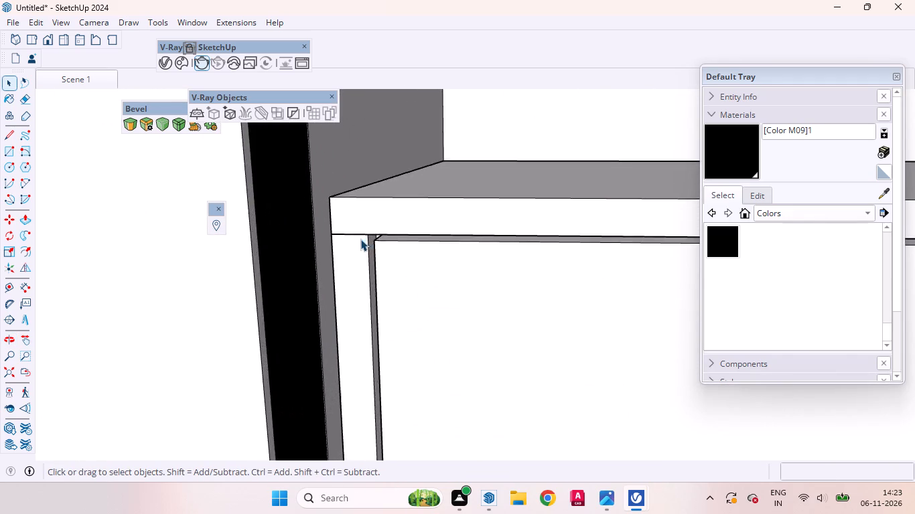
scroll(360, 239, up, 11)
click(350, 234)
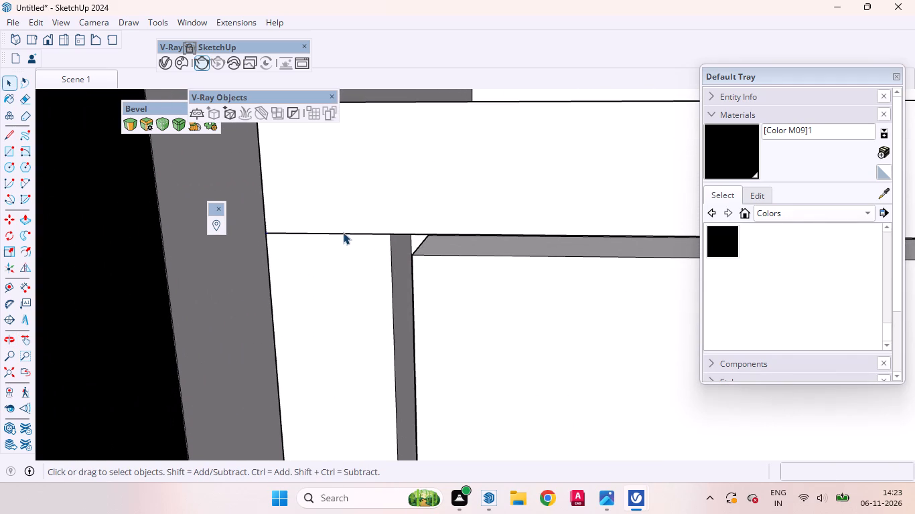
scroll(343, 232, up, 4)
scroll(343, 232, down, 1)
scroll(343, 232, up, 4)
click(340, 235)
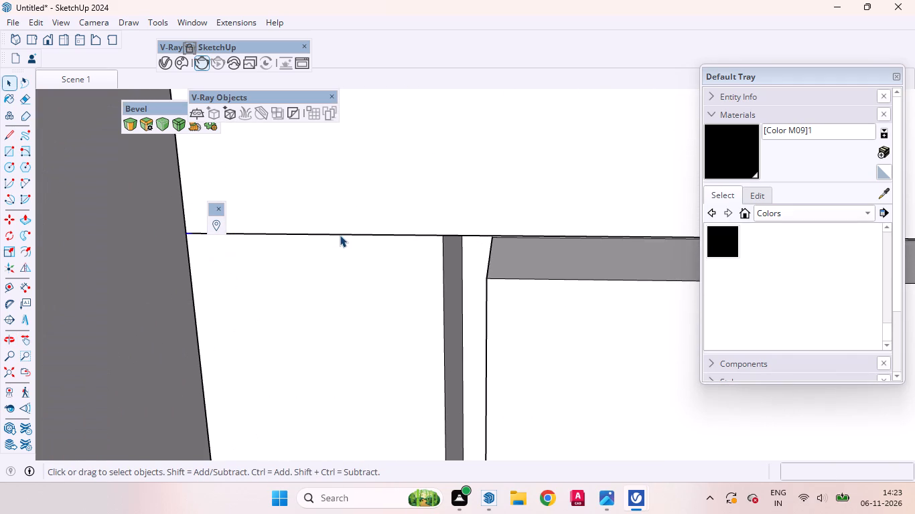
scroll(340, 237, down, 15)
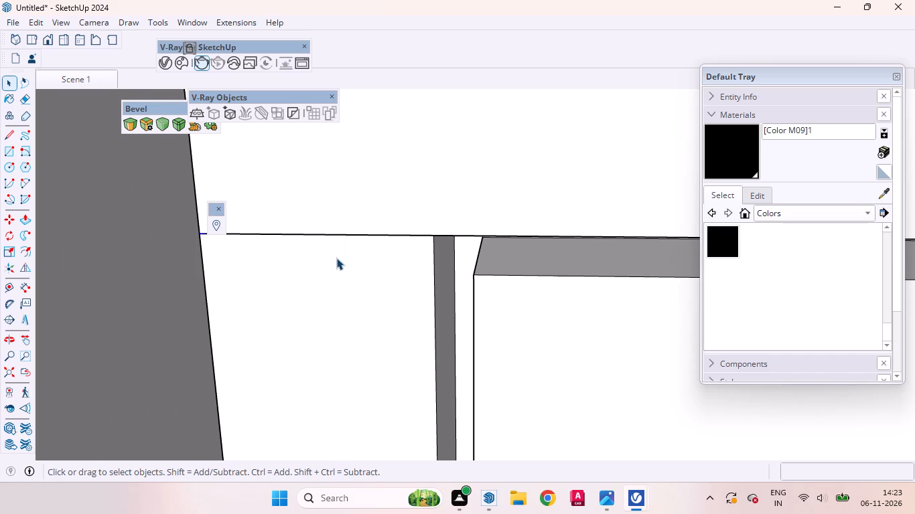
scroll(336, 258, down, 20)
scroll(336, 258, down, 14)
scroll(284, 272, down, 20)
scroll(284, 272, down, 10)
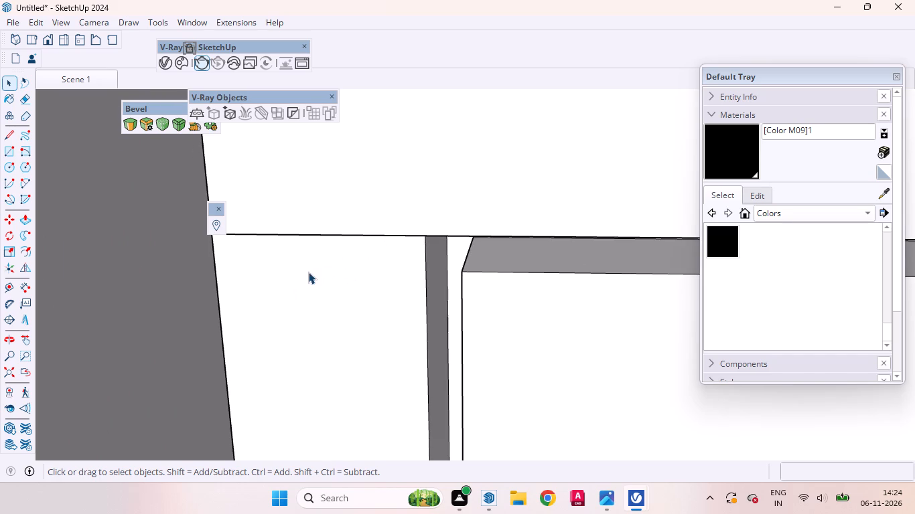
scroll(308, 272, down, 5)
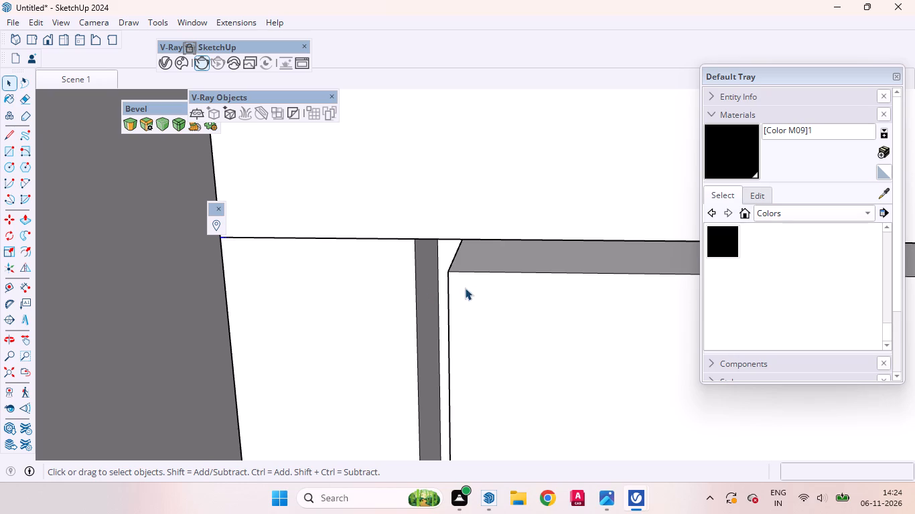
Examine the front panel below the niche shelf and the whole wardrobe front from several angles.
scroll(465, 288, down, 14)
scroll(428, 250, down, 11)
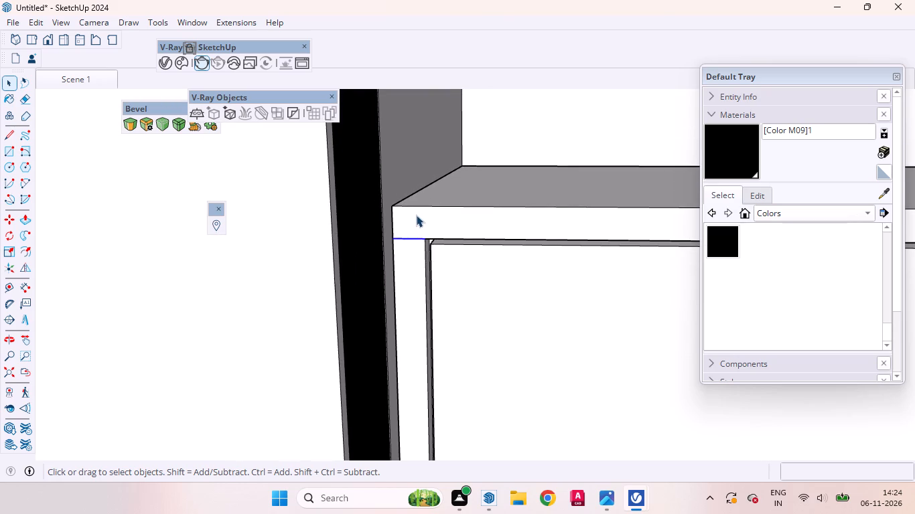
scroll(416, 215, down, 14)
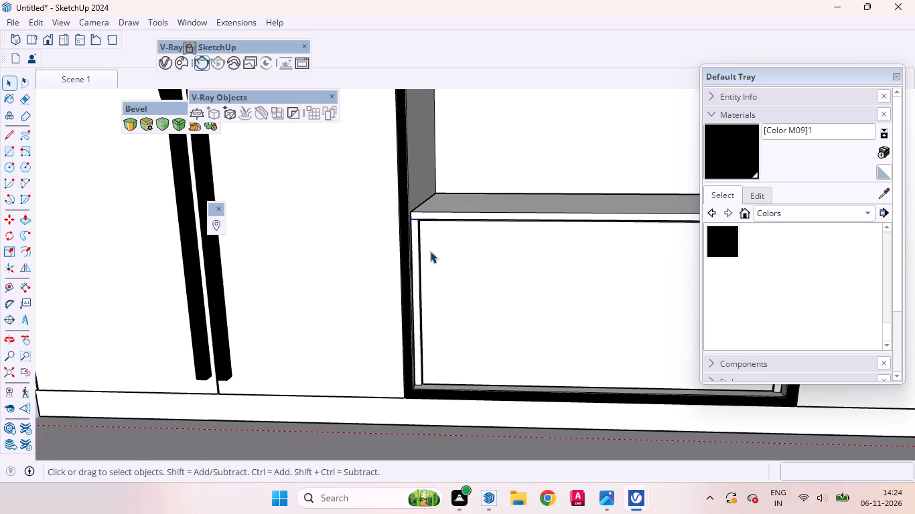
scroll(430, 251, down, 2)
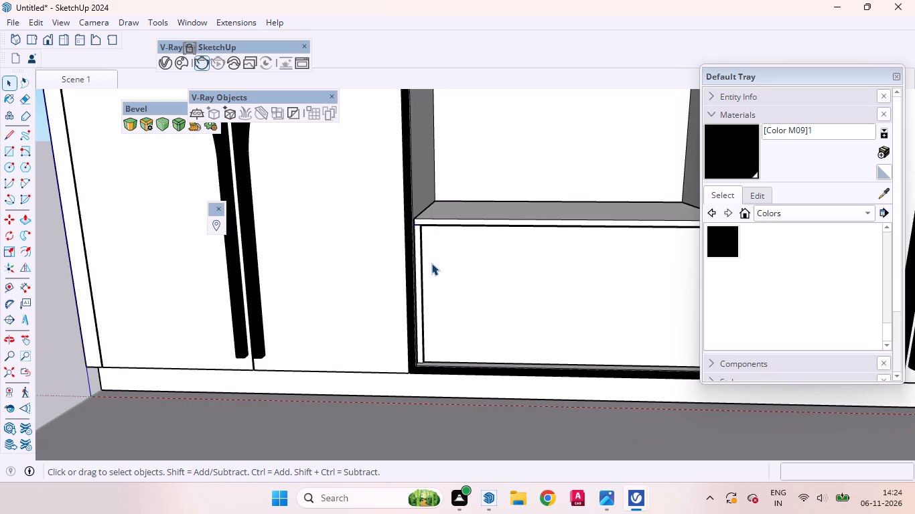
middle_drag(431, 263, 437, 220)
scroll(413, 301, down, 7)
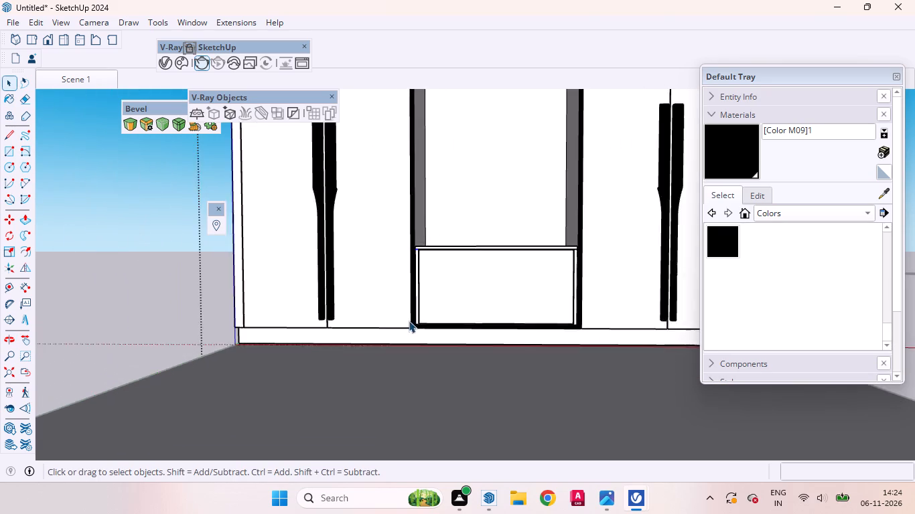
scroll(409, 321, down, 4)
middle_drag(414, 309, 432, 276)
middle_click(432, 276)
scroll(435, 329, down, 3)
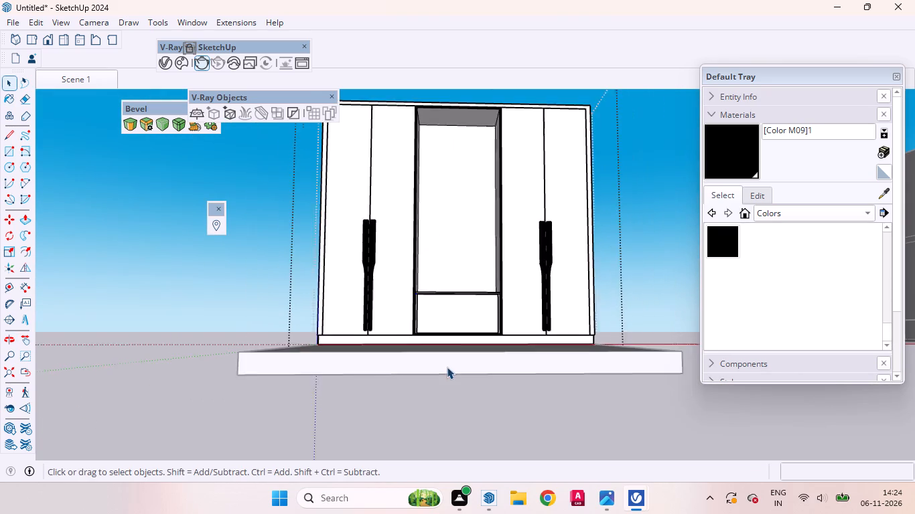
scroll(447, 367, down, 5)
scroll(438, 250, up, 10)
scroll(424, 282, down, 3)
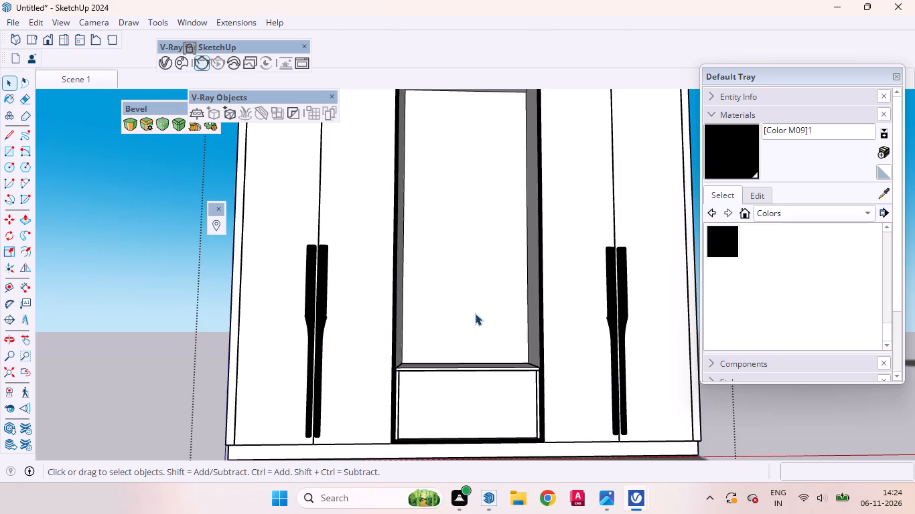
middle_drag(475, 320, 442, 333)
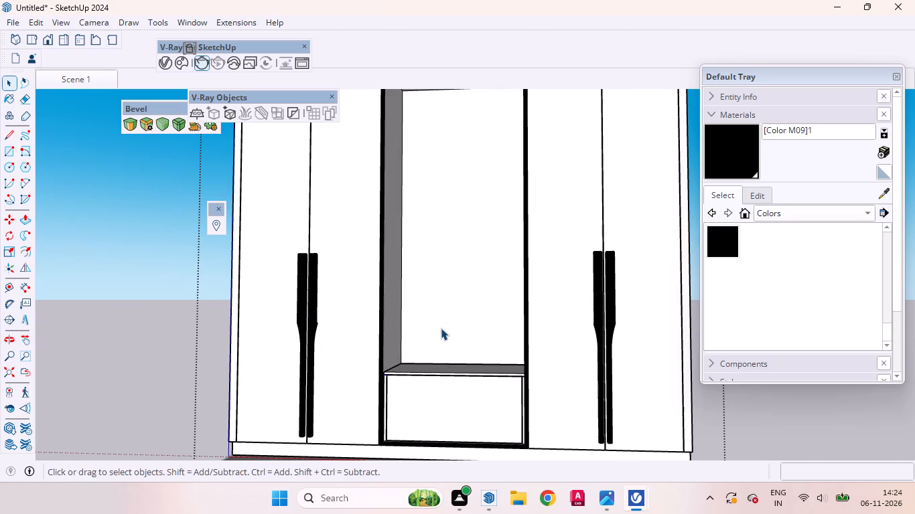
scroll(439, 309, up, 4)
scroll(424, 326, down, 6)
scroll(424, 298, up, 1)
scroll(424, 298, down, 3)
middle_drag(448, 361, 458, 348)
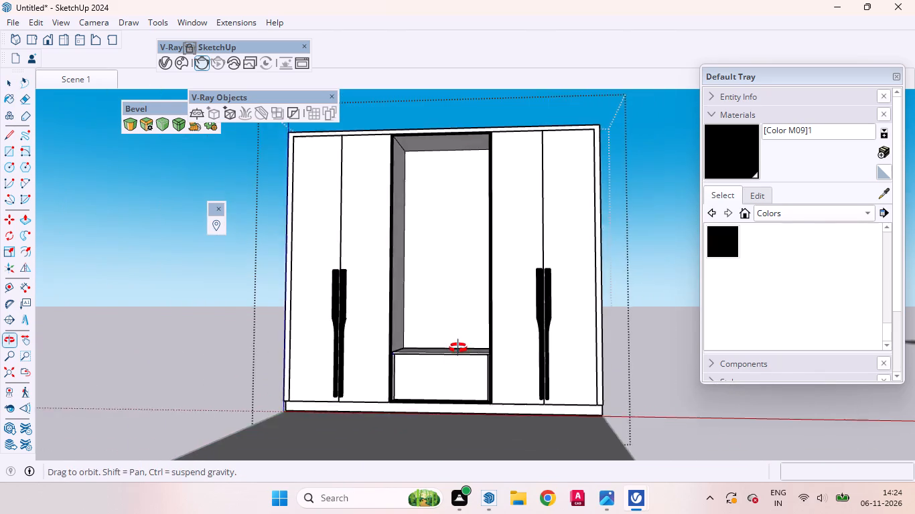
middle_drag(458, 348, 490, 322)
Draw a vertical line about 1' 5" long from the midpoint of the front panel's top edge to its bottom edge, splitting it in two.
scroll(468, 349, up, 3)
scroll(468, 349, down, 1)
scroll(468, 349, up, 12)
middle_drag(425, 363, 419, 380)
scroll(419, 380, up, 1)
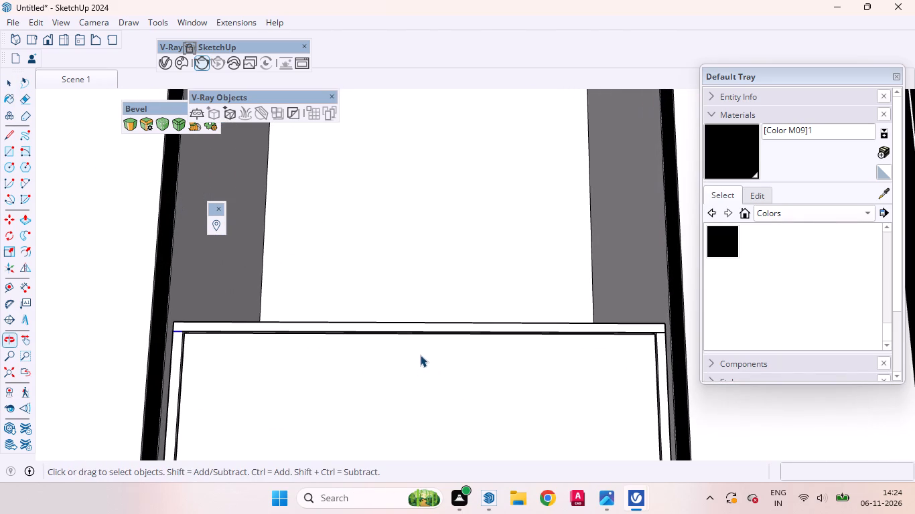
click(407, 375)
scroll(412, 265, down, 2)
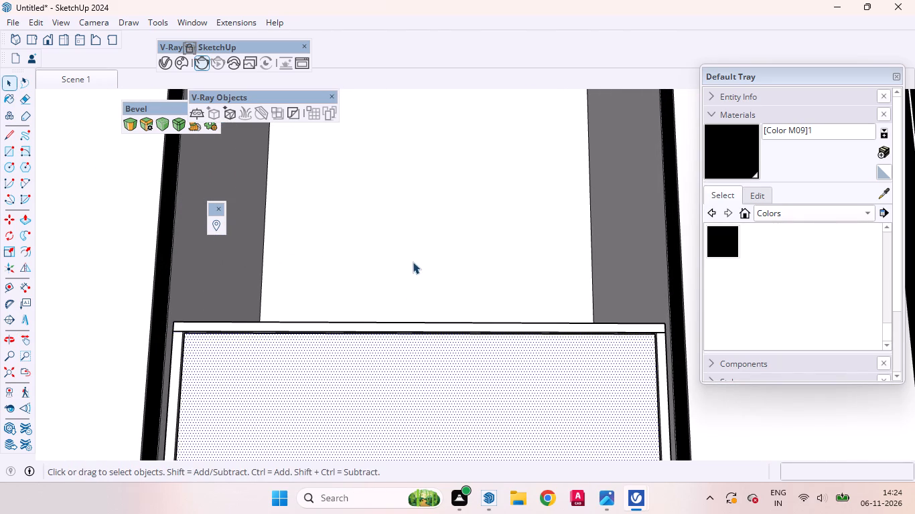
scroll(413, 262, down, 6)
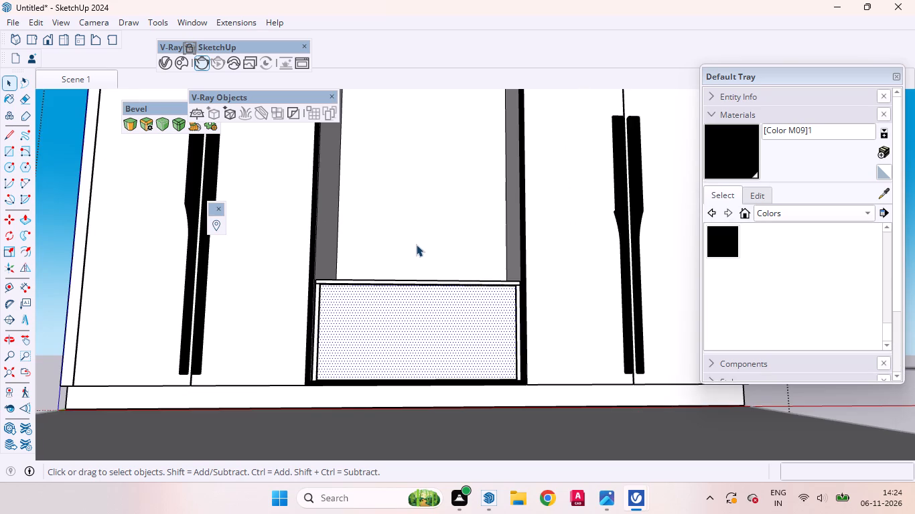
key(l)
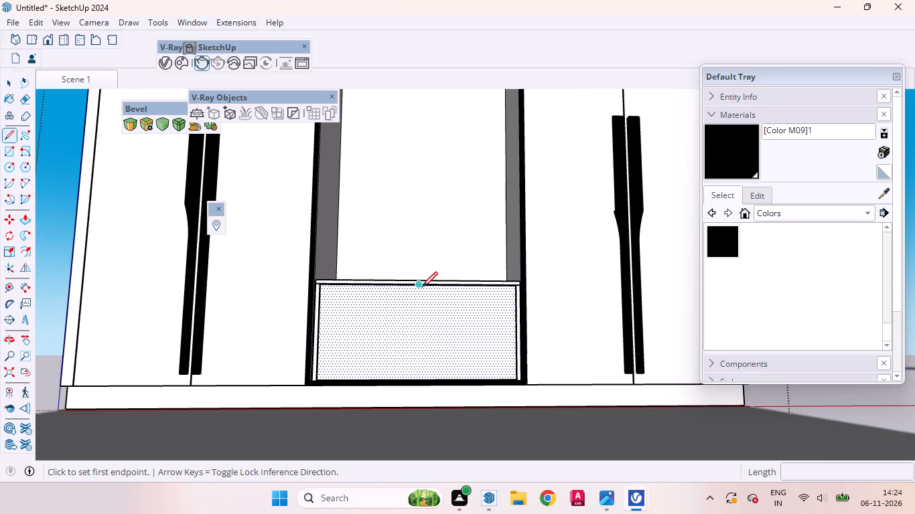
click(418, 286)
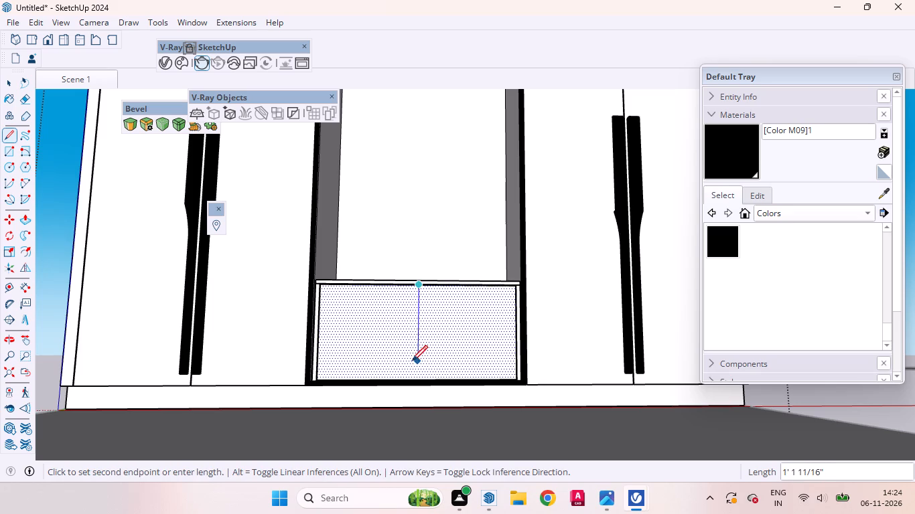
scroll(415, 361, up, 9)
middle_drag(422, 379, 422, 428)
scroll(420, 398, up, 4)
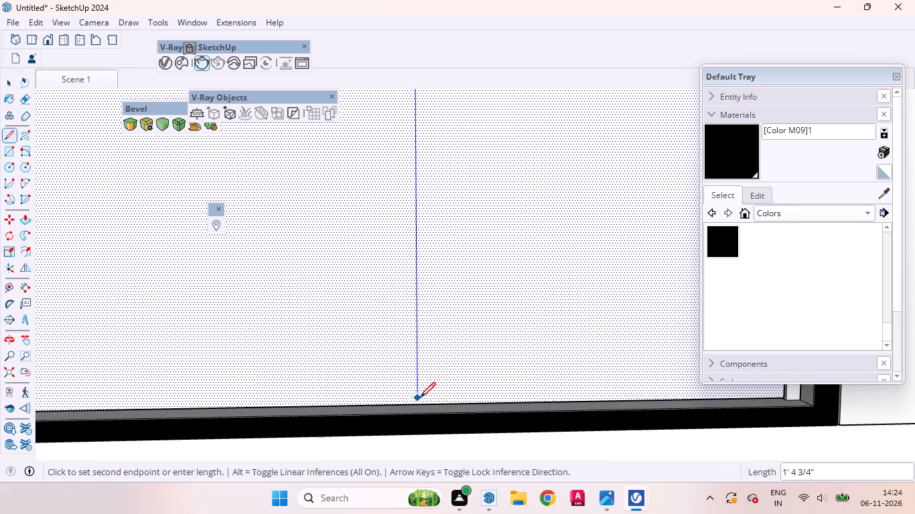
click(421, 402)
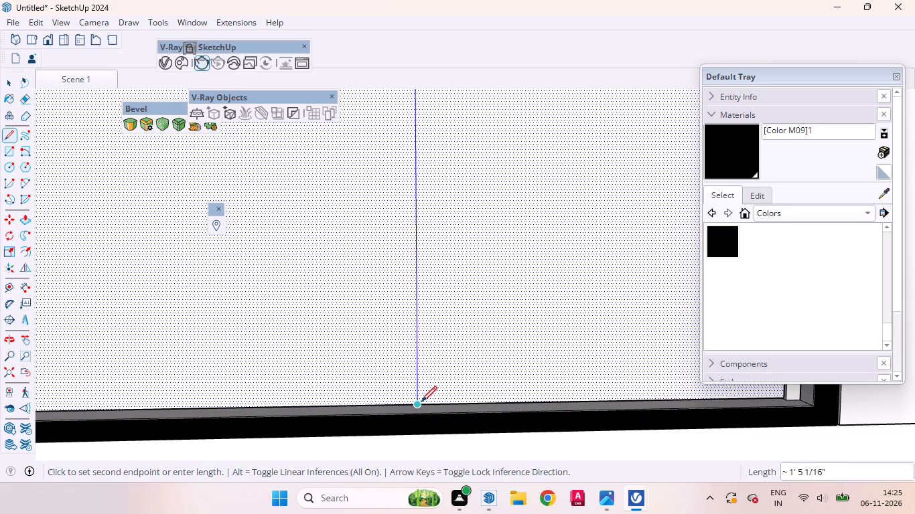
key(space)
scroll(478, 270, down, 9)
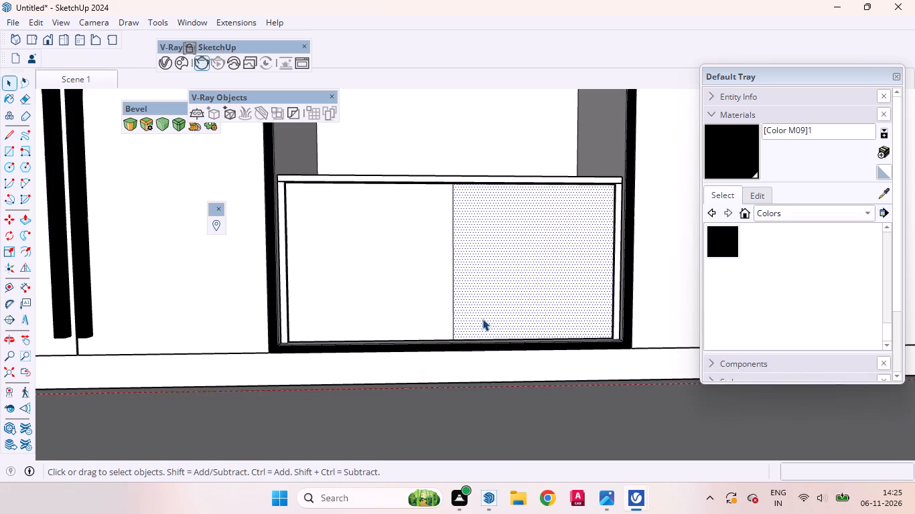
Place vertical guides 3 inches to either side of the front panel's centre line.
scroll(430, 207, up, 13)
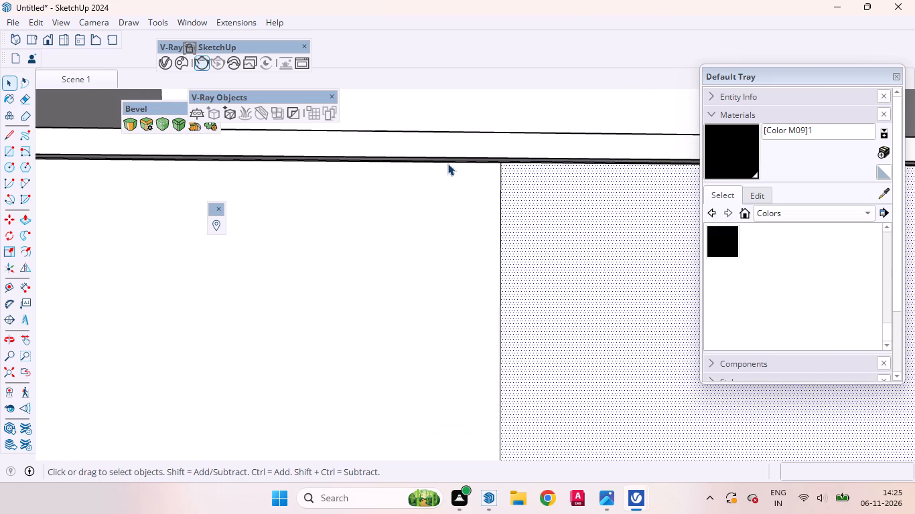
scroll(447, 163, up, 4)
key(t)
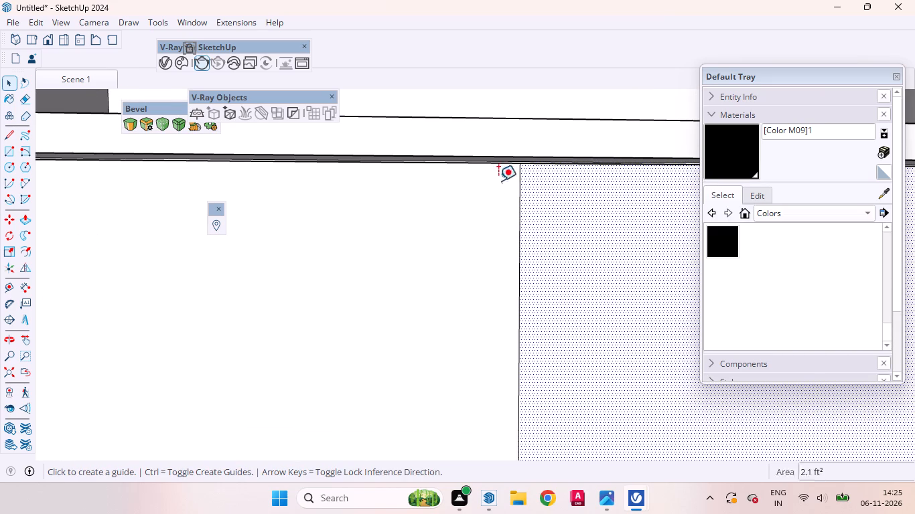
click(523, 207)
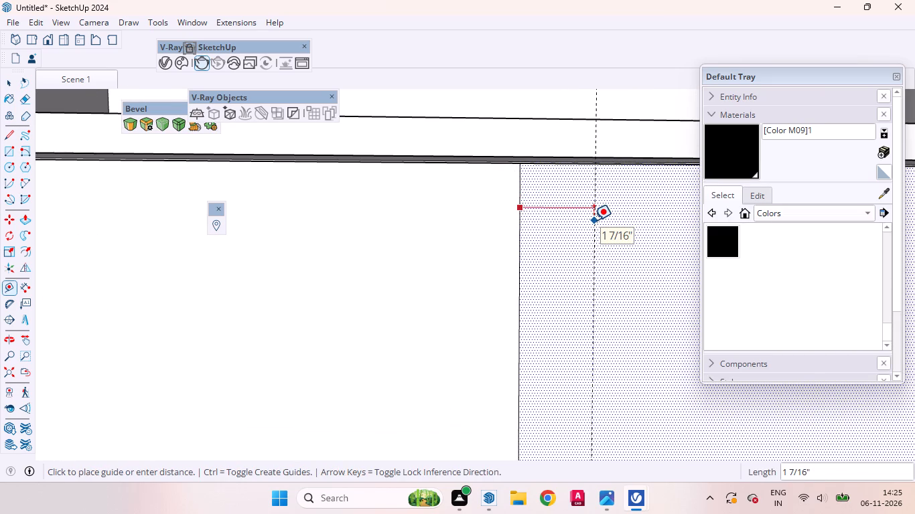
key(3)
key(Return)
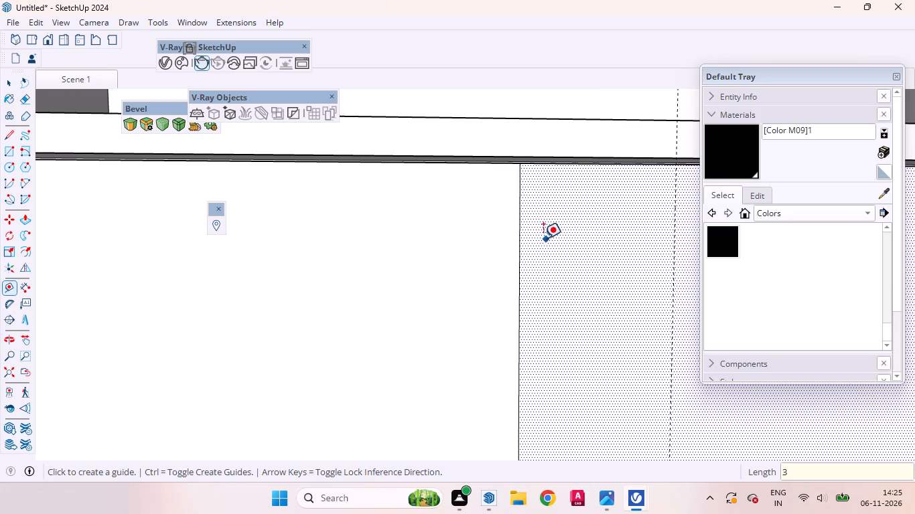
click(521, 233)
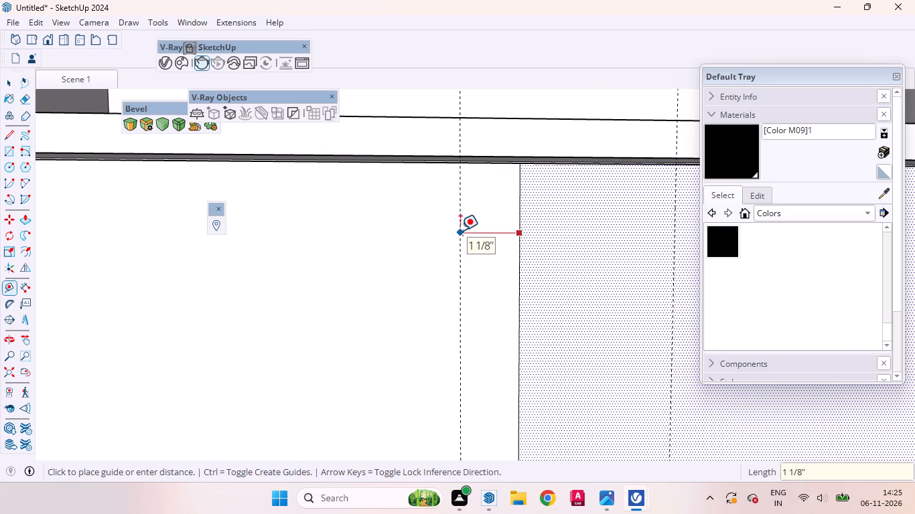
key(3)
key(Return)
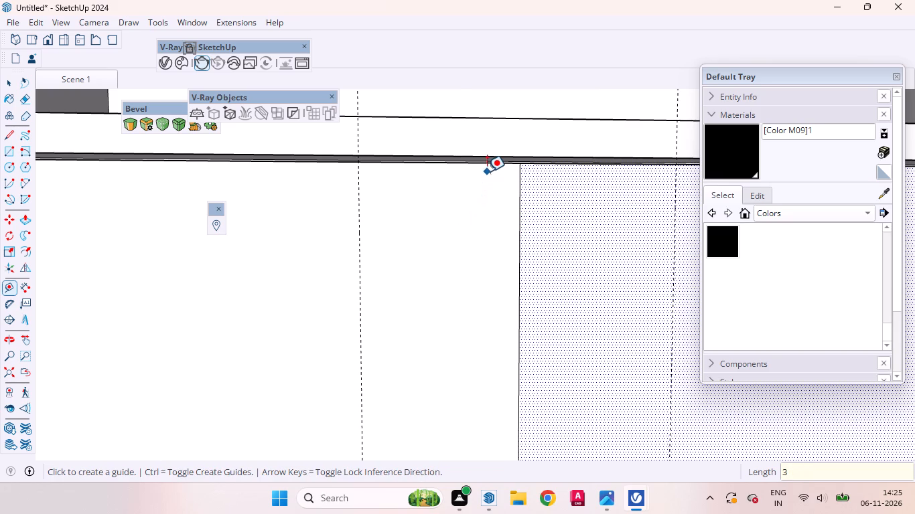
Place horizontal guides 6 inches and 3 inches below the front panel's top edge.
click(478, 167)
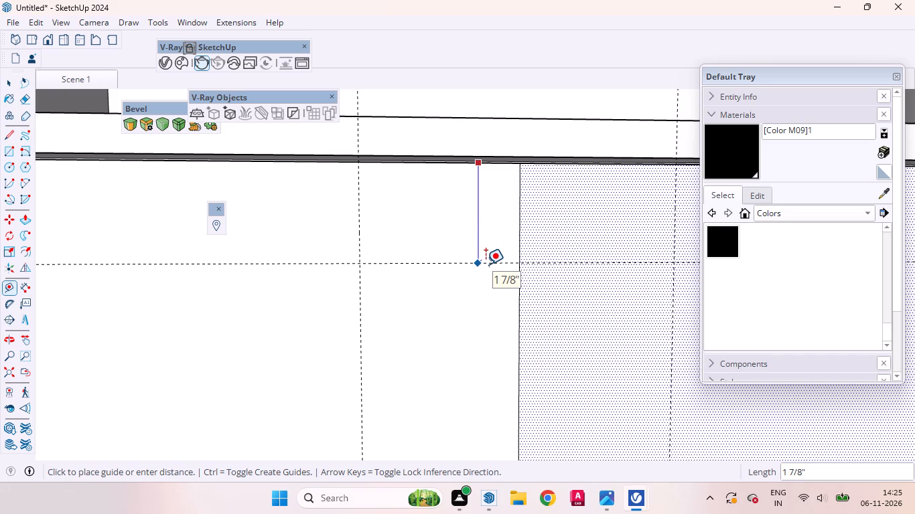
key(6)
key(Return)
key(space)
scroll(481, 223, down, 16)
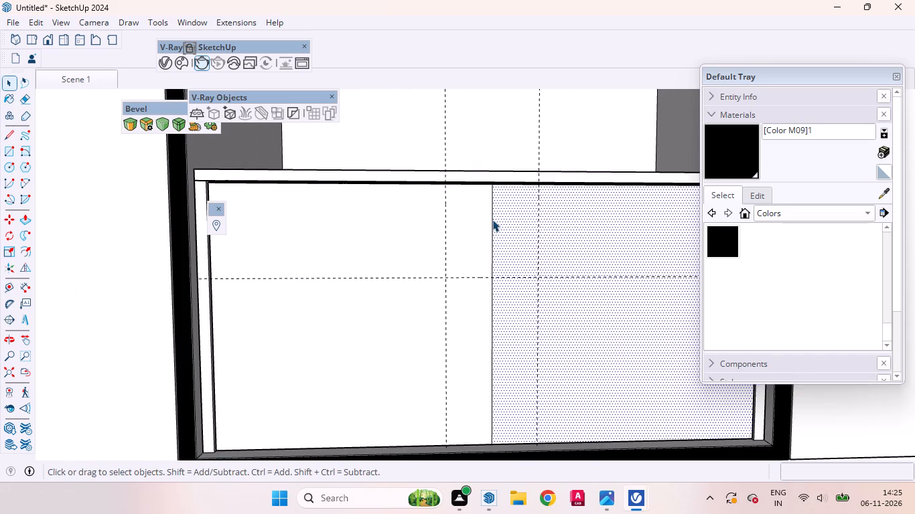
middle_drag(490, 225, 463, 230)
scroll(472, 213, up, 4)
key(t)
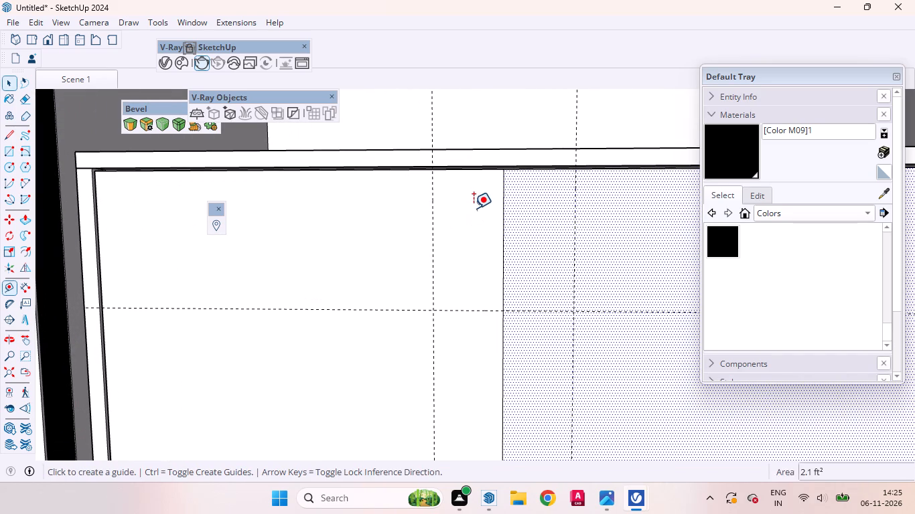
scroll(475, 195, up, 5)
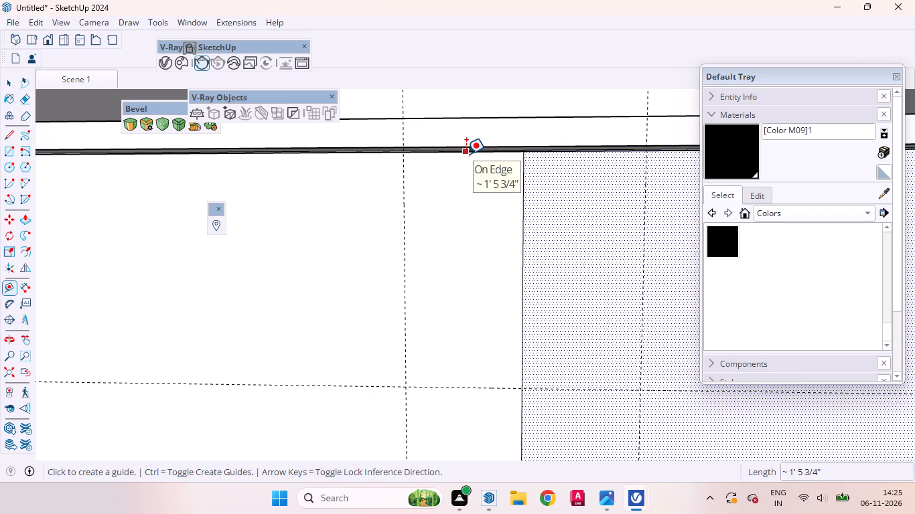
click(466, 154)
key(3)
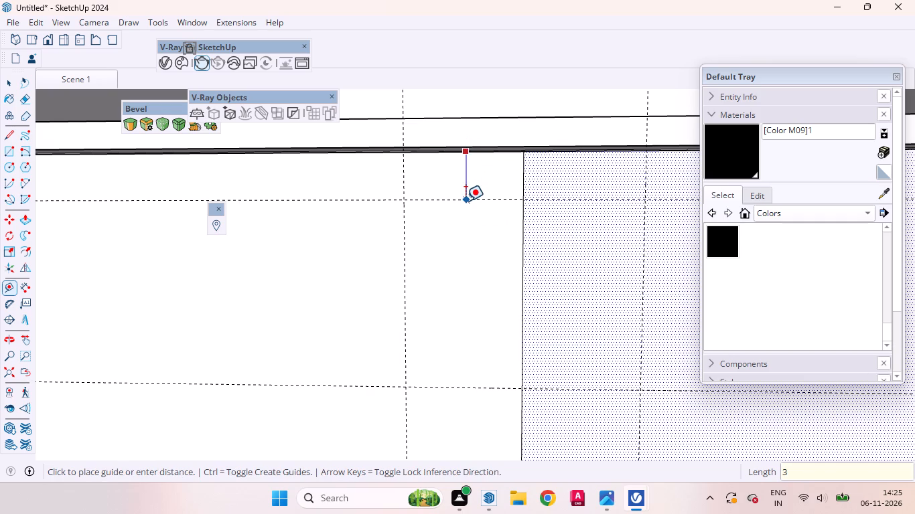
key(Return)
key(space)
scroll(522, 187, down, 9)
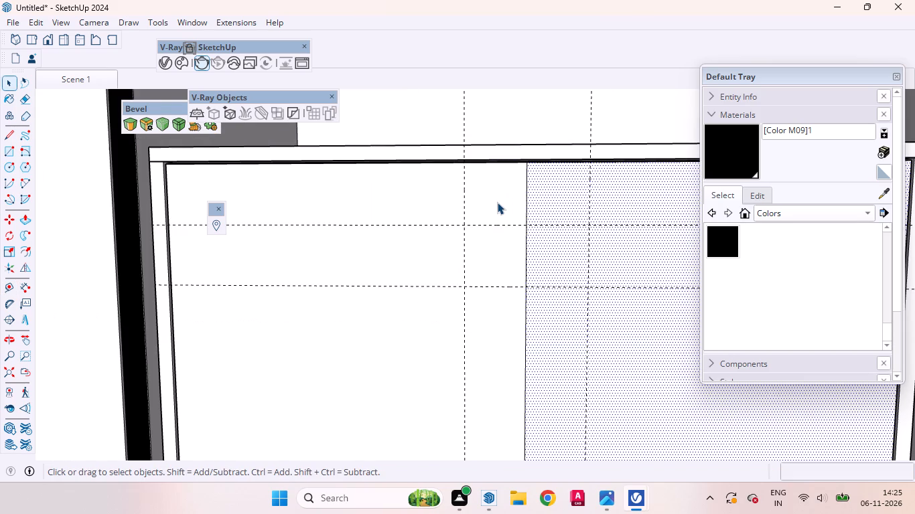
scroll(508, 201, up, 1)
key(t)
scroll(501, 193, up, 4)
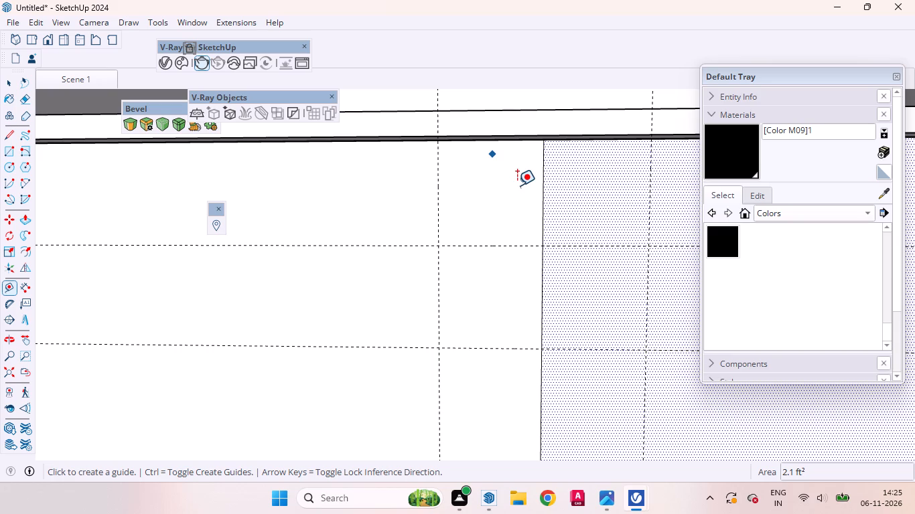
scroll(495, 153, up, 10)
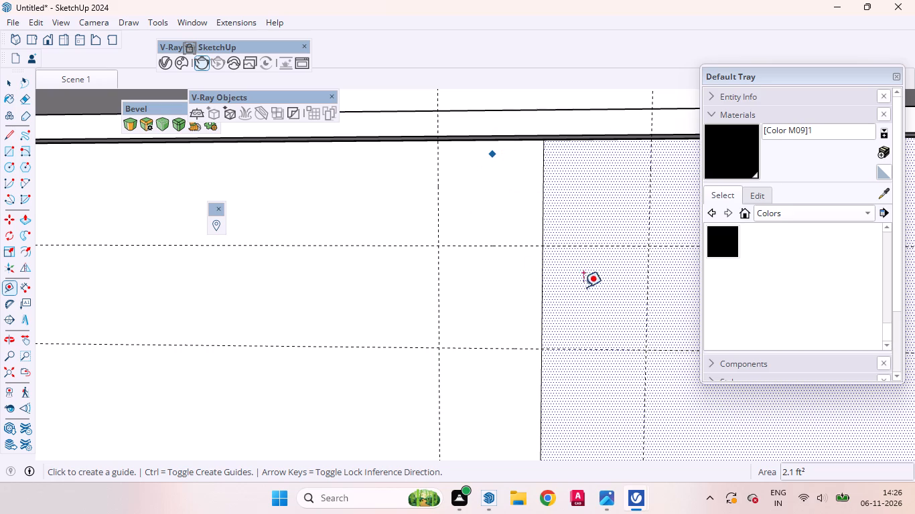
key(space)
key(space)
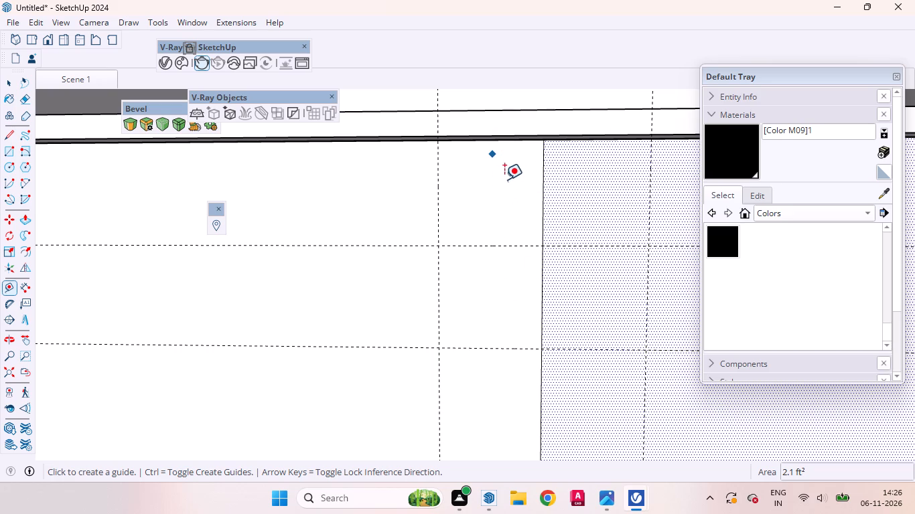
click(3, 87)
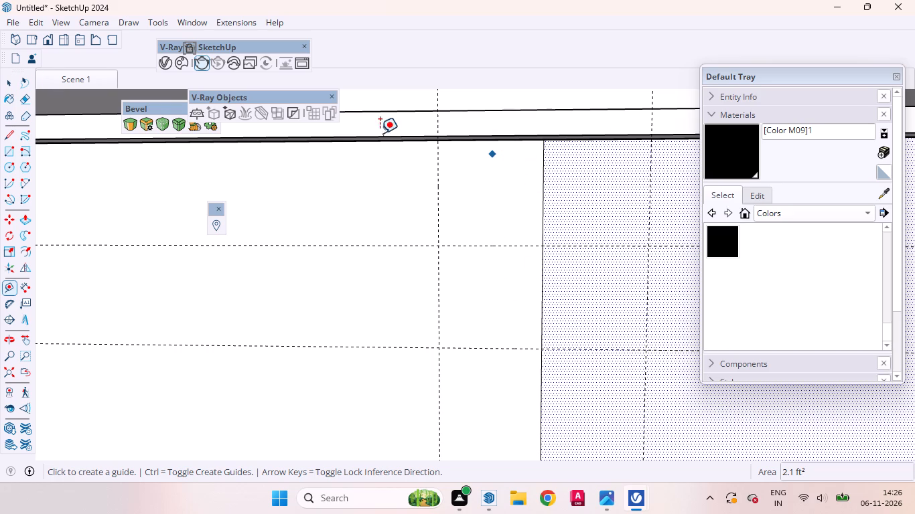
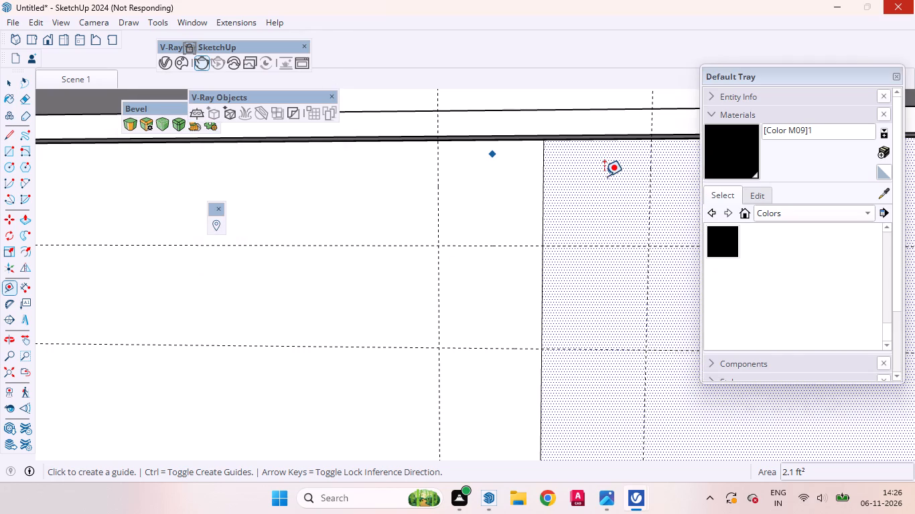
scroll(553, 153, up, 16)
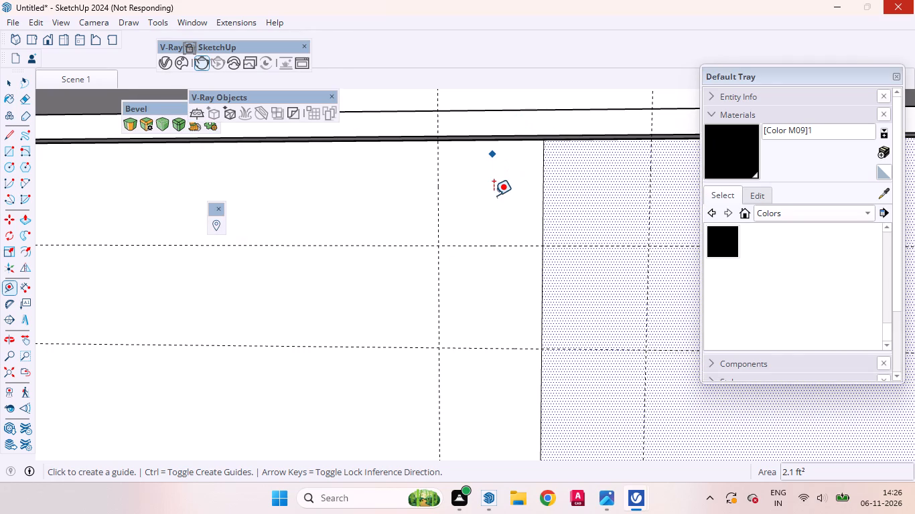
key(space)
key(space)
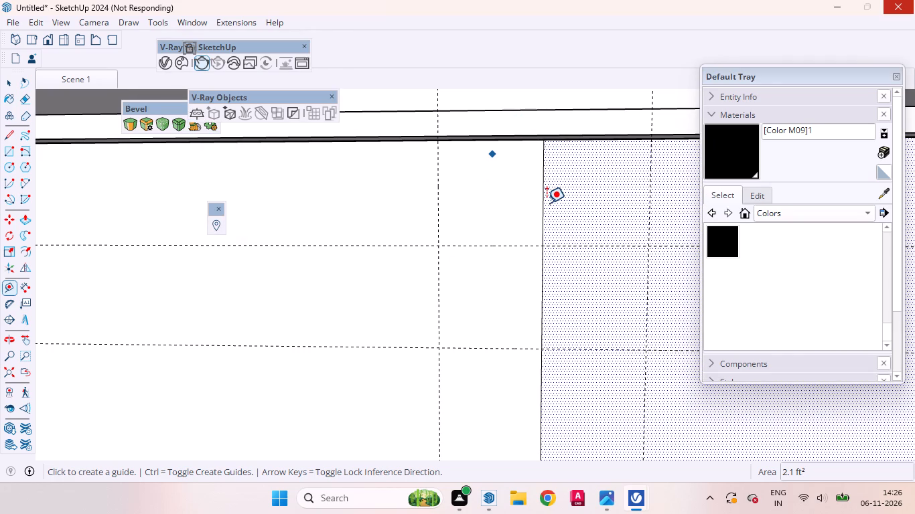
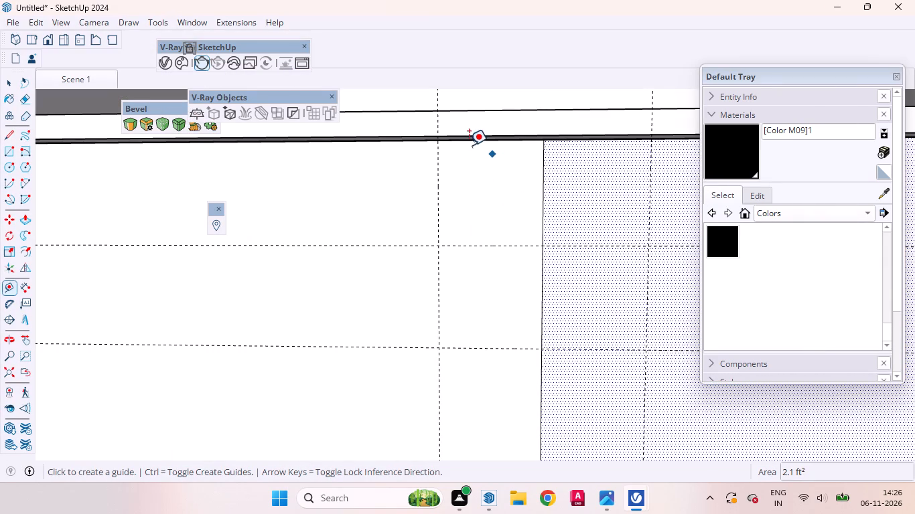
Place a horizontal guide 2" below the top edge of the front panel under the niche shelf.
scroll(469, 145, up, 17)
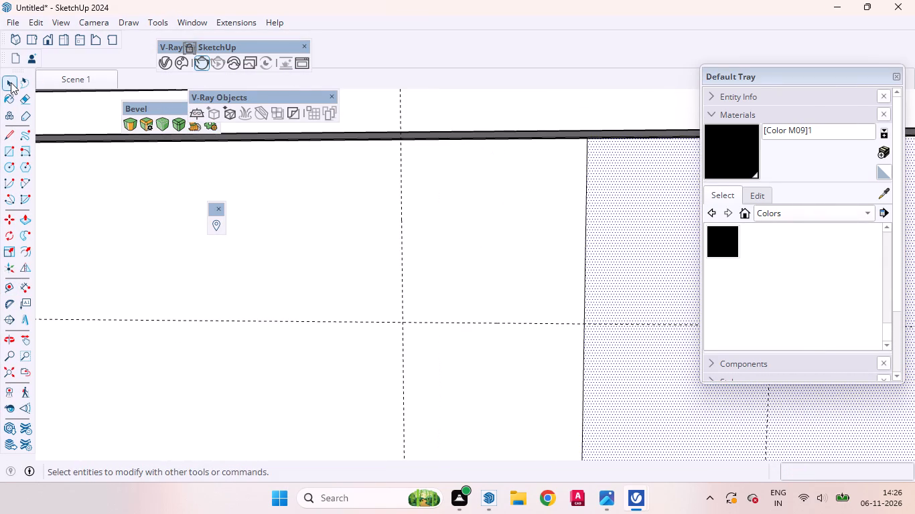
click(11, 82)
scroll(655, 163, up, 8)
scroll(581, 141, down, 1)
scroll(581, 141, up, 5)
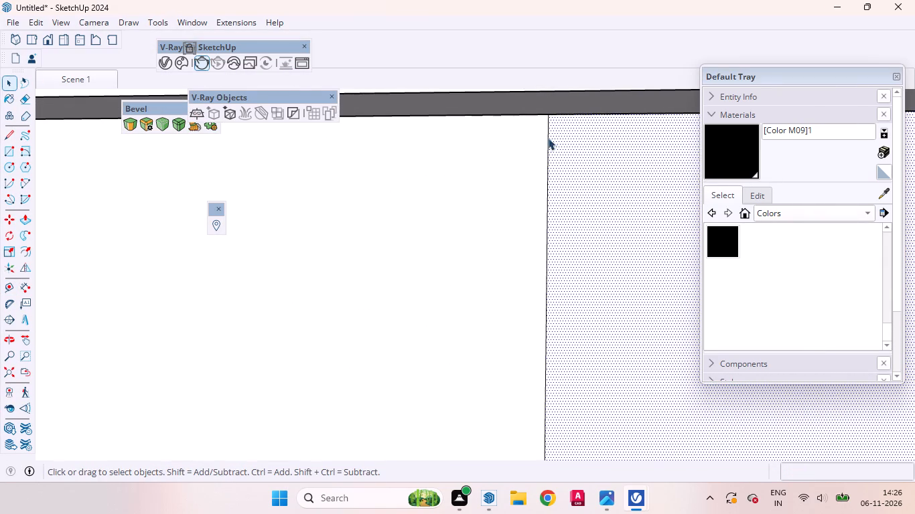
middle_drag(542, 134, 525, 184)
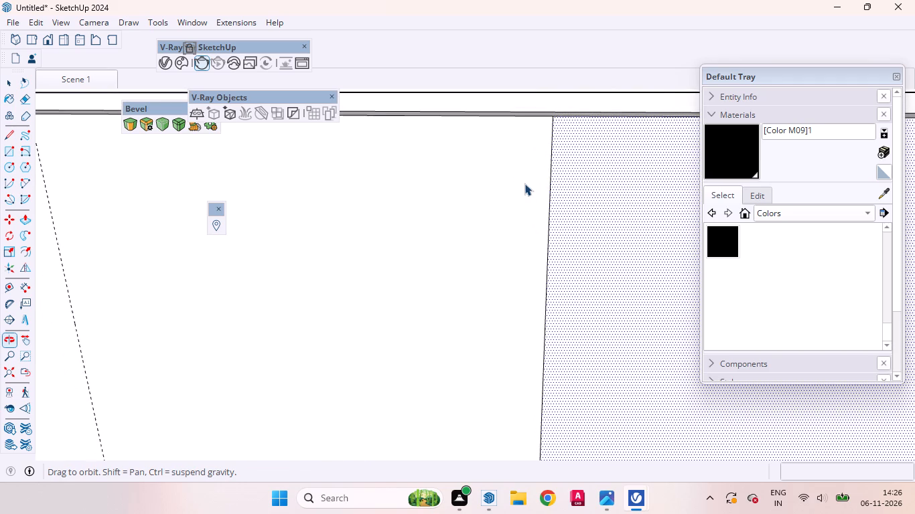
key(t)
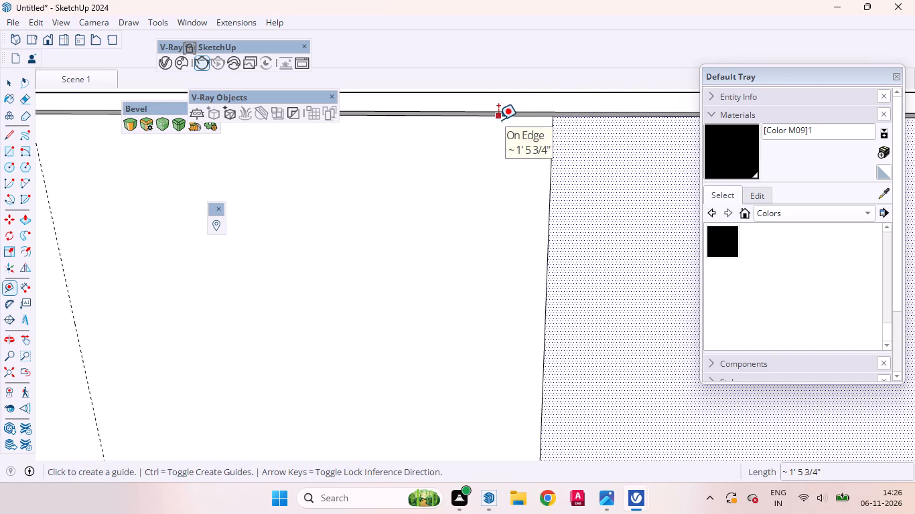
click(498, 120)
scroll(503, 181, down, 14)
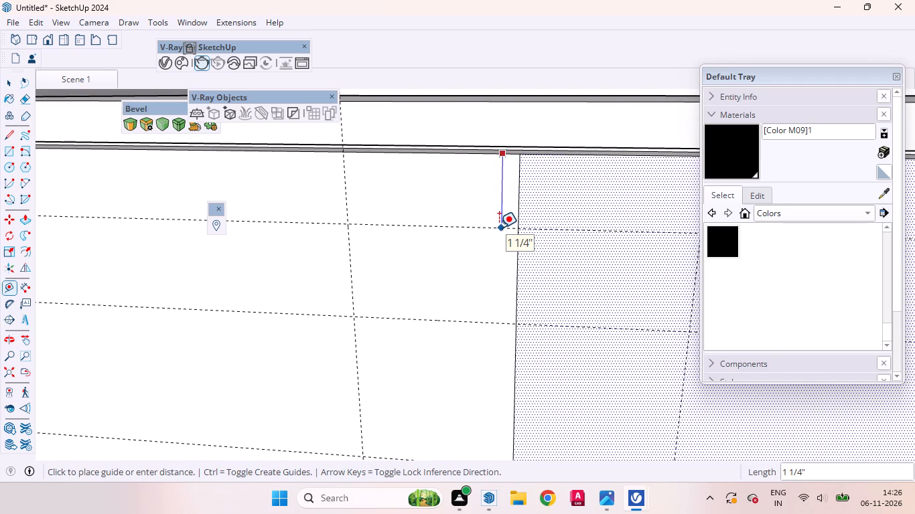
key(2)
key(Return)
Place another horizontal guide 1.6" below the front panel's top edge.
scroll(510, 208, down, 6)
scroll(512, 199, up, 1)
scroll(512, 199, down, 3)
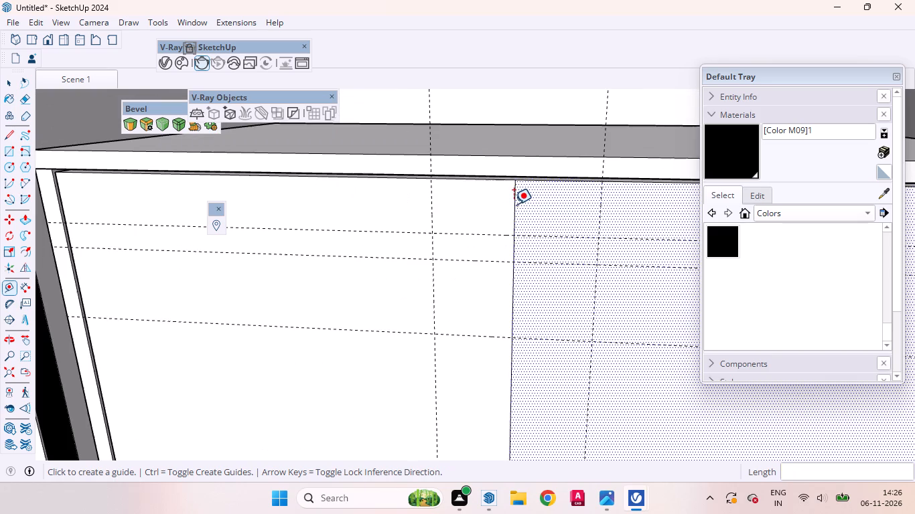
middle_drag(507, 220, 533, 175)
scroll(498, 183, up, 4)
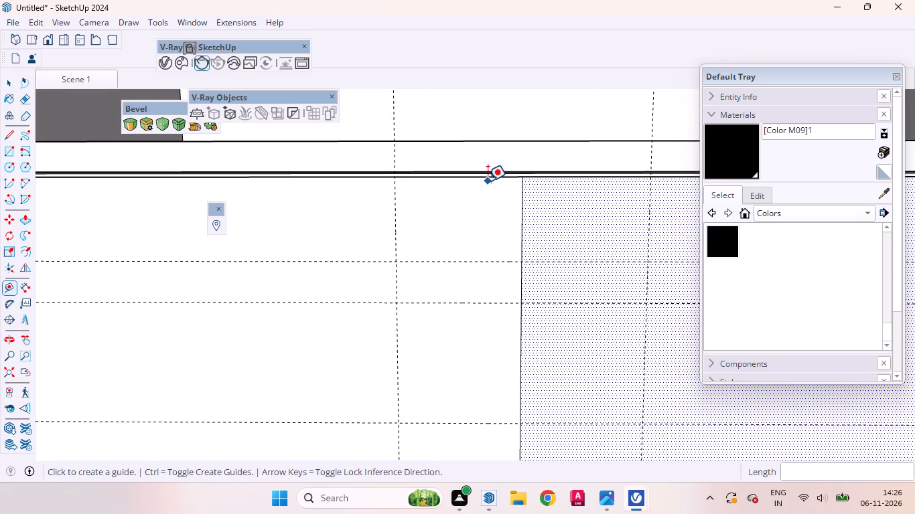
click(487, 176)
text(1.)
key(6)
key(shift+Return)
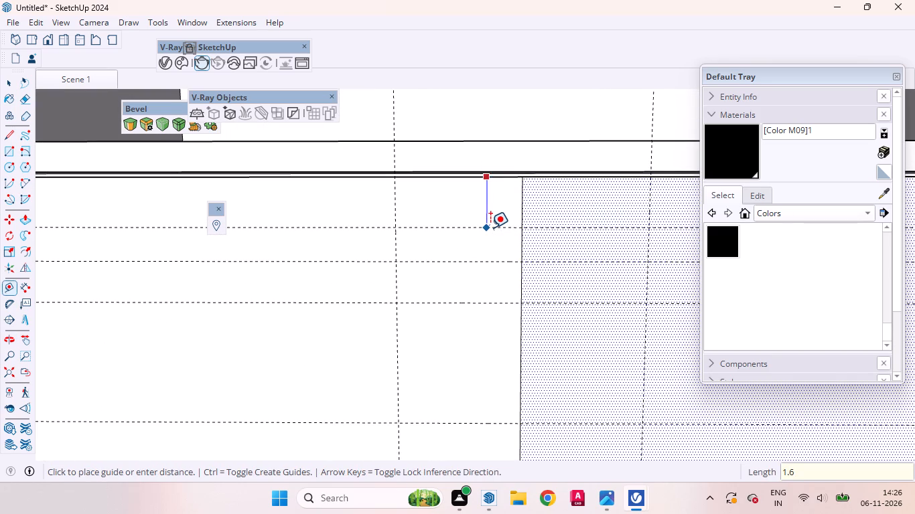
key(Return)
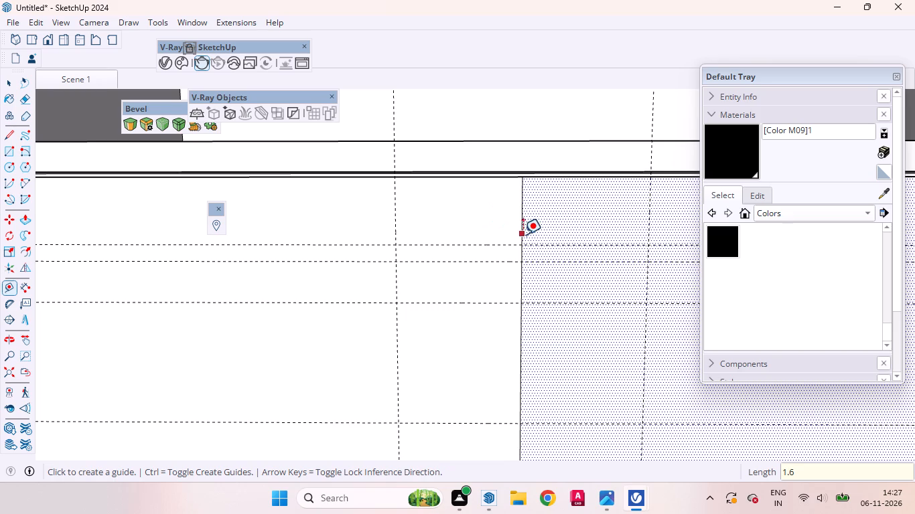
key(space)
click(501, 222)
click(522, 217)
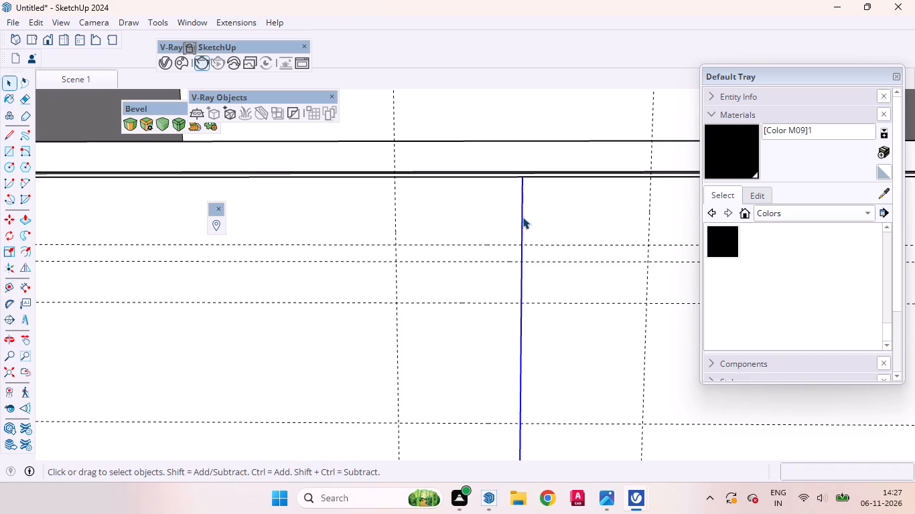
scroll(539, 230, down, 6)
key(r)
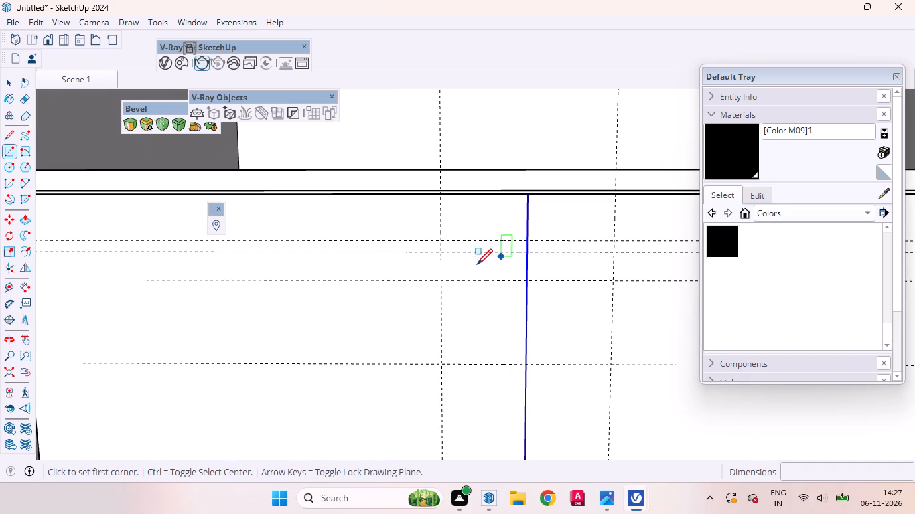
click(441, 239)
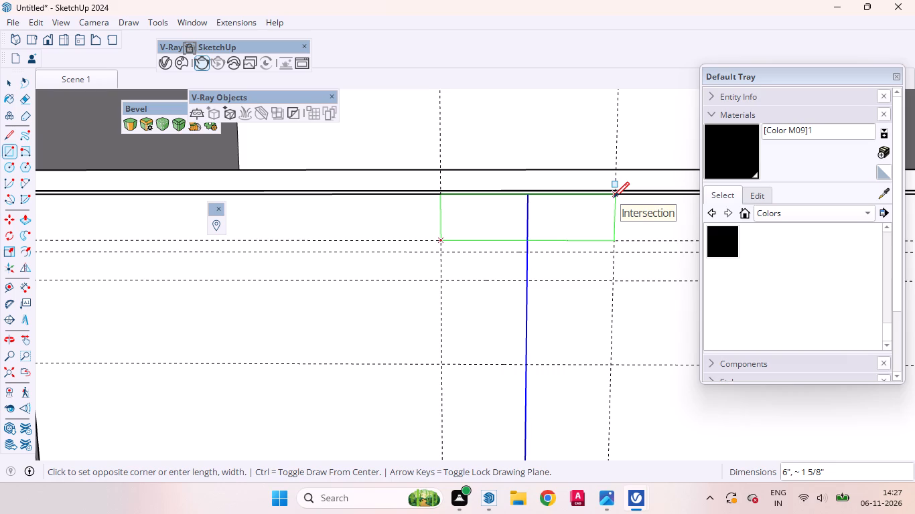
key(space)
Draw a 100-segment arc 6" wide between the vertical guides on the panel's top edge, bulging down to the 1.6" guide at the centre line.
key(a)
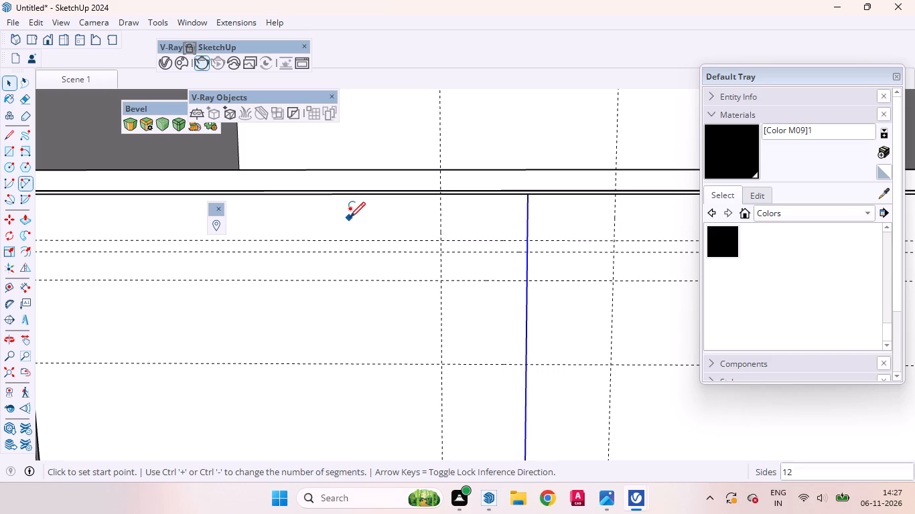
text(100)
key(Return)
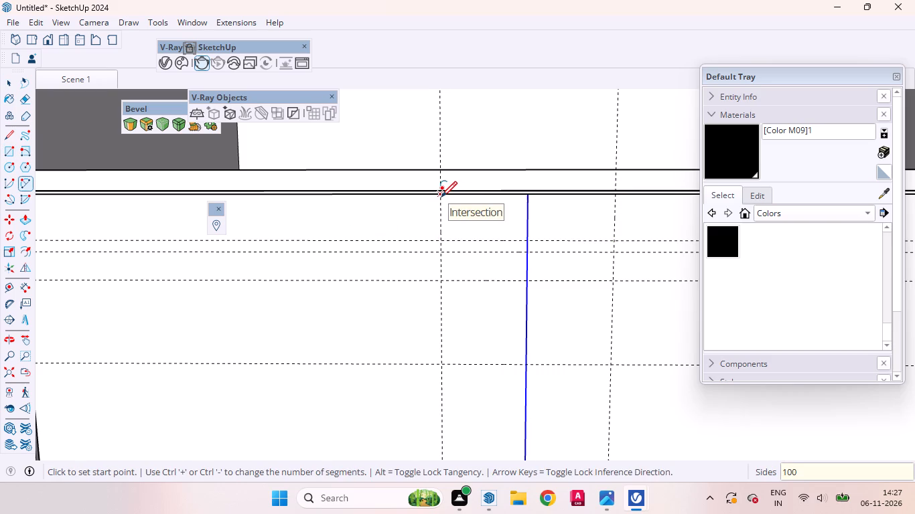
click(441, 197)
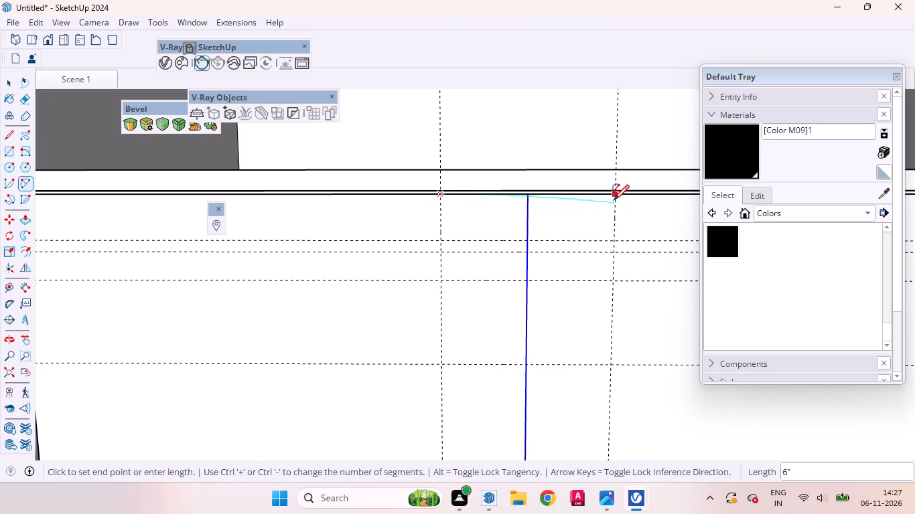
scroll(614, 194, up, 5)
scroll(615, 193, down, 1)
scroll(615, 193, up, 4)
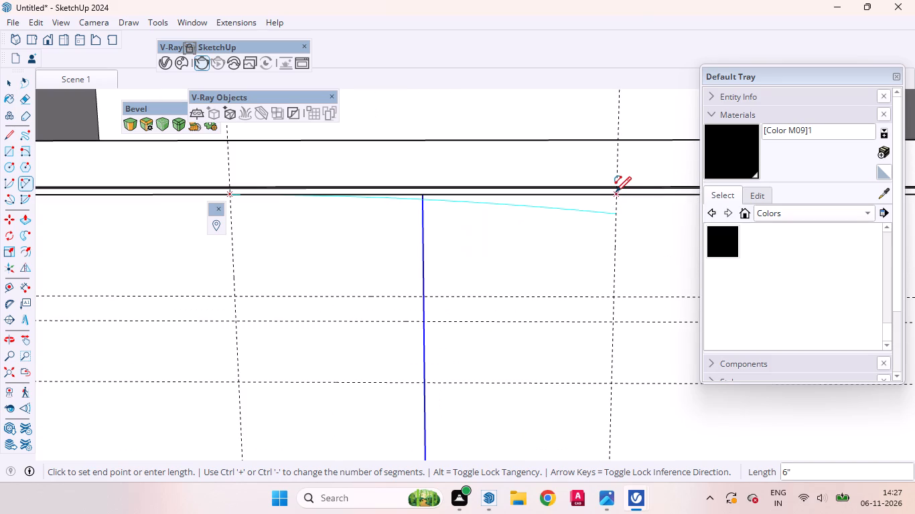
click(616, 195)
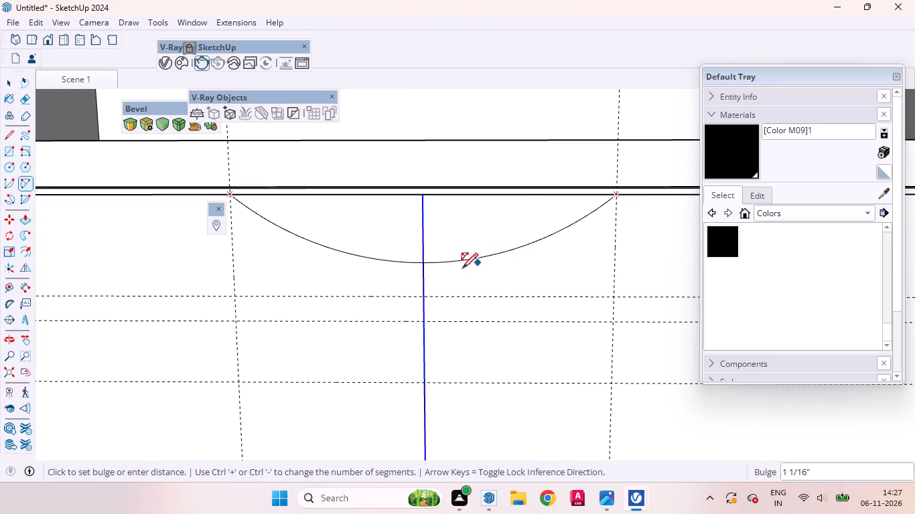
click(421, 296)
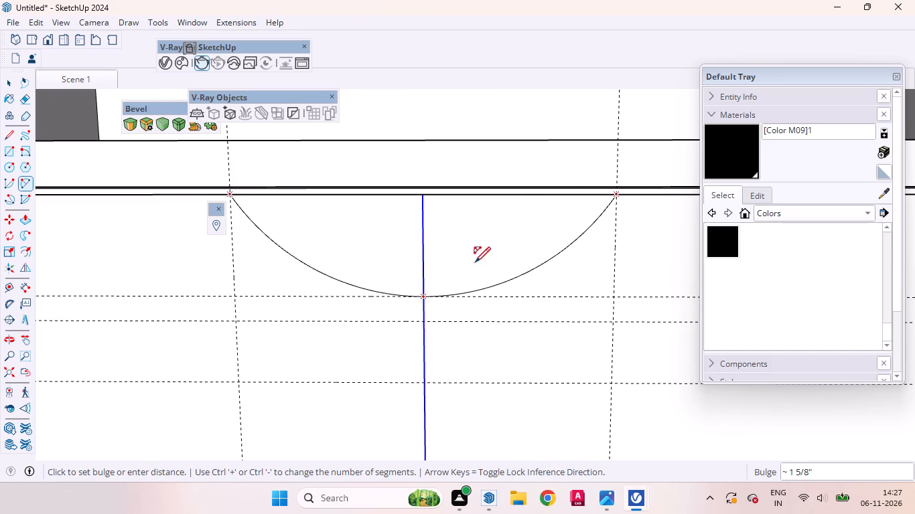
key(space)
Erase both segments of the panel's vertical centre line, inside the arc and below it.
click(482, 246)
scroll(432, 246, up, 2)
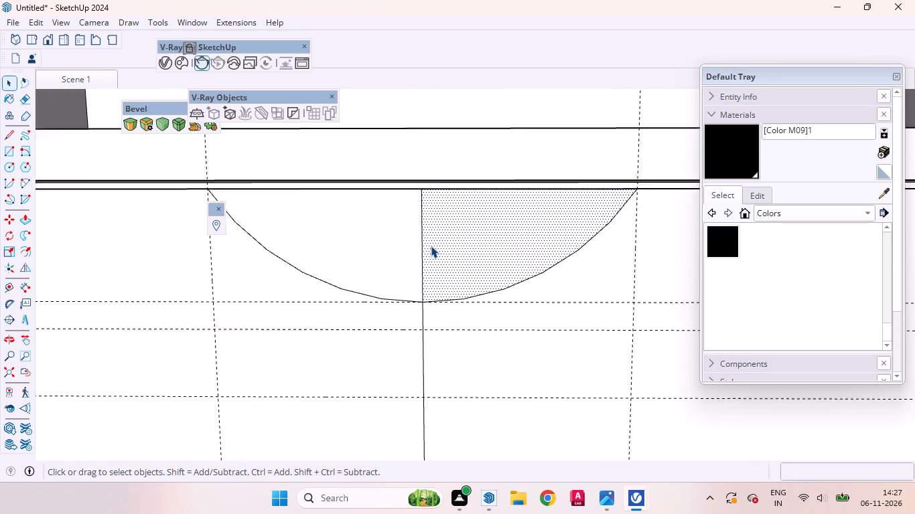
click(421, 238)
right_click(421, 239)
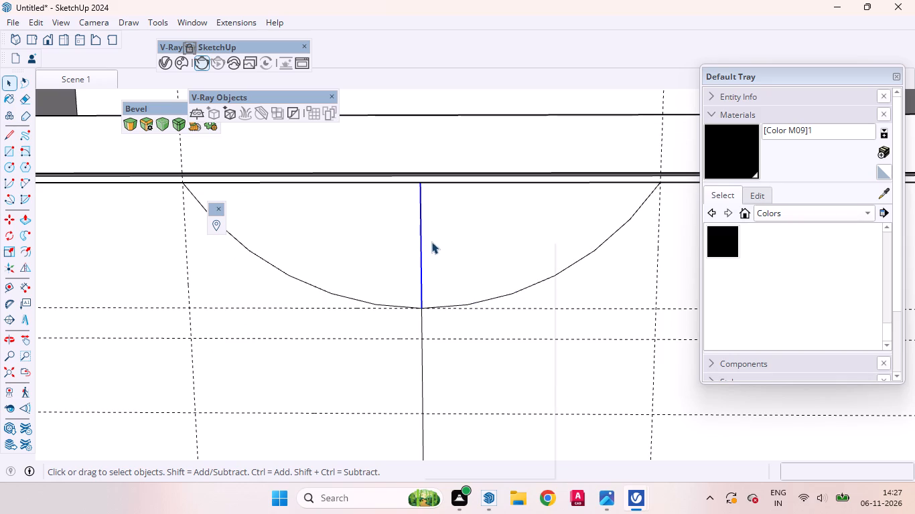
click(449, 264)
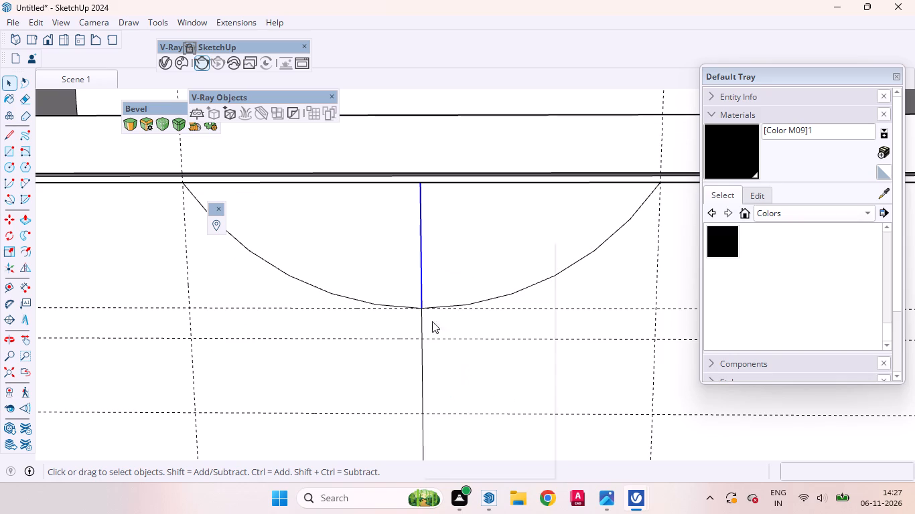
click(421, 323)
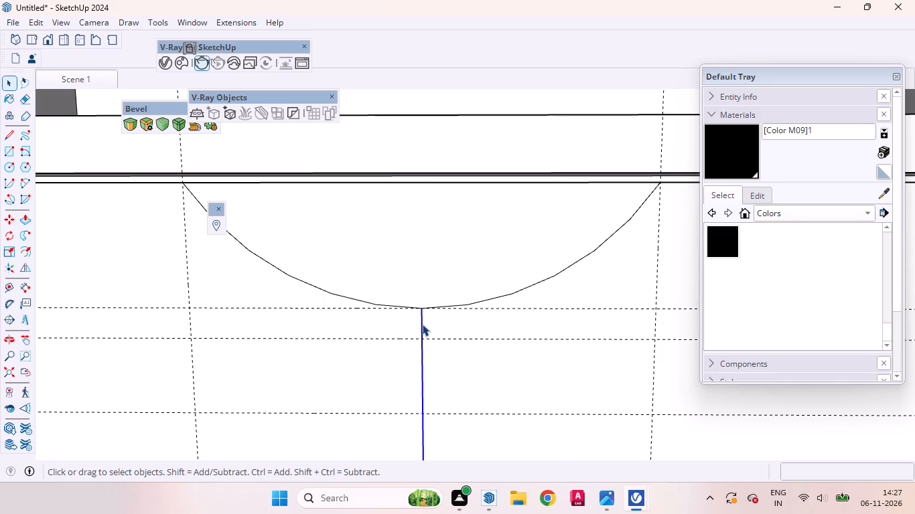
right_click(422, 322)
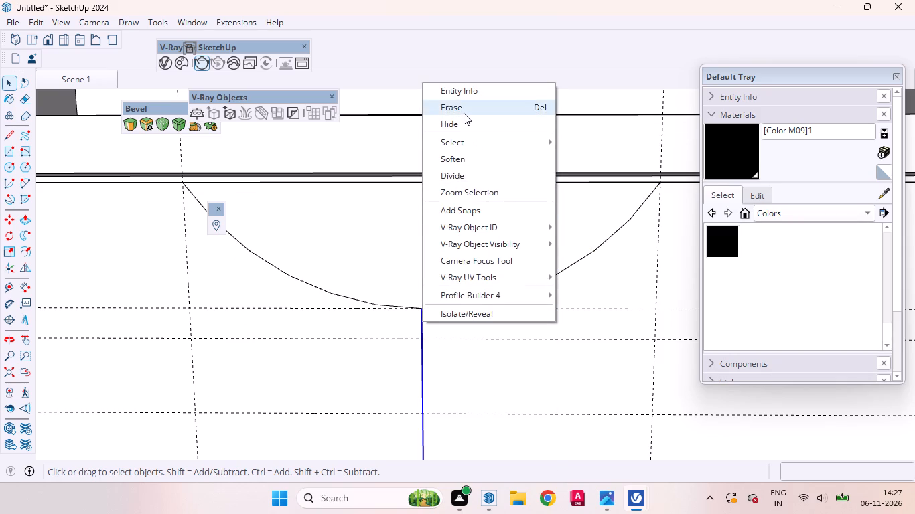
click(464, 113)
Push the arc-bounded face at the panel's top edge about 11/16" inward with Push/Pull.
click(438, 246)
middle_drag(428, 250, 642, 224)
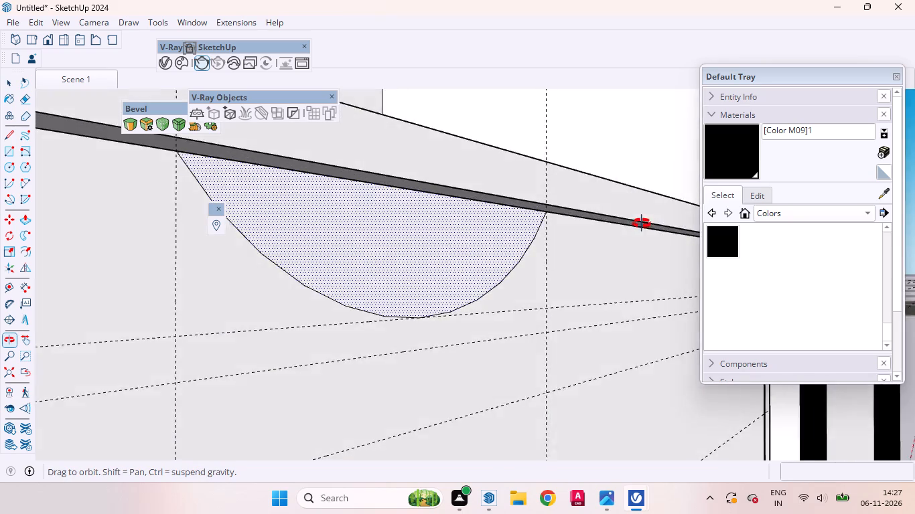
middle_drag(642, 224, 517, 298)
scroll(453, 239, down, 6)
scroll(466, 219, up, 2)
scroll(466, 219, down, 4)
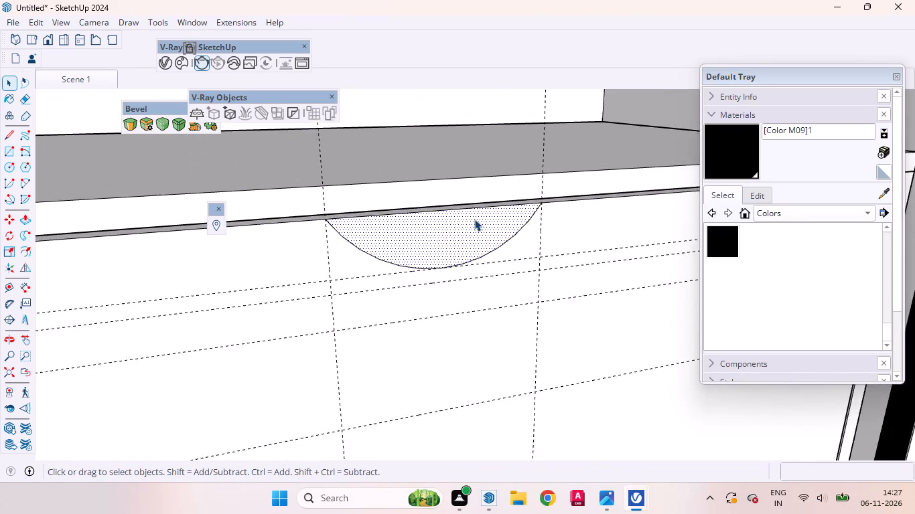
scroll(474, 219, down, 3)
middle_drag(463, 234, 441, 230)
scroll(448, 230, up, 4)
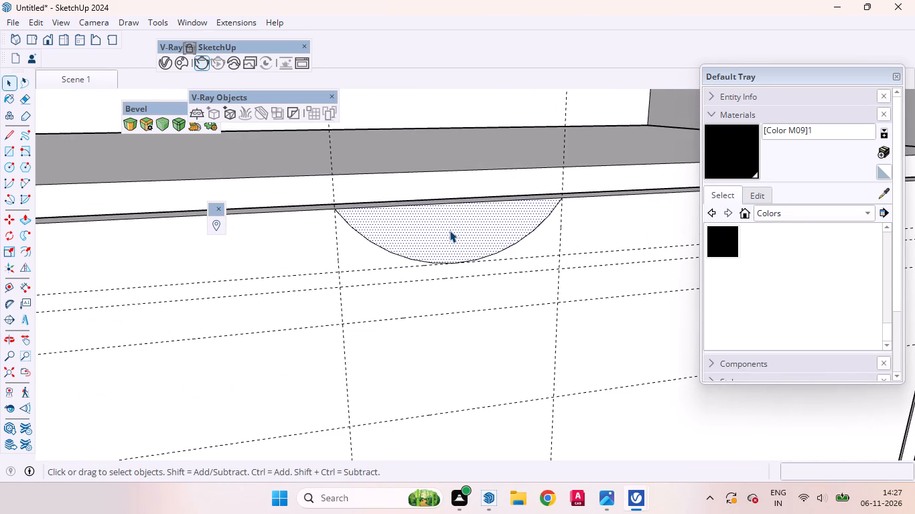
key(p)
click(449, 230)
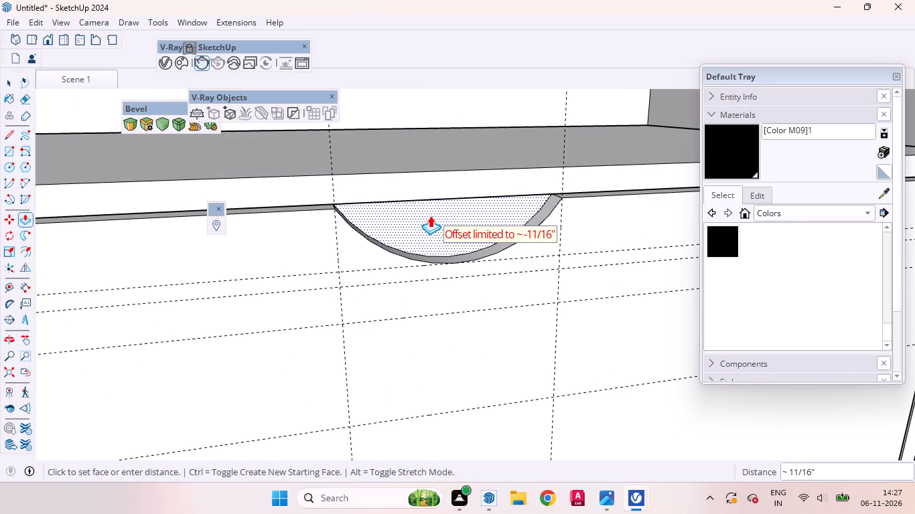
click(429, 216)
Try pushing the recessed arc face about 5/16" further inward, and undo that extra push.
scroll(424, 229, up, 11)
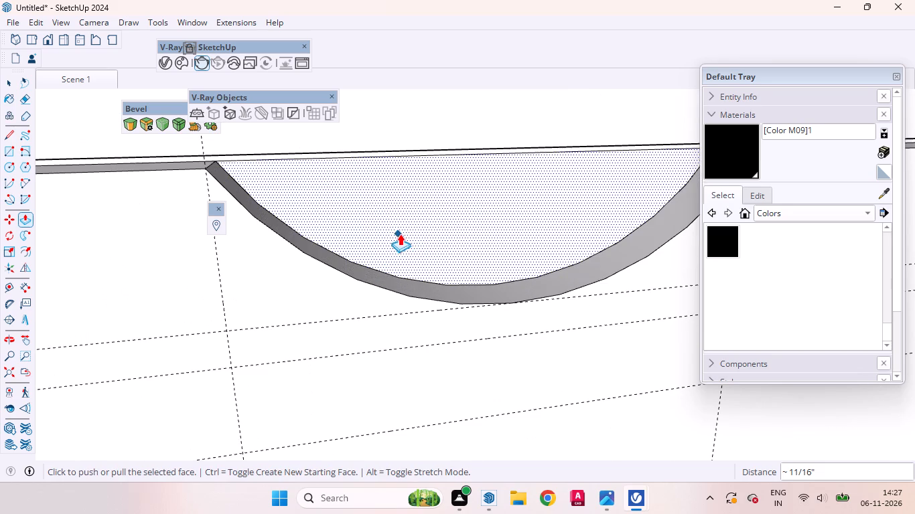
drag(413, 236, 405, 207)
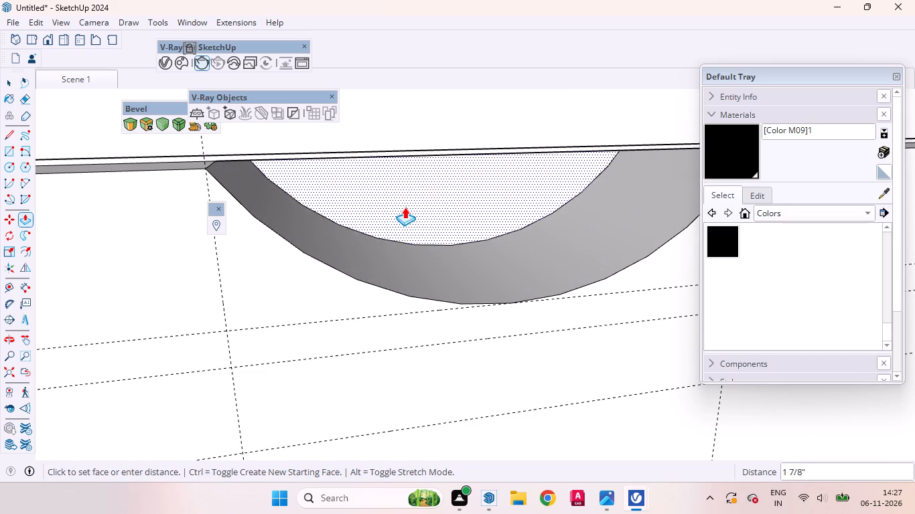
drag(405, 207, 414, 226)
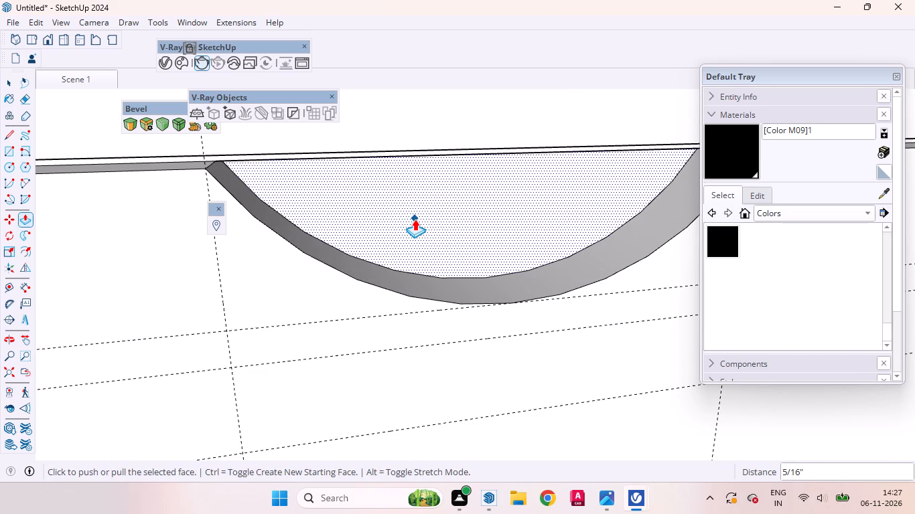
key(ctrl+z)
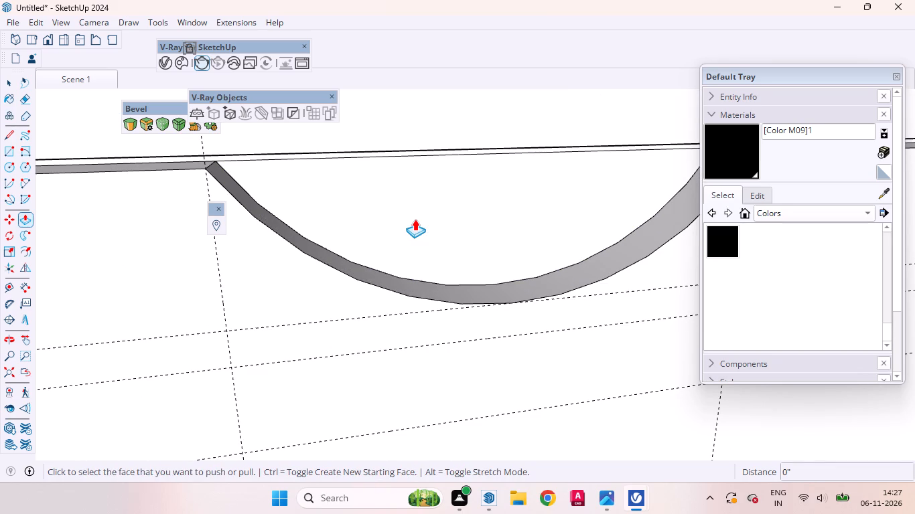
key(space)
Erase the recessed arc-shaped face so the finger-pull cut-out opens through the front panel.
scroll(154, 37, down, 5)
scroll(372, 222, down, 12)
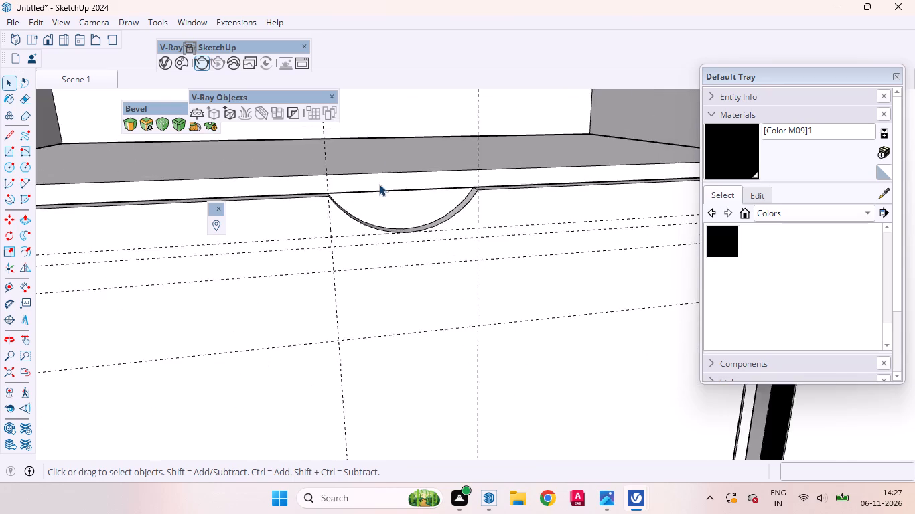
scroll(379, 184, down, 15)
middle_drag(431, 220, 342, 160)
scroll(384, 141, up, 3)
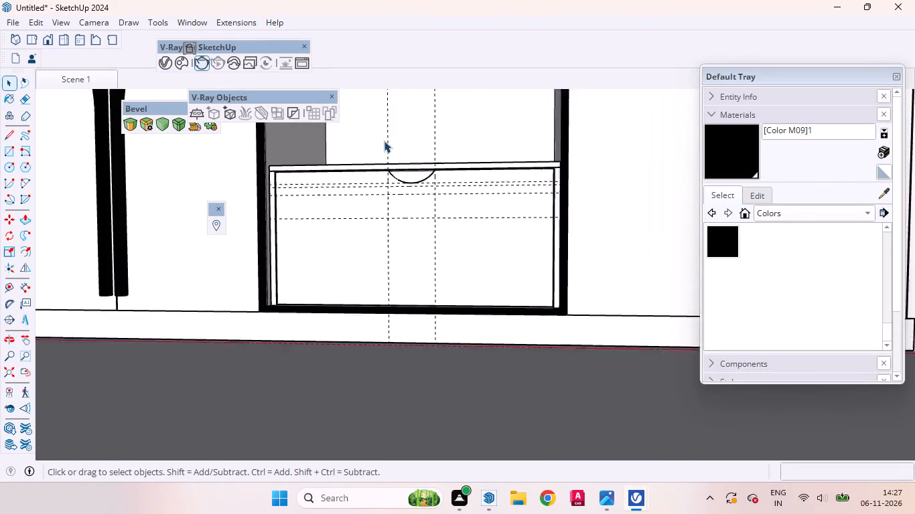
scroll(384, 141, up, 9)
scroll(412, 179, down, 6)
scroll(410, 189, up, 10)
click(424, 204)
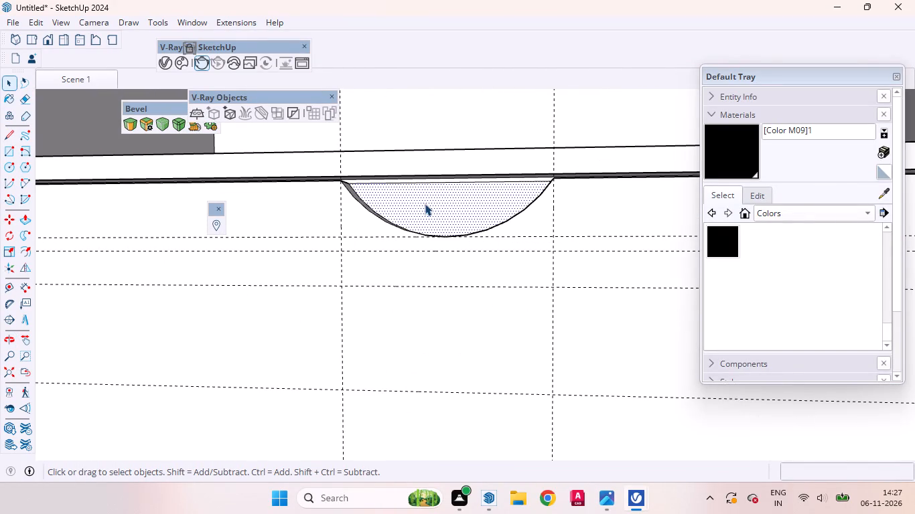
right_click(425, 203)
click(460, 31)
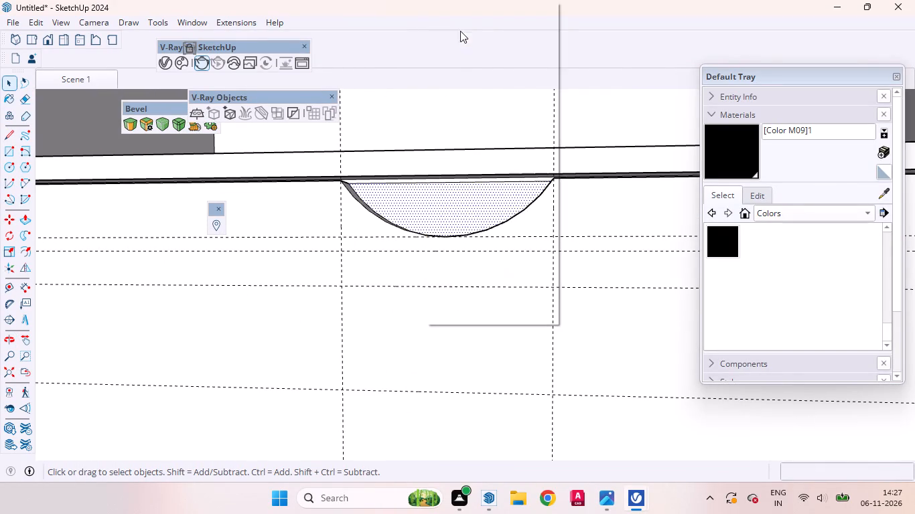
Examine the opened arc cut-out from several angles, including the thin strip left between its top and the shelf.
middle_drag(433, 212, 448, 253)
scroll(476, 299, up, 4)
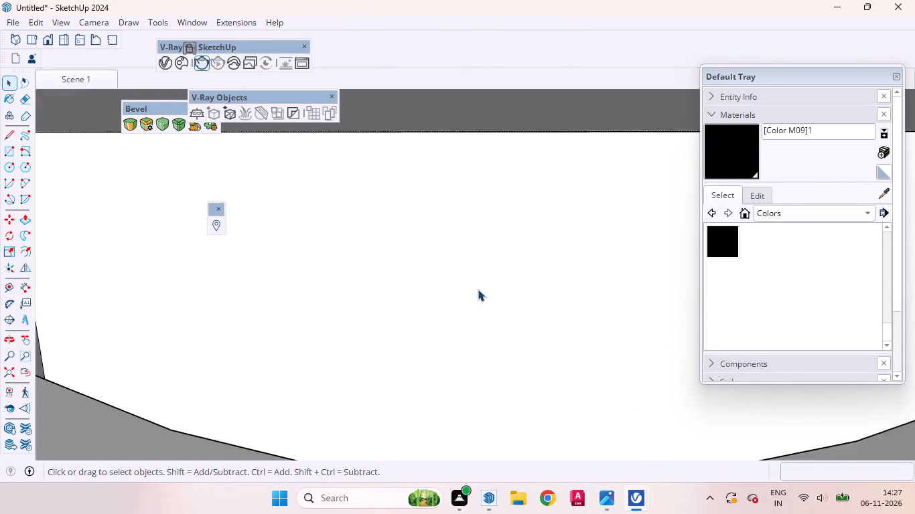
scroll(478, 289, up, 3)
scroll(472, 279, down, 10)
middle_drag(422, 273, 283, 187)
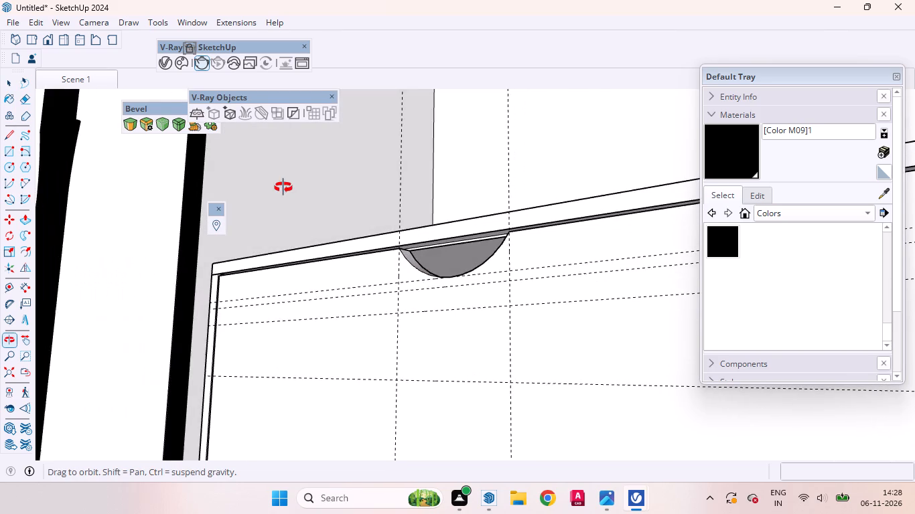
middle_drag(283, 187, 283, 187)
scroll(396, 220, up, 5)
scroll(405, 224, down, 4)
scroll(442, 268, up, 5)
middle_drag(433, 264, 362, 278)
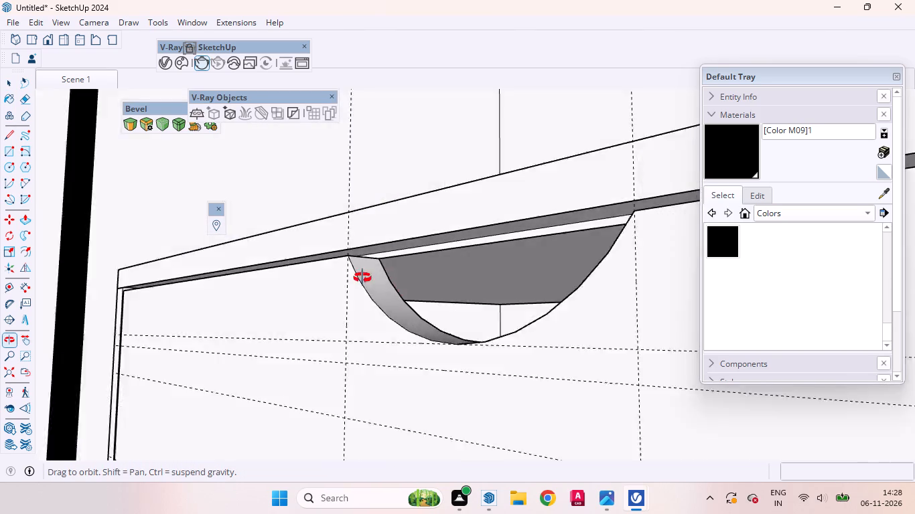
middle_drag(362, 278, 526, 246)
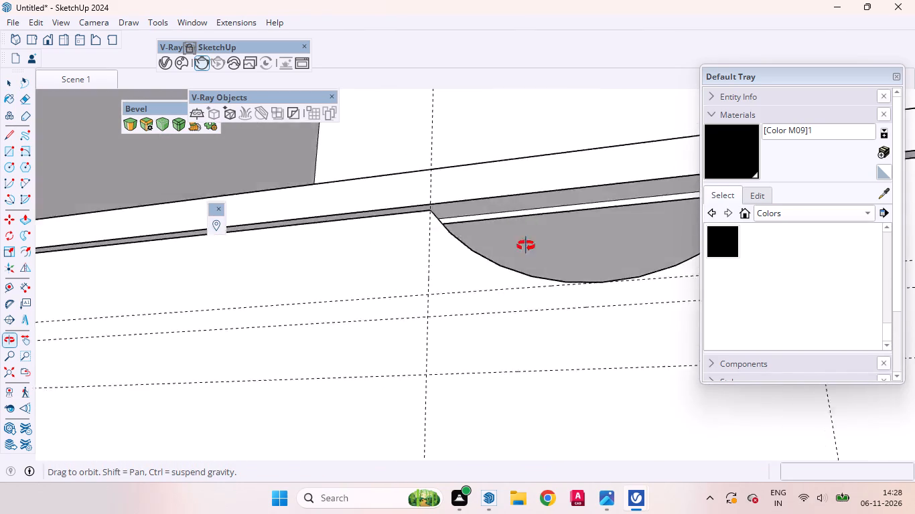
middle_drag(526, 246, 535, 281)
scroll(449, 221, down, 15)
scroll(480, 216, up, 12)
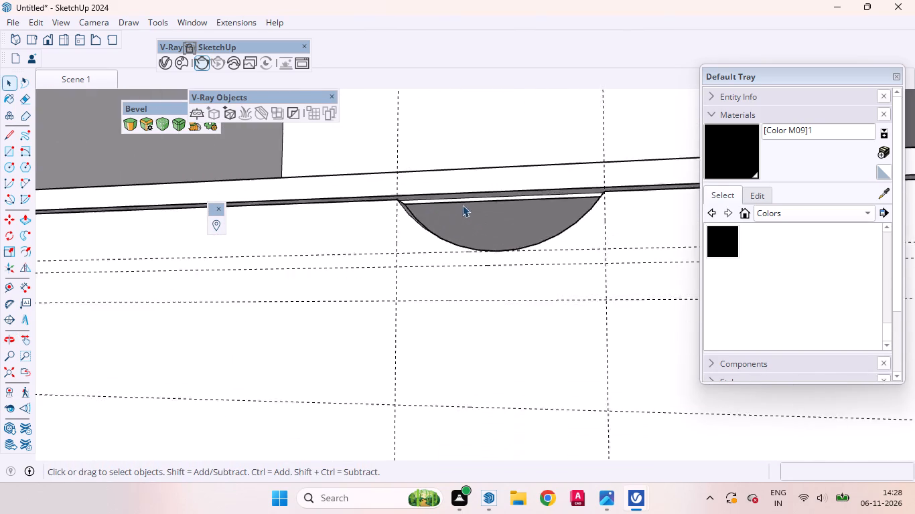
Draw a vertical line about 1/8" long from the cut-out's left inner corner to the upper edge of the thin strip under the shelf.
scroll(462, 205, up, 12)
middle_drag(339, 210, 355, 250)
scroll(355, 250, up, 10)
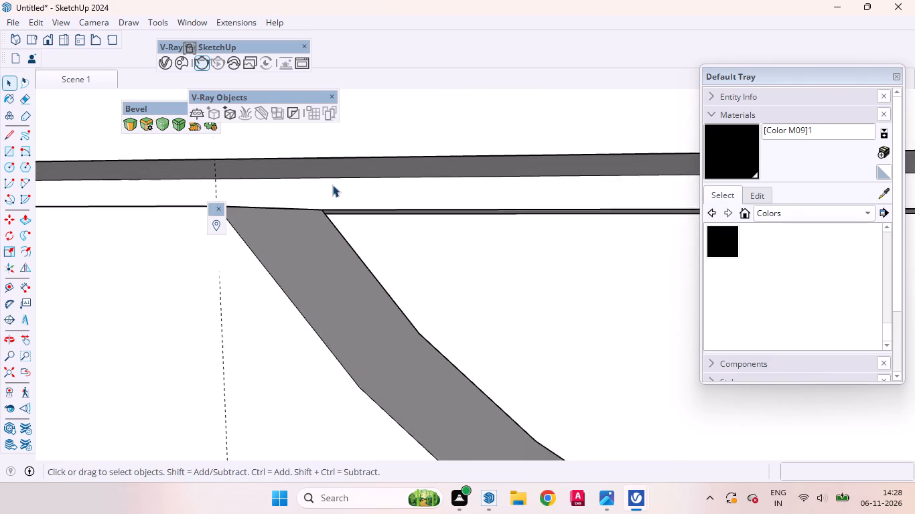
scroll(332, 185, up, 3)
click(335, 199)
key(l)
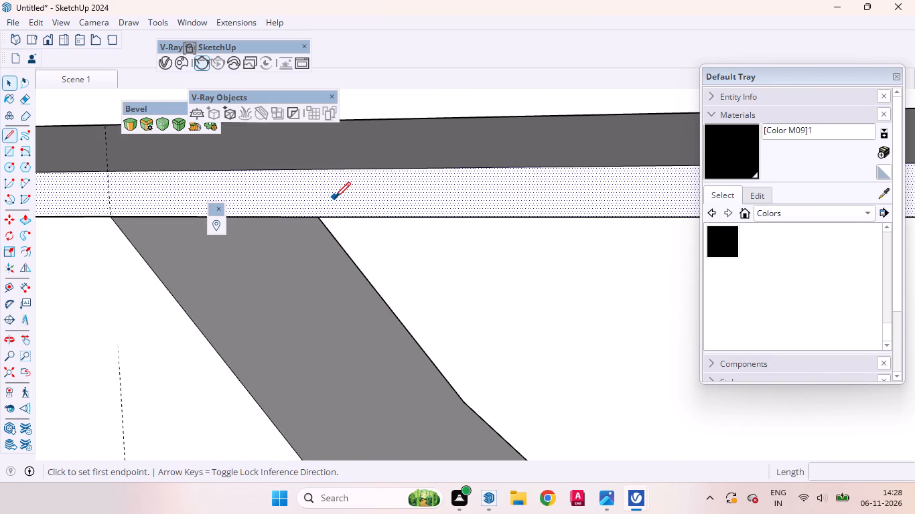
click(320, 217)
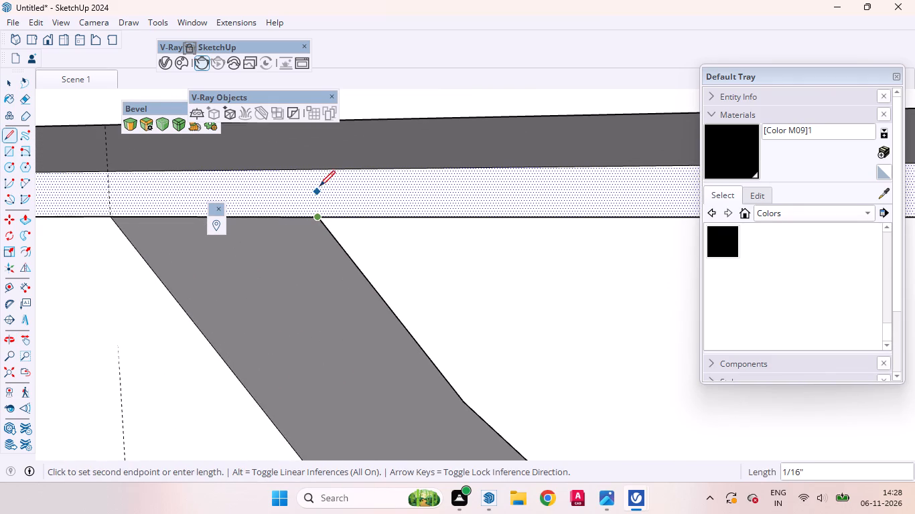
key(Up)
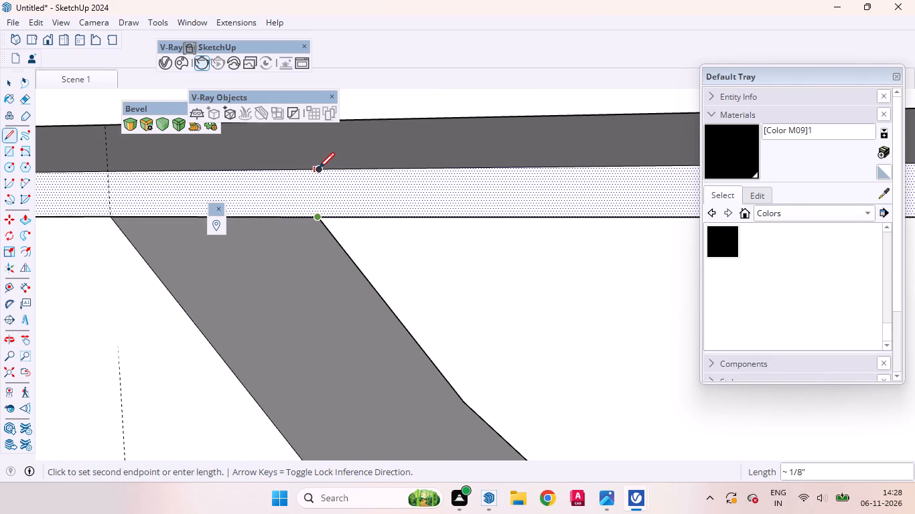
scroll(324, 185, up, 5)
middle_drag(299, 211, 371, 234)
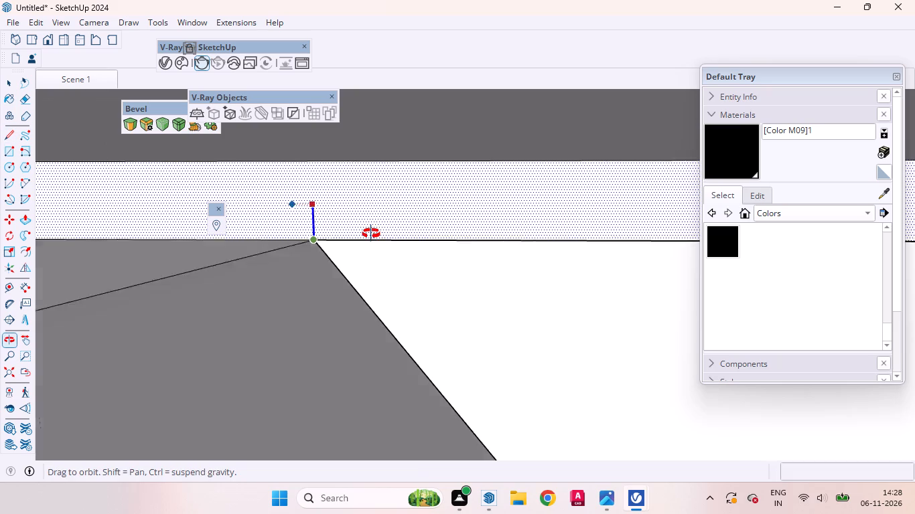
middle_drag(371, 234, 406, 232)
middle_drag(313, 220, 310, 194)
scroll(310, 194, up, 1)
scroll(310, 194, down, 3)
scroll(310, 194, up, 1)
click(310, 174)
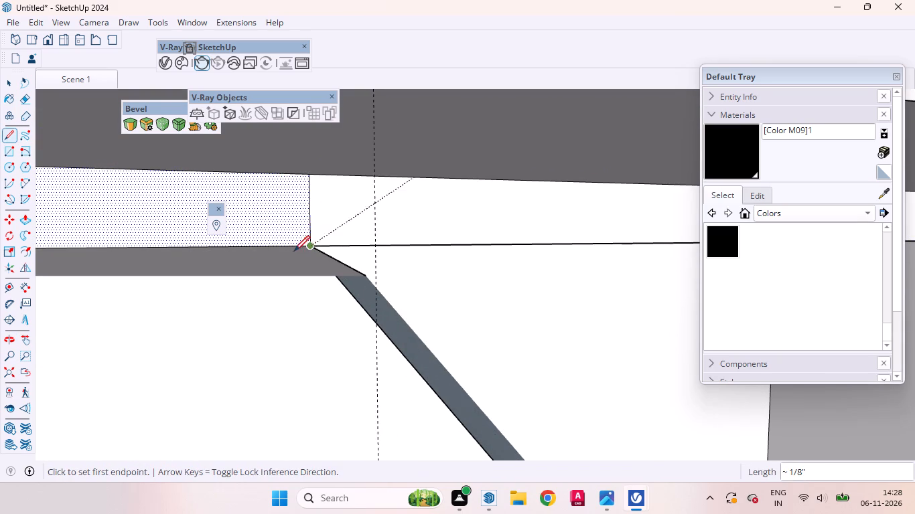
Draw a matching vertical line about 1/8" long from the cut-out's right inner corner to the strip's upper edge.
scroll(215, 238, down, 15)
scroll(330, 270, down, 10)
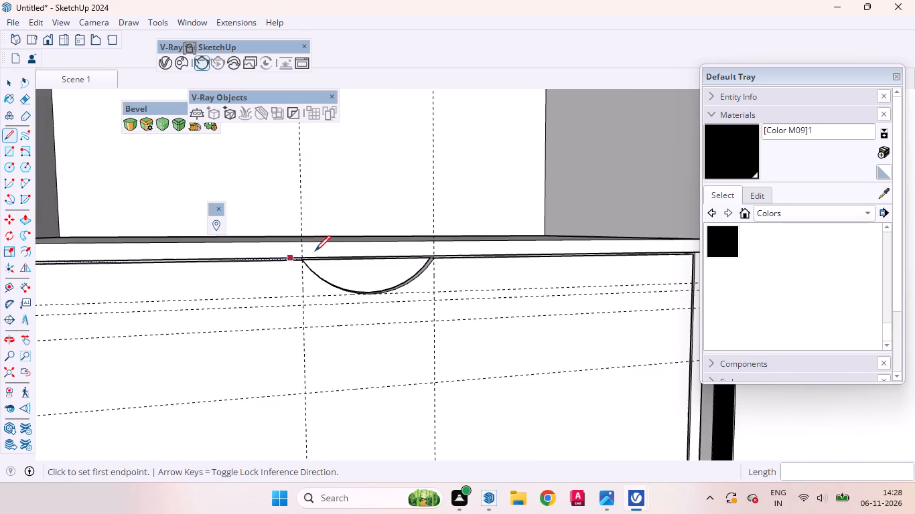
scroll(445, 262, up, 19)
middle_drag(379, 255, 361, 222)
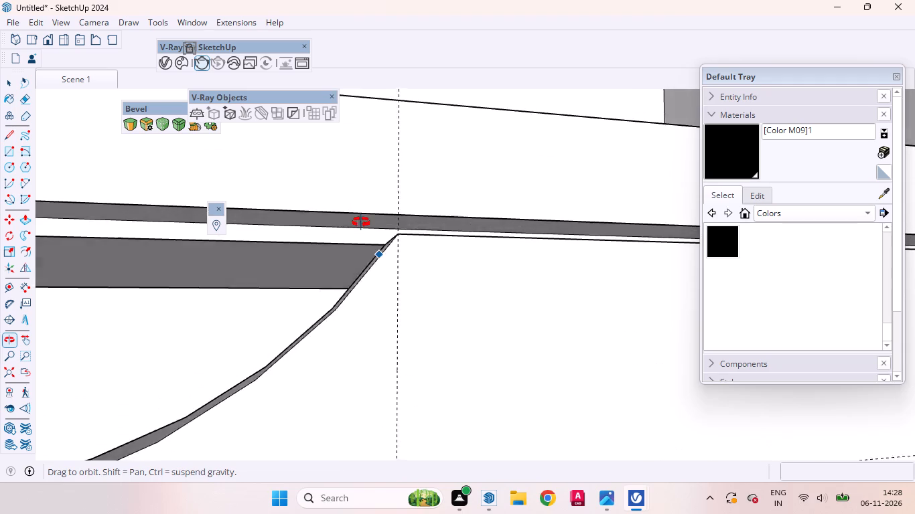
middle_drag(361, 222, 352, 248)
scroll(391, 219, up, 5)
scroll(389, 238, down, 1)
scroll(389, 238, up, 7)
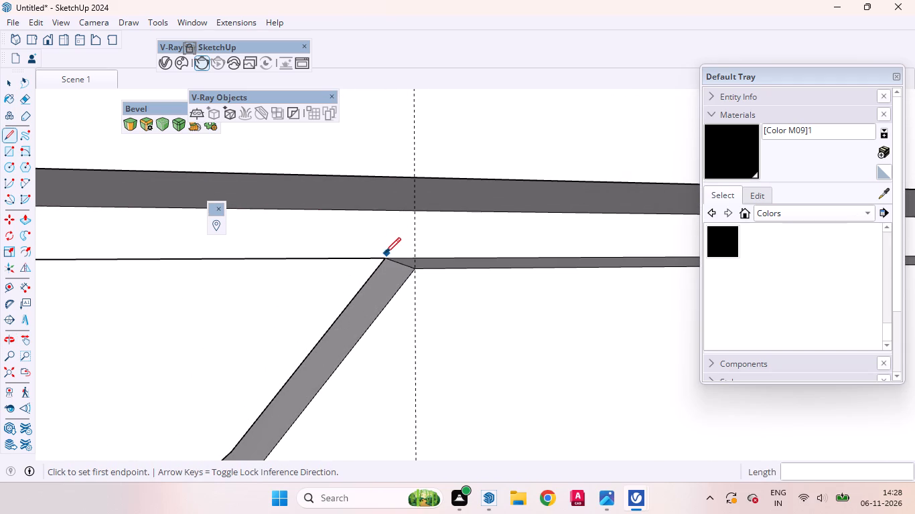
click(384, 256)
click(384, 211)
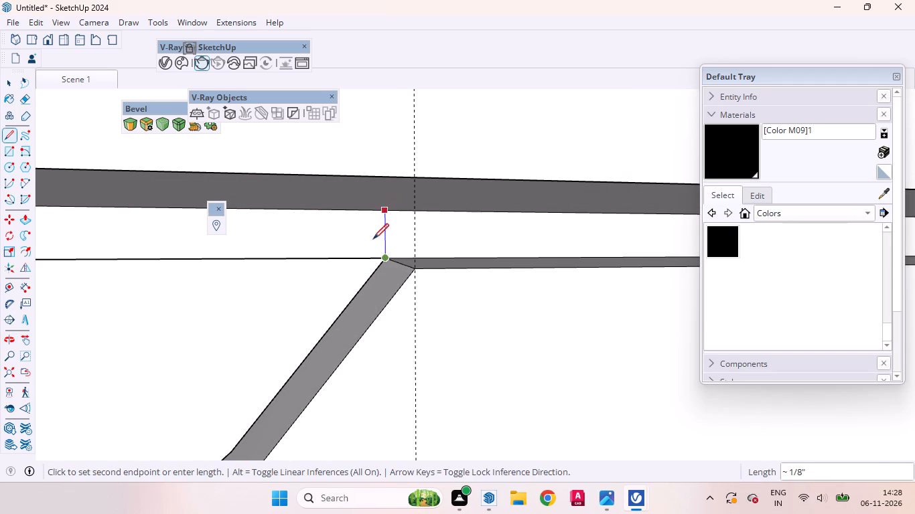
Erase the strip's lower edge between the two short vertical lines to open the top of the cut-out.
key(space)
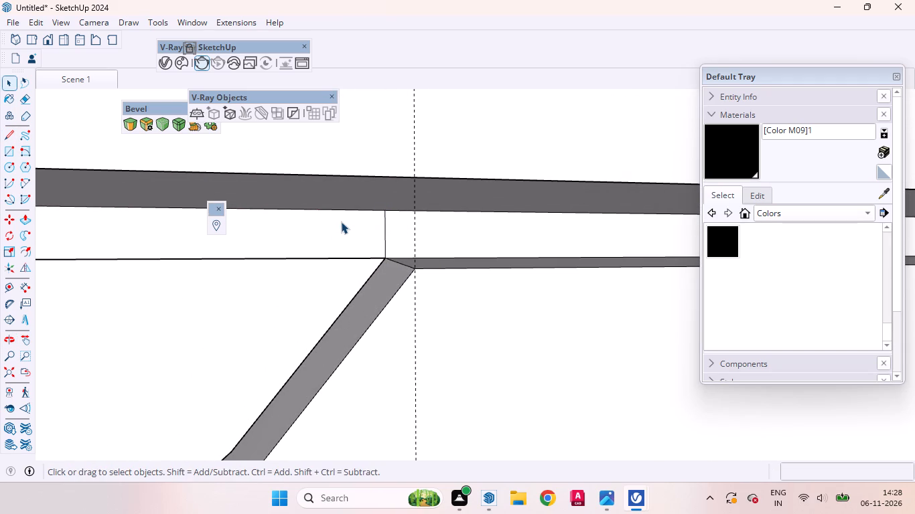
click(341, 220)
click(342, 258)
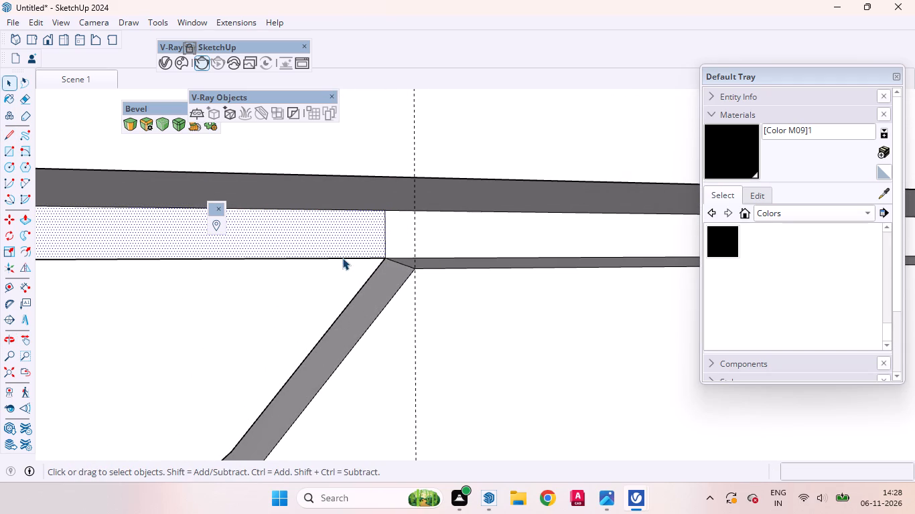
right_click(342, 258)
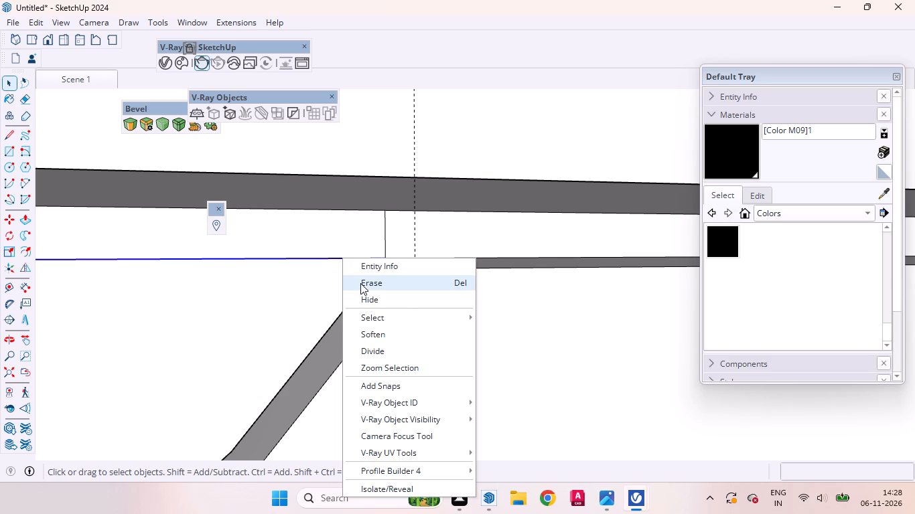
click(360, 283)
Examine the finished finger-pull cut-out up close and the wardrobe front as a whole.
scroll(479, 292, down, 16)
scroll(486, 212, up, 1)
scroll(486, 212, down, 3)
middle_drag(480, 296, 477, 296)
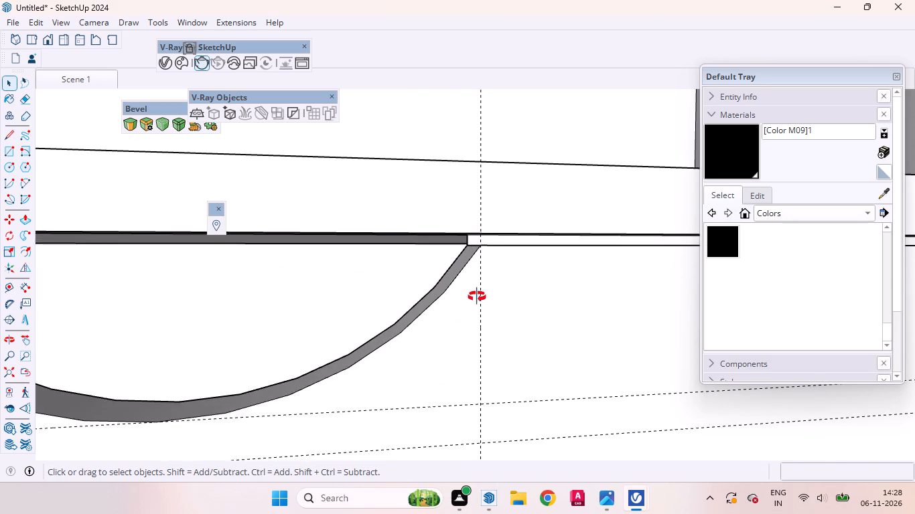
middle_drag(477, 296, 229, 255)
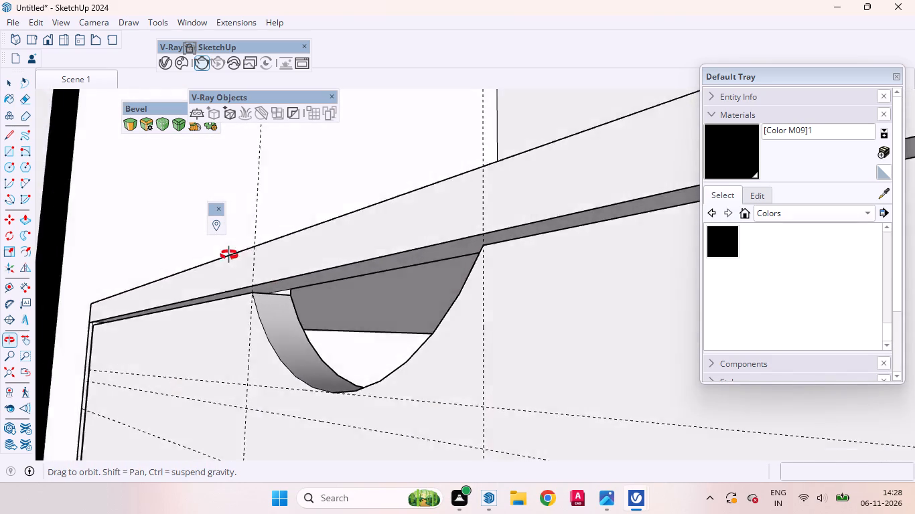
middle_drag(229, 255, 339, 308)
scroll(419, 274, down, 20)
scroll(419, 274, down, 2)
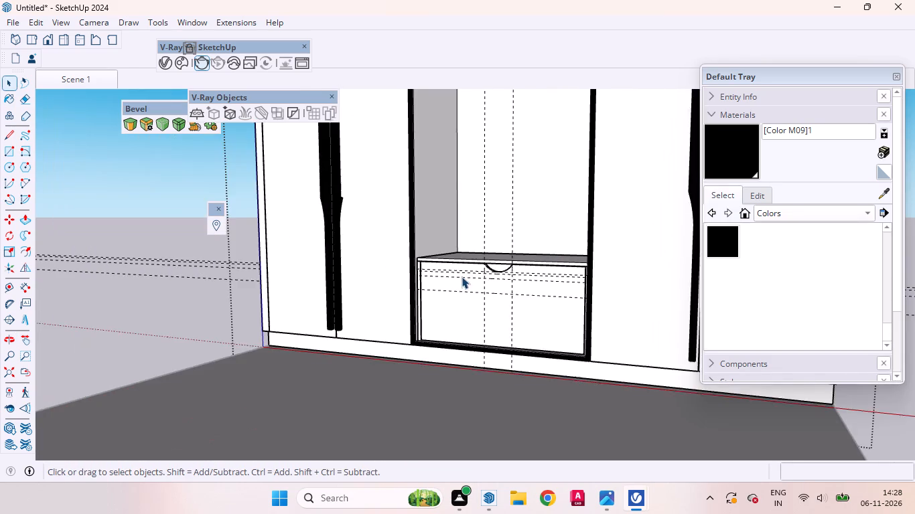
scroll(462, 276, up, 1)
middle_drag(469, 286, 541, 307)
scroll(490, 270, down, 16)
scroll(488, 264, up, 4)
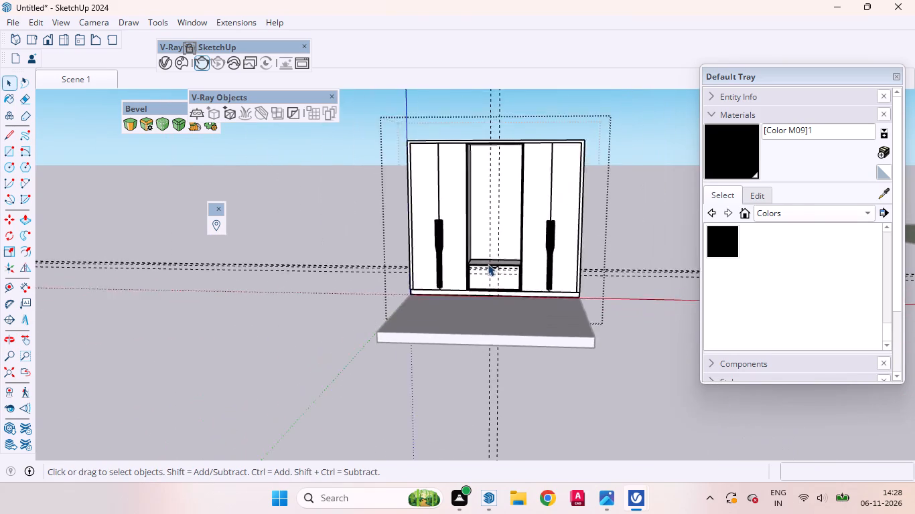
Copy the niche shelf above the front panel 12" straight up and multiply it into four evenly spaced copies.
scroll(488, 264, up, 6)
middle_drag(488, 267, 415, 284)
scroll(453, 250, up, 6)
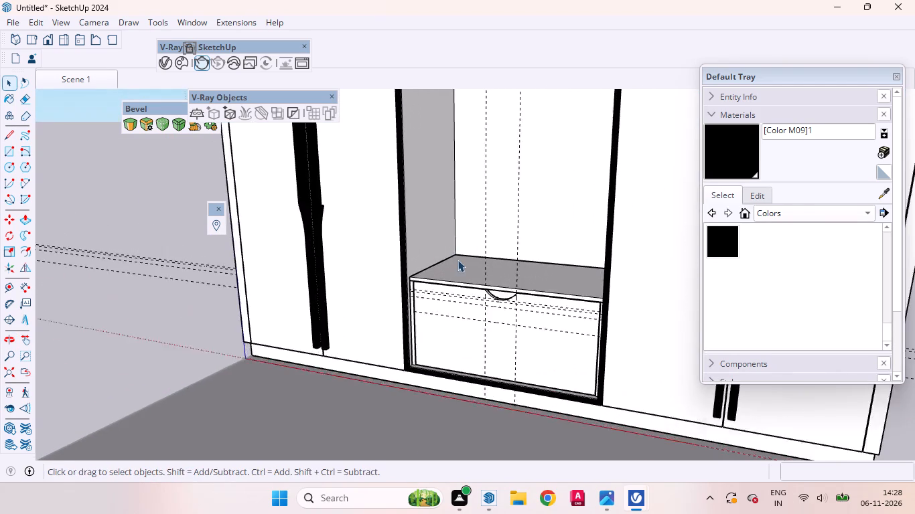
scroll(457, 260, up, 3)
click(465, 278)
key(m)
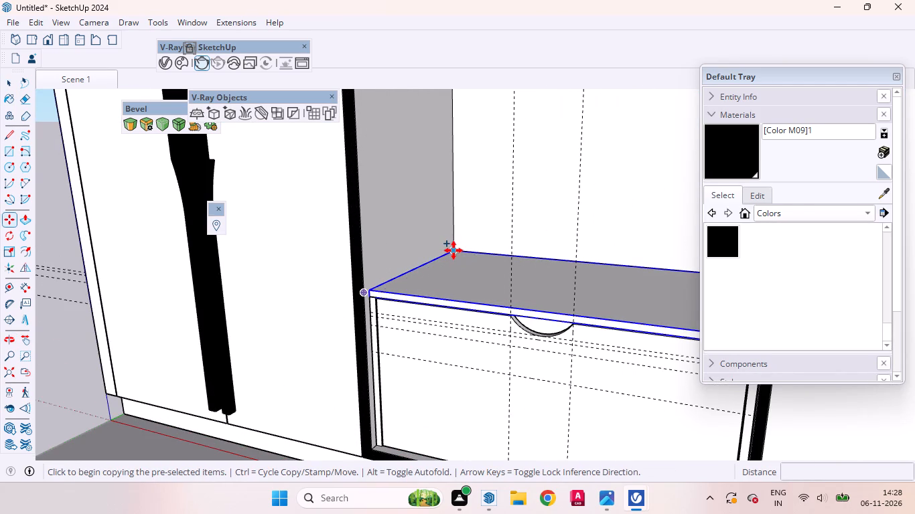
click(455, 253)
scroll(454, 170, down, 8)
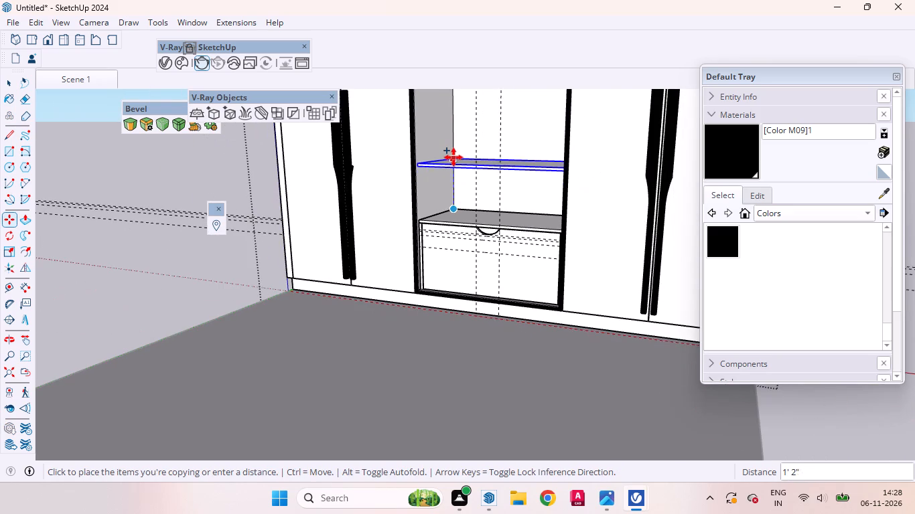
text(12)
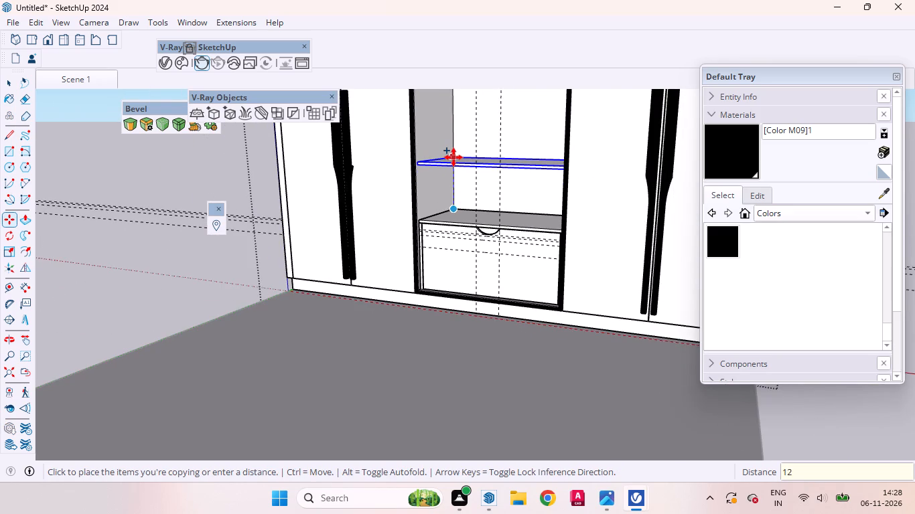
key(Return)
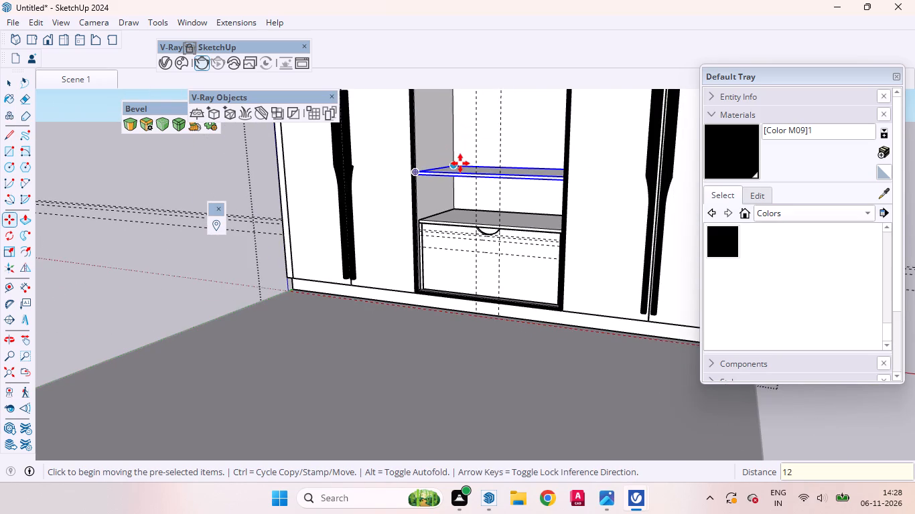
key(shift+asterisk)
key(4)
key(Return)
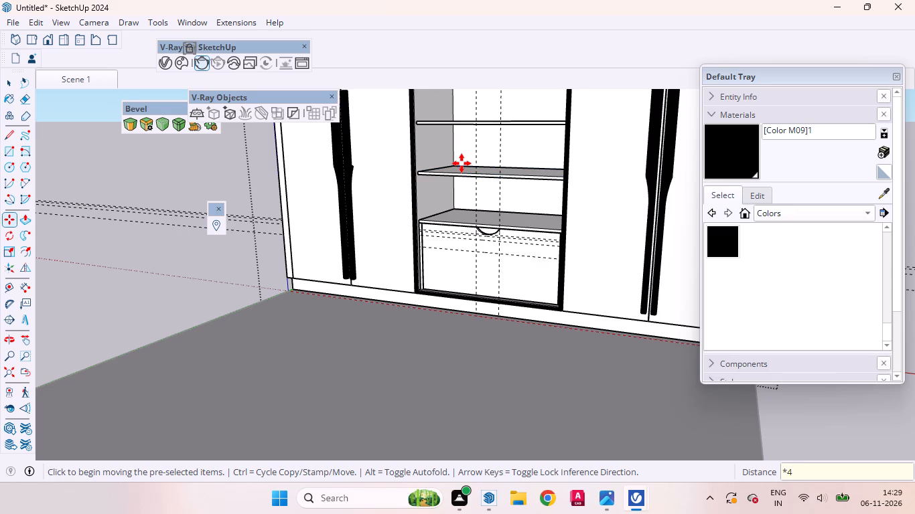
key(space)
scroll(478, 220, down, 14)
middle_drag(444, 143, 531, 96)
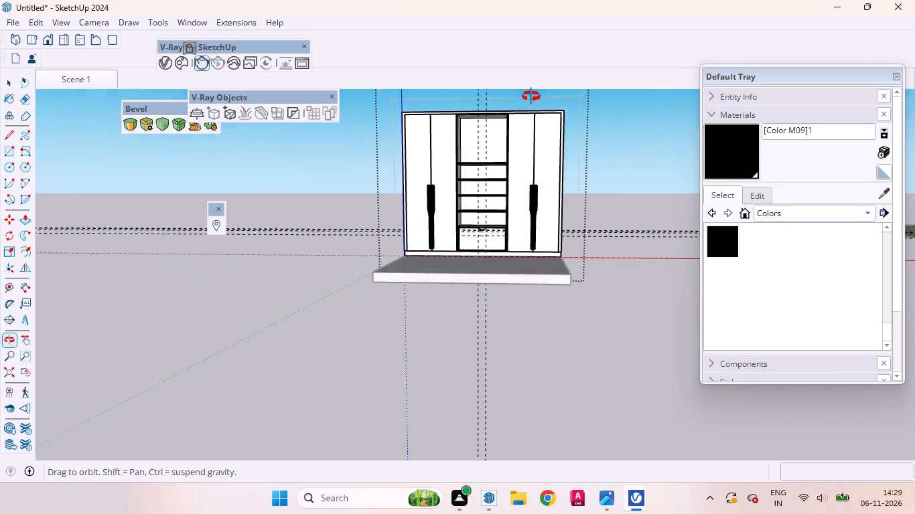
Erase the upper three shelf copies in the middle niche and the left vertical guide line crossing them.
middle_drag(531, 96, 588, 146)
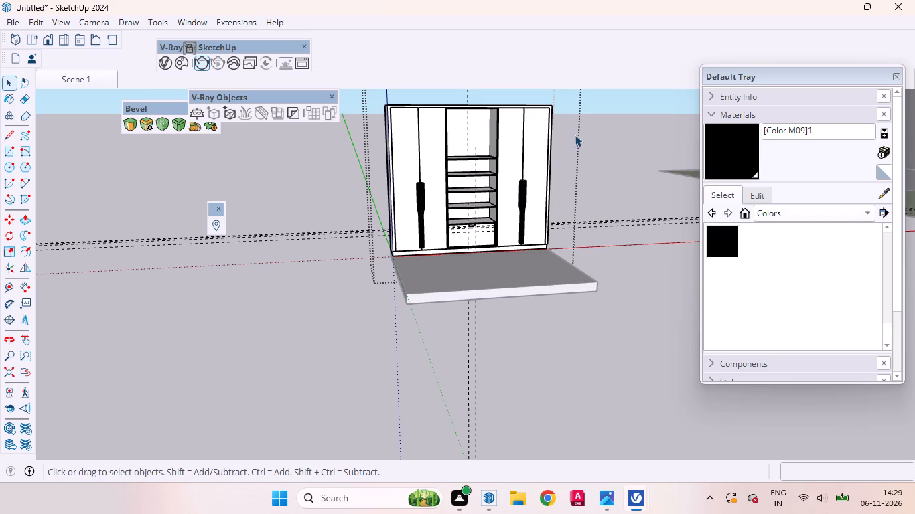
scroll(504, 175, up, 6)
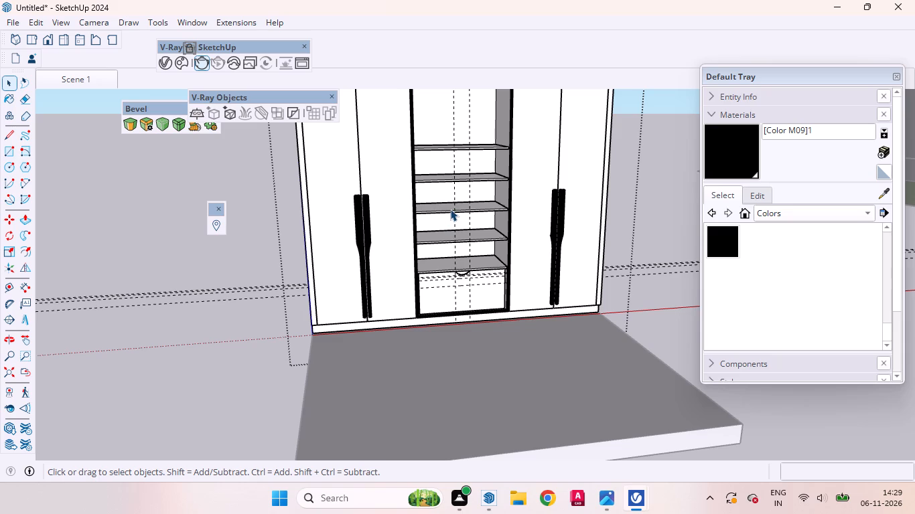
click(450, 209)
right_click(450, 209)
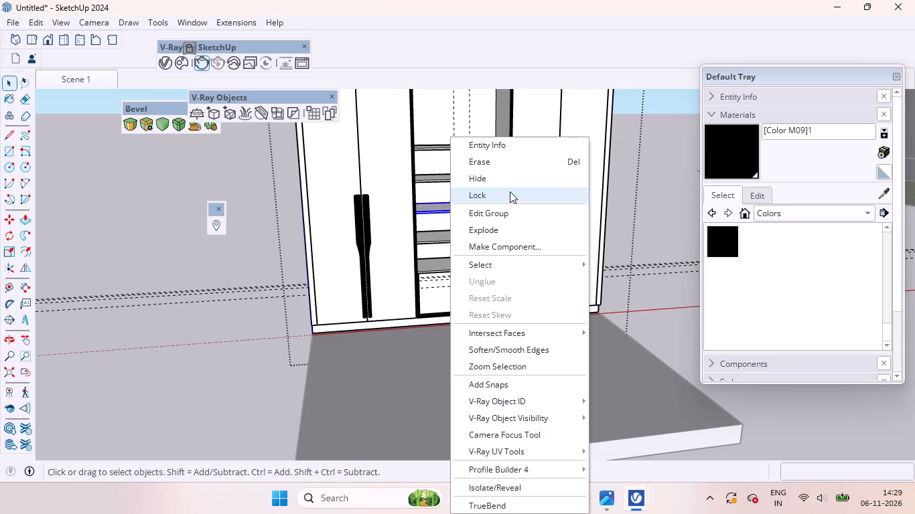
click(496, 163)
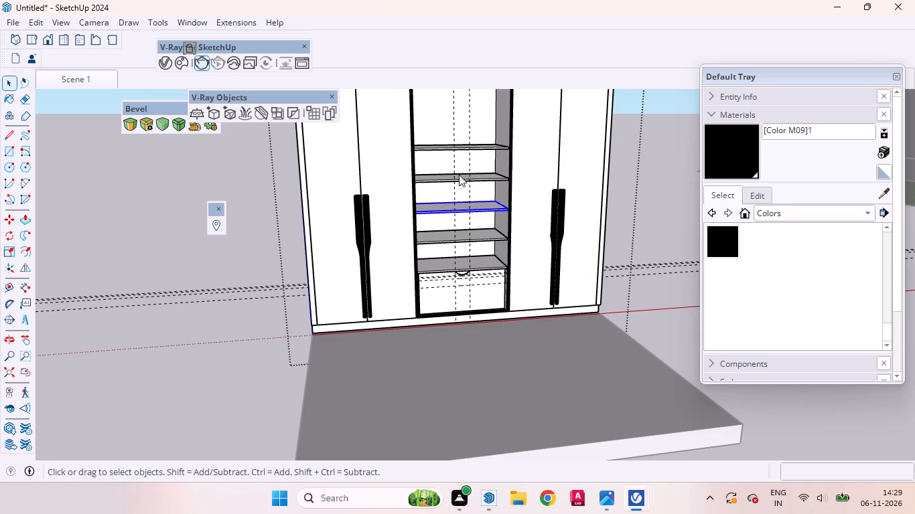
click(457, 179)
right_click(456, 179)
click(485, 208)
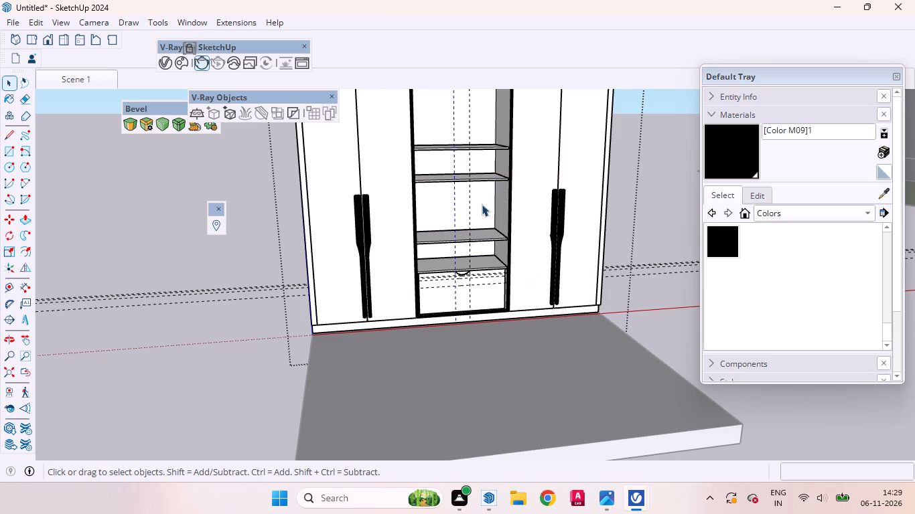
click(443, 149)
right_click(443, 149)
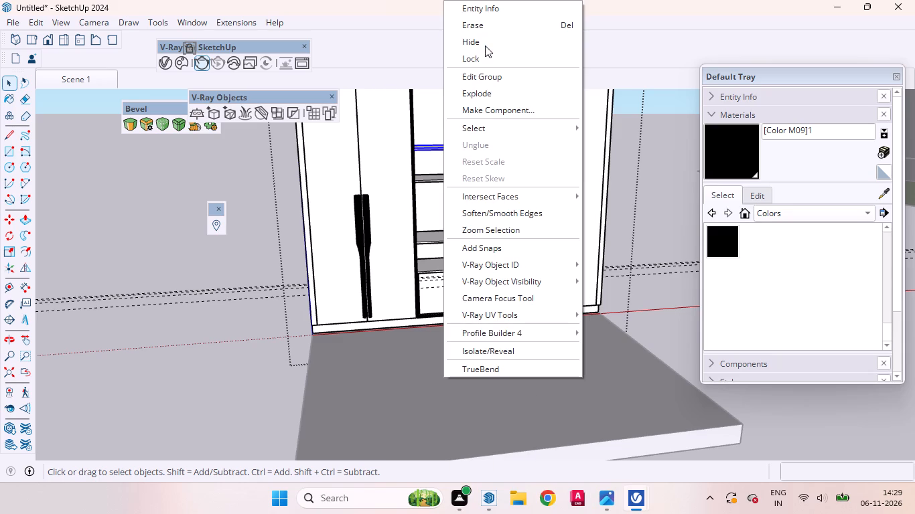
click(478, 29)
click(457, 178)
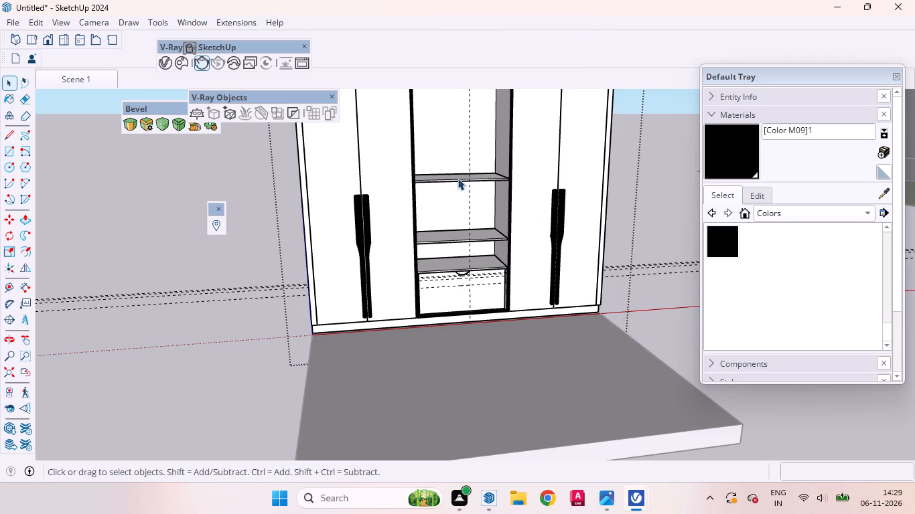
right_click(457, 177)
click(492, 21)
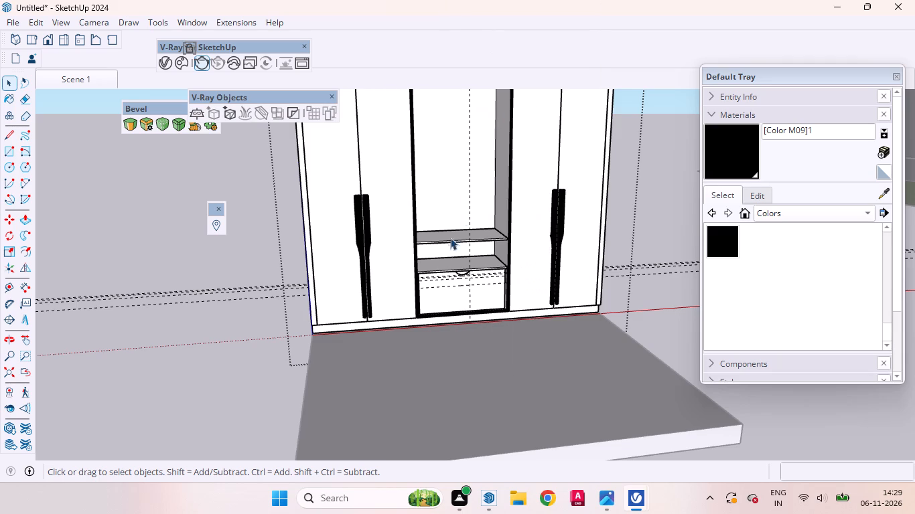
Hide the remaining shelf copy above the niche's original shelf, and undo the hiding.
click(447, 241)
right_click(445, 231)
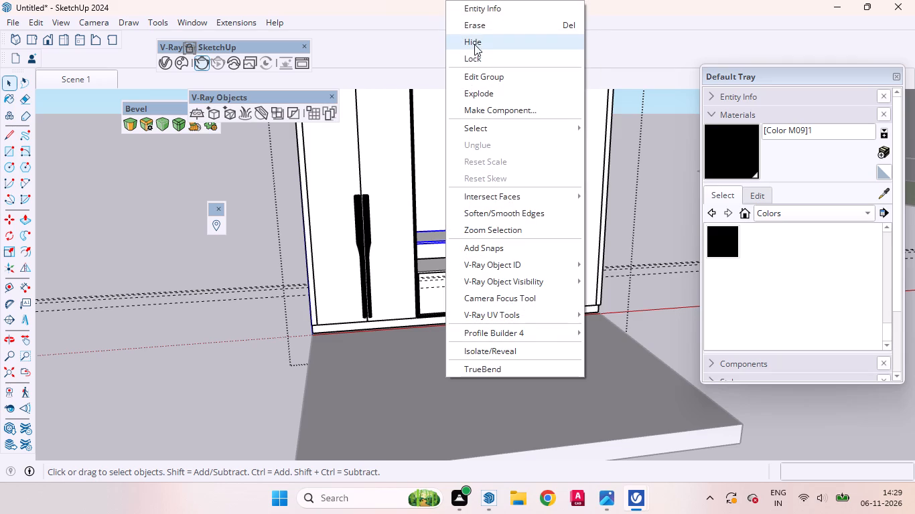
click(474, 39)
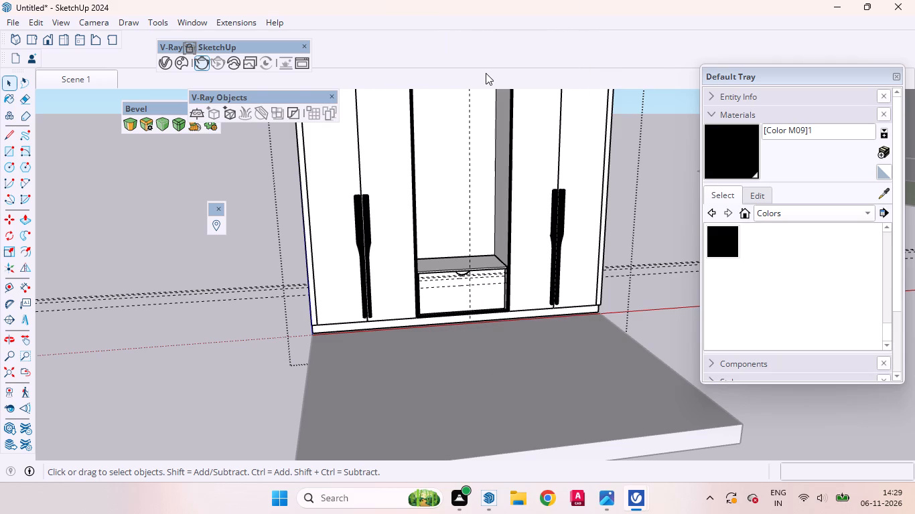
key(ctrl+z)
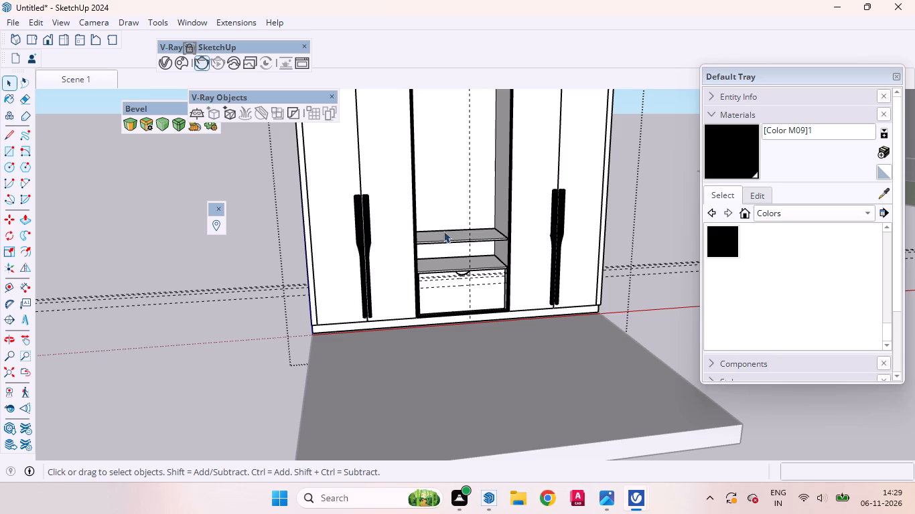
Erase the remaining shelf copy above the niche's original shelf.
click(448, 242)
right_click(448, 242)
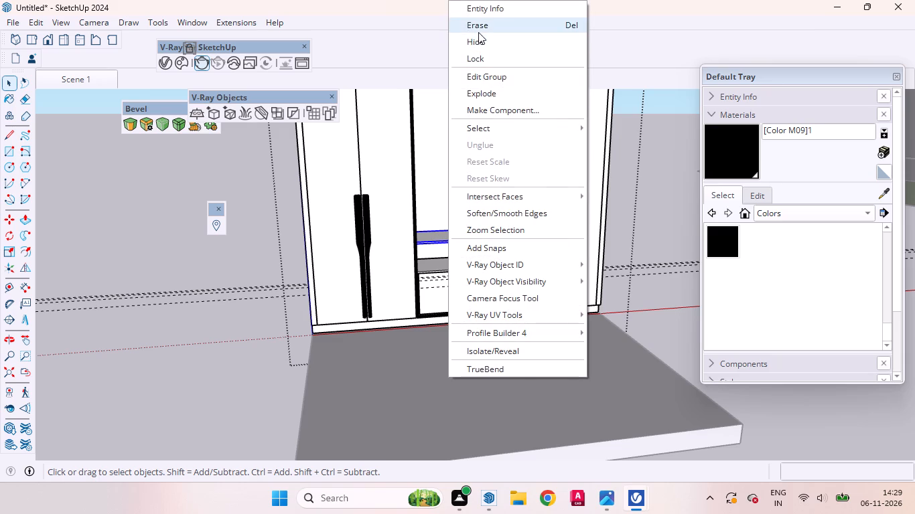
click(478, 27)
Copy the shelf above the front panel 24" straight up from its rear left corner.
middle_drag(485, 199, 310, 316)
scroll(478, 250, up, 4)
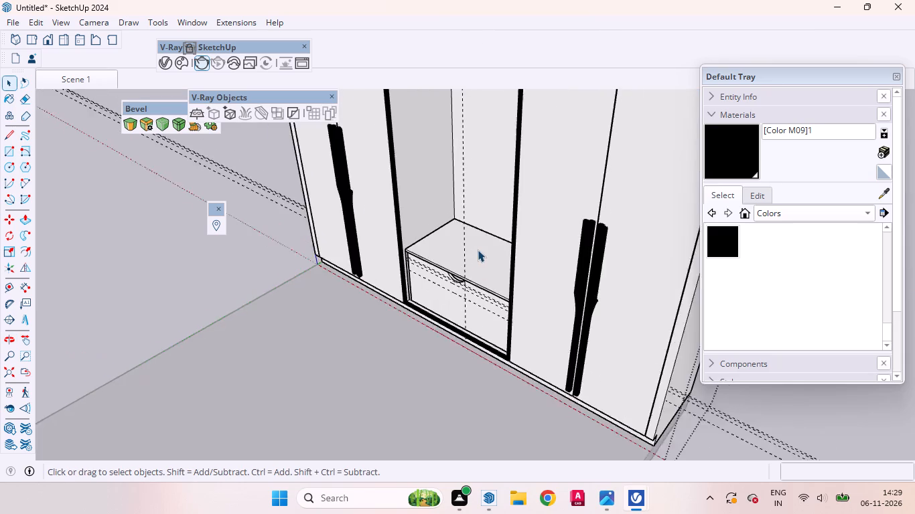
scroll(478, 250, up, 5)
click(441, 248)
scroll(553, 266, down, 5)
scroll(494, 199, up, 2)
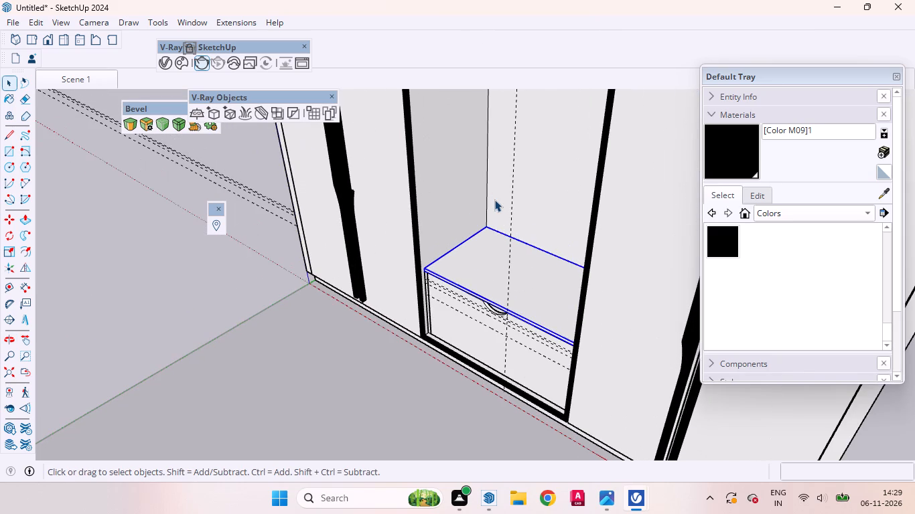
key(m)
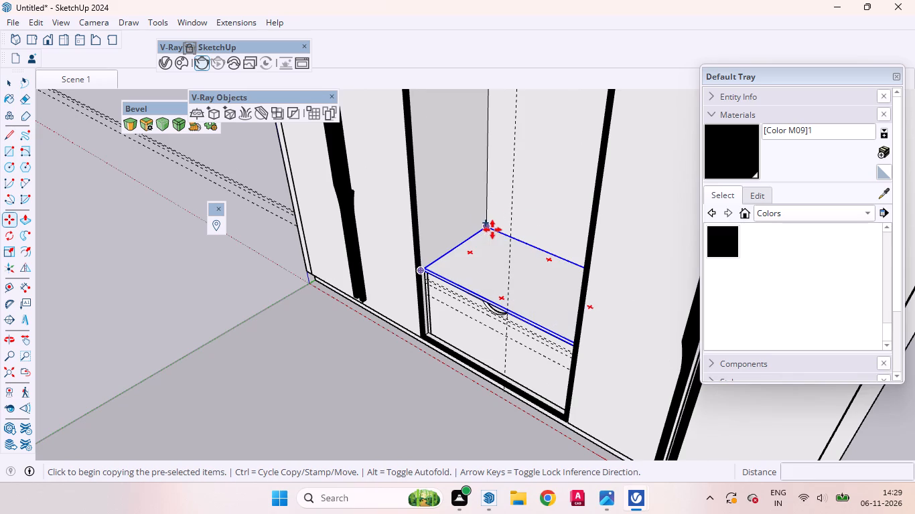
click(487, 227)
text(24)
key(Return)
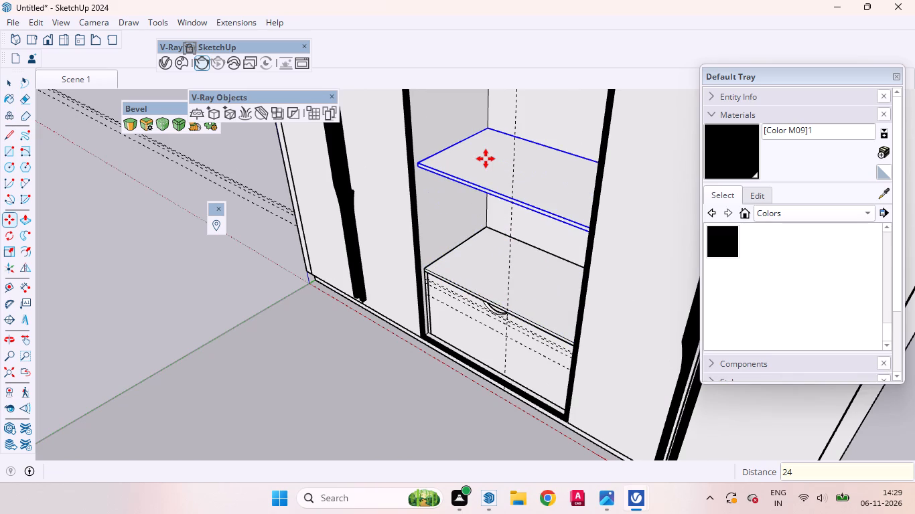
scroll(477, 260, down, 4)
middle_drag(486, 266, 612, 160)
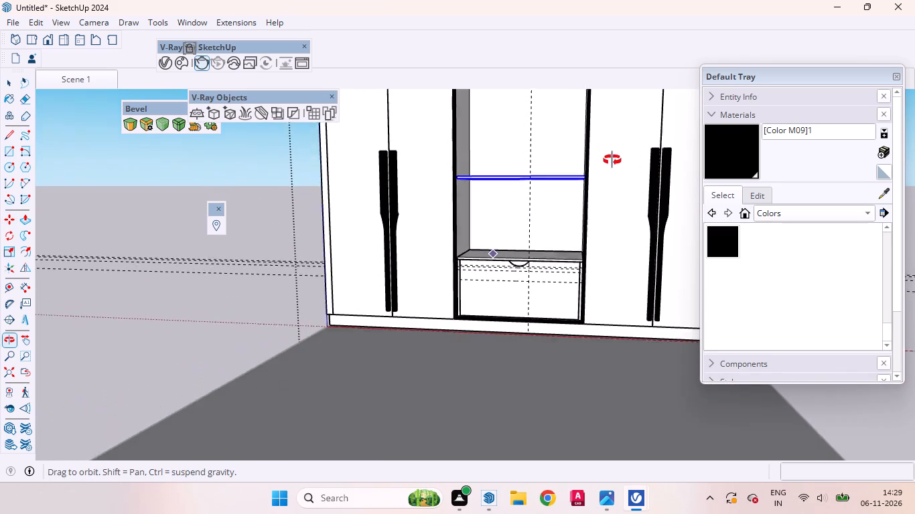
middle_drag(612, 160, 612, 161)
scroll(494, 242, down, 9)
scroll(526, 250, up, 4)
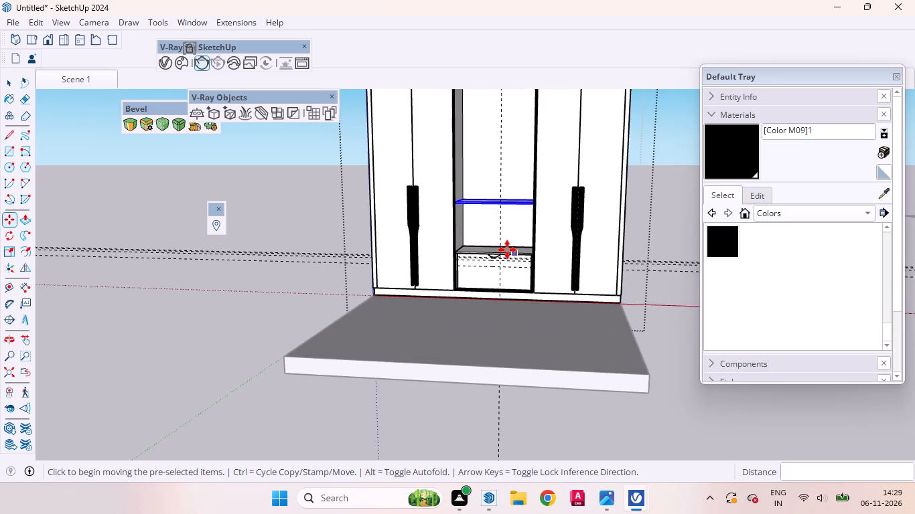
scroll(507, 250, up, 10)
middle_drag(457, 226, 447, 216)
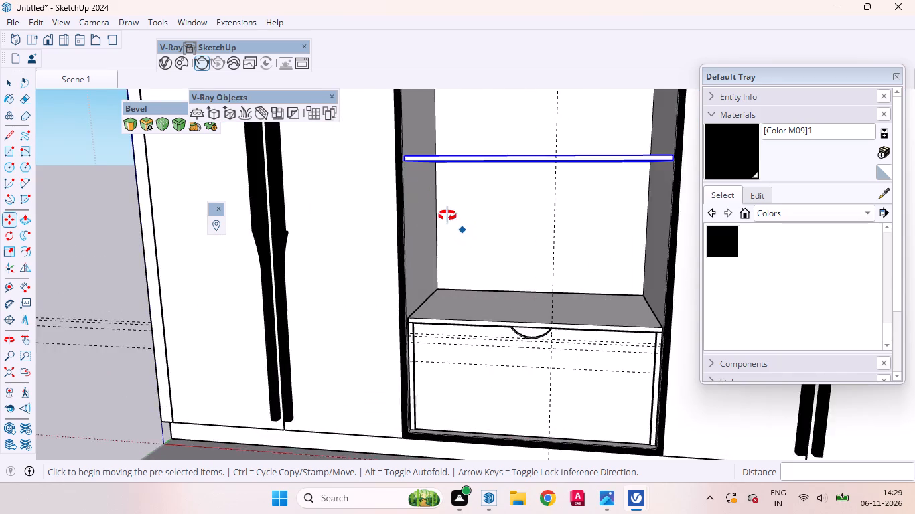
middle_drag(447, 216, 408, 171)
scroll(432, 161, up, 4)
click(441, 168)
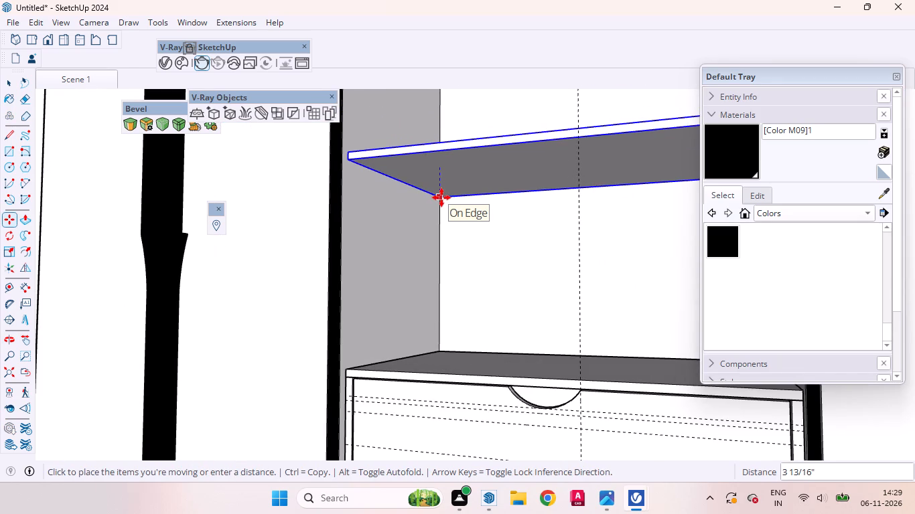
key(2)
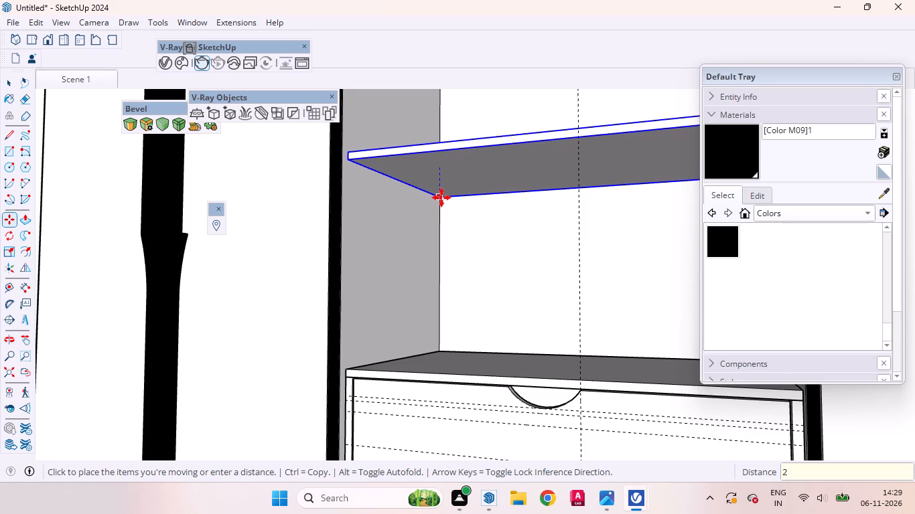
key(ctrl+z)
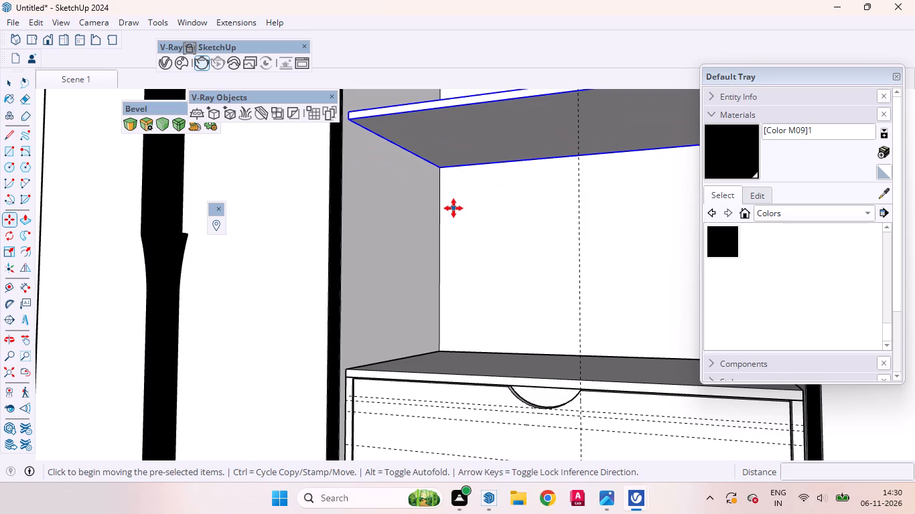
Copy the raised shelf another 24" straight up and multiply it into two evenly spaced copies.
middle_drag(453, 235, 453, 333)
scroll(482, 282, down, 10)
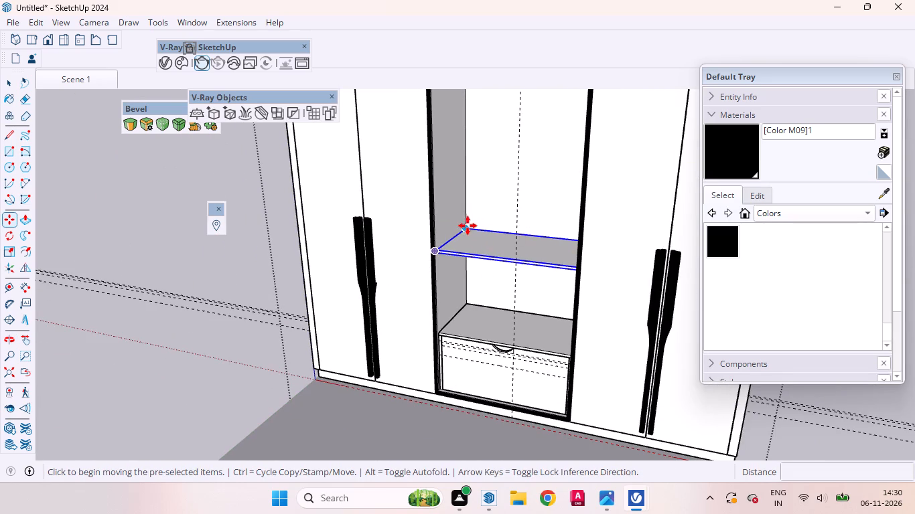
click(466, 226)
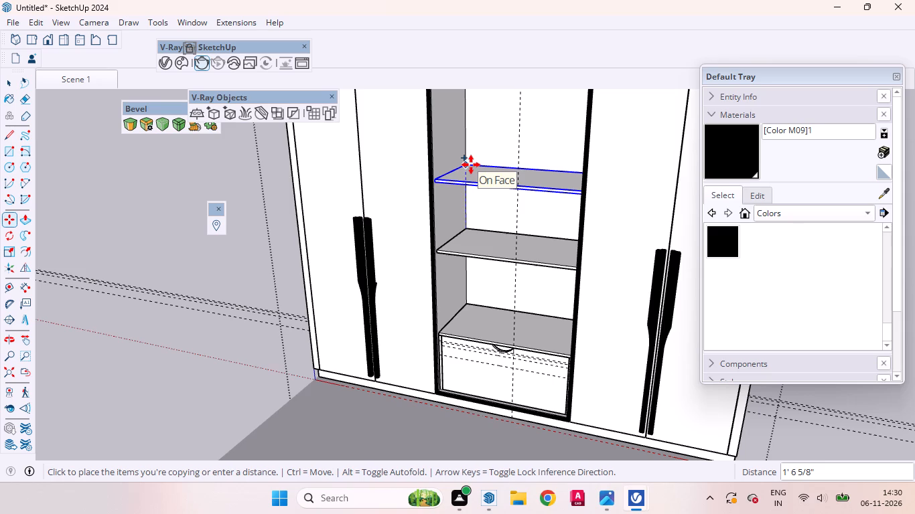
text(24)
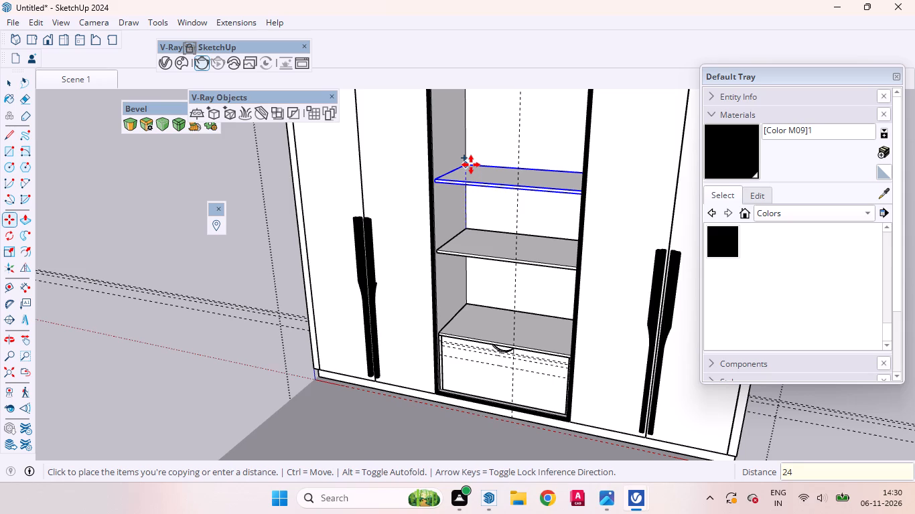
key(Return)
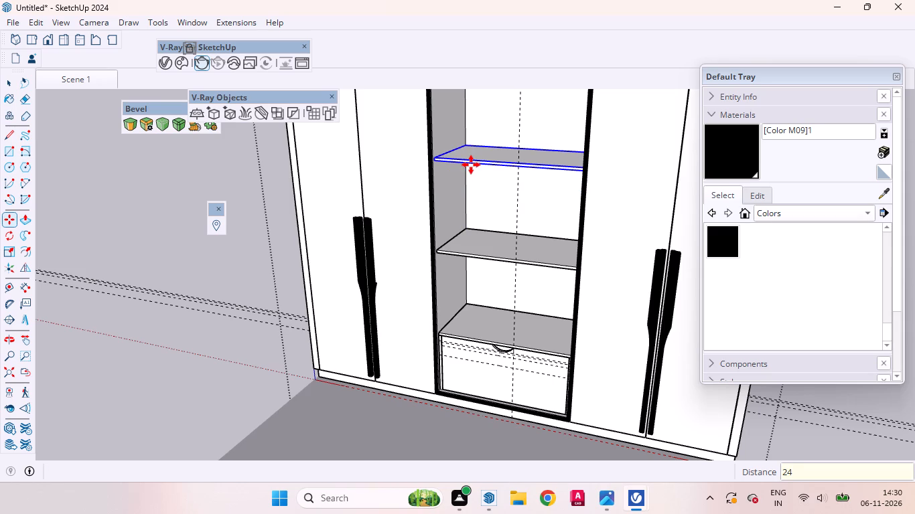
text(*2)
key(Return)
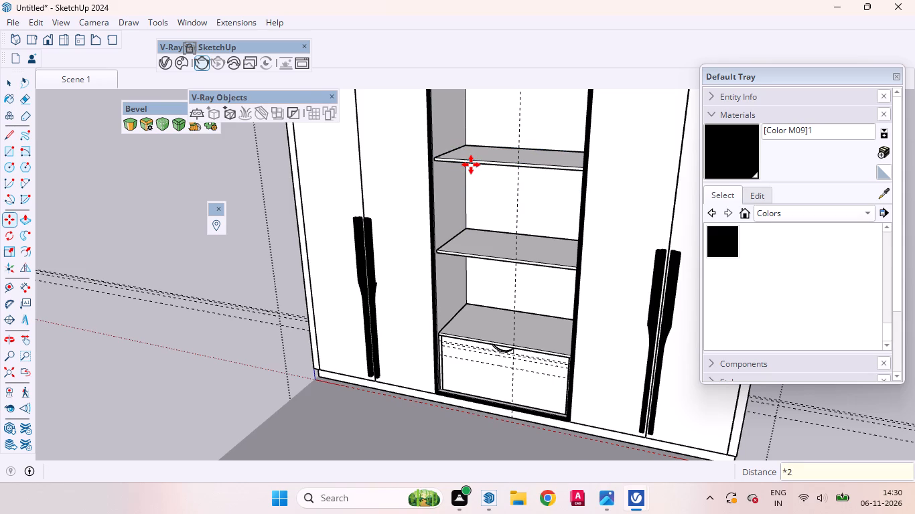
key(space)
Examine the shelf spacing in the niche, especially the gap between the topmost shelf and the wardrobe top.
scroll(471, 165, down, 10)
middle_drag(518, 221, 556, 180)
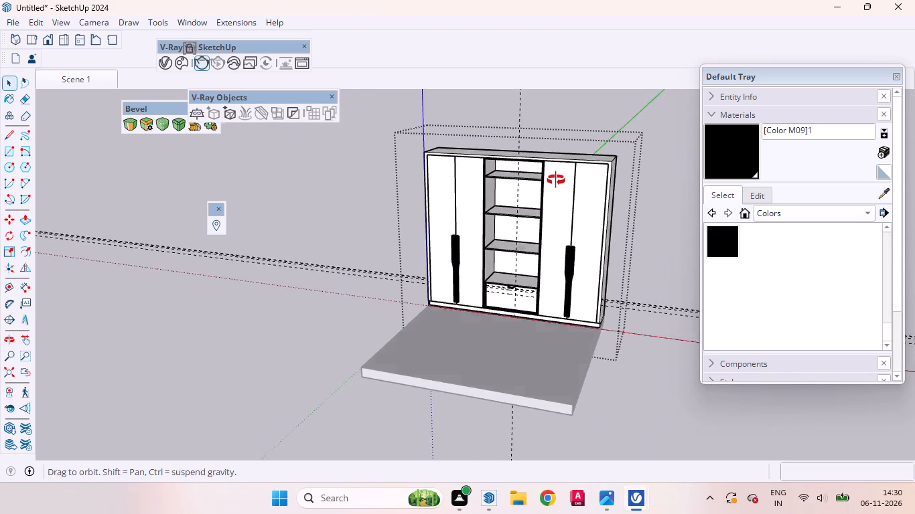
middle_drag(556, 180, 672, 209)
scroll(519, 189, up, 11)
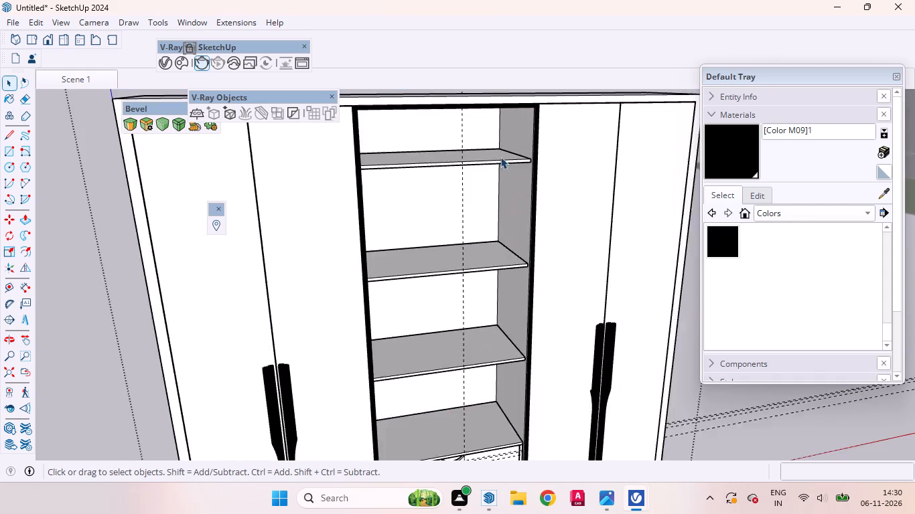
scroll(500, 157, up, 3)
scroll(500, 194, down, 10)
middle_drag(492, 222, 451, 168)
scroll(448, 159, up, 6)
scroll(480, 159, down, 5)
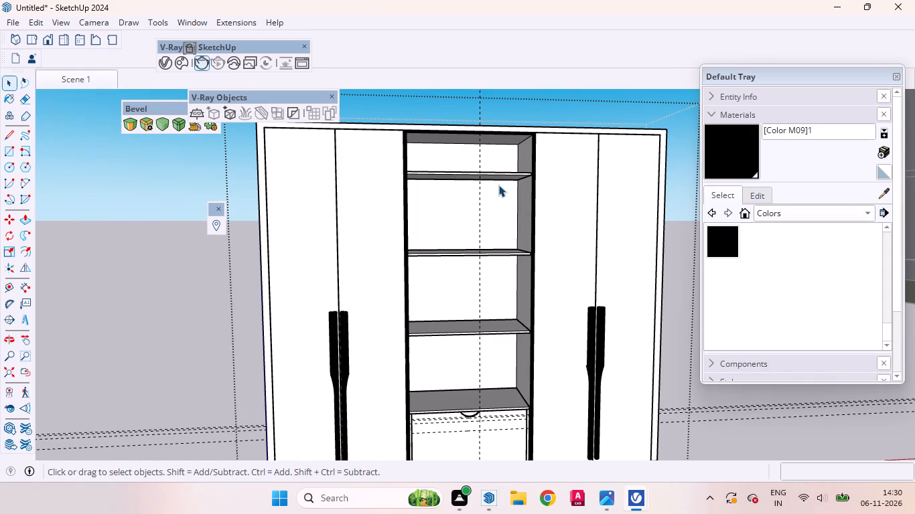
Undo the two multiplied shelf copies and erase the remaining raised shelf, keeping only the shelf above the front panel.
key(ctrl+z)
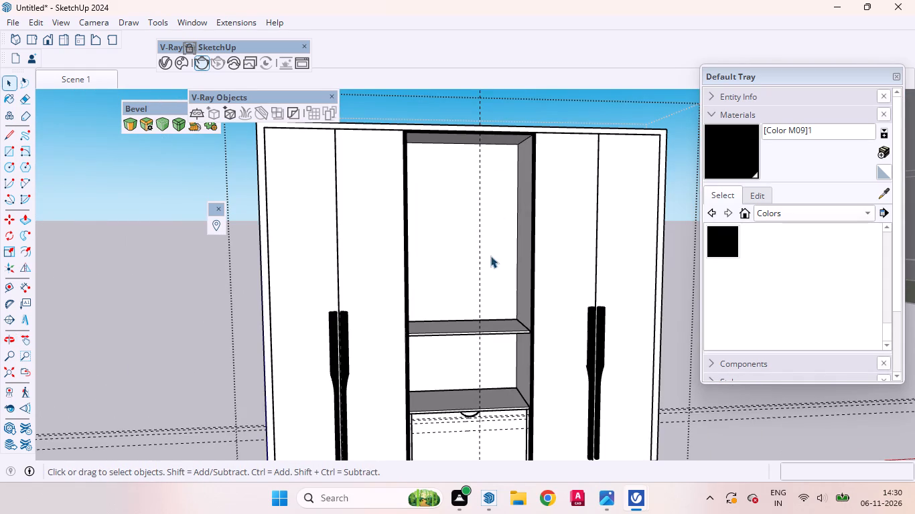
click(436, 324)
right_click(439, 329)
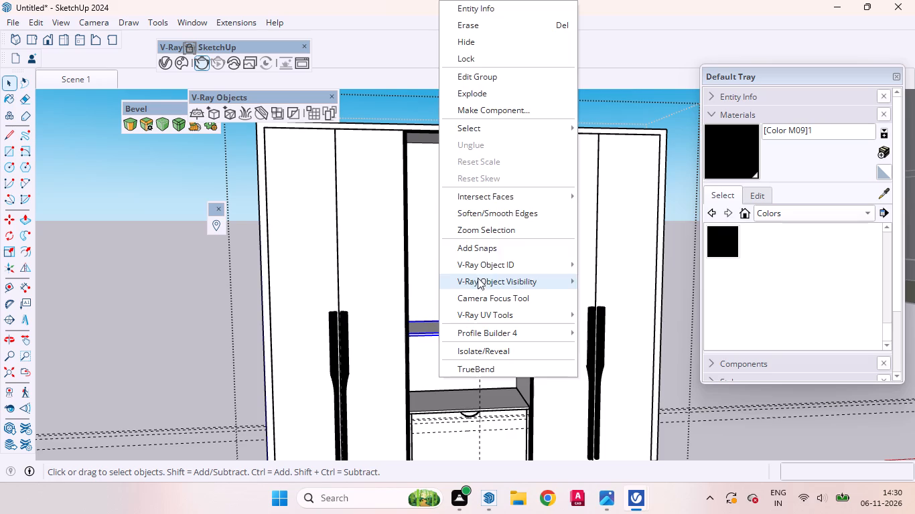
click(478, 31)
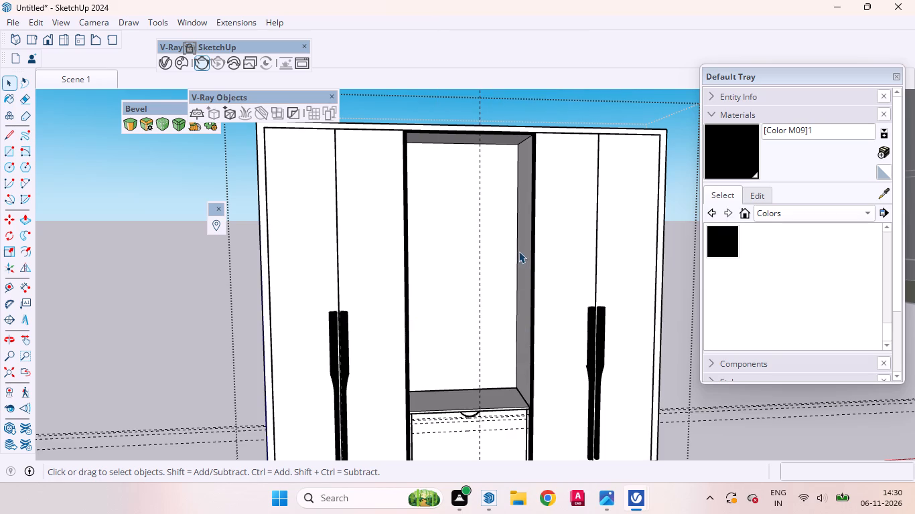
Divide the niche's rear right vertical edge above the shelf into 4 equal segments.
click(518, 251)
right_click(518, 251)
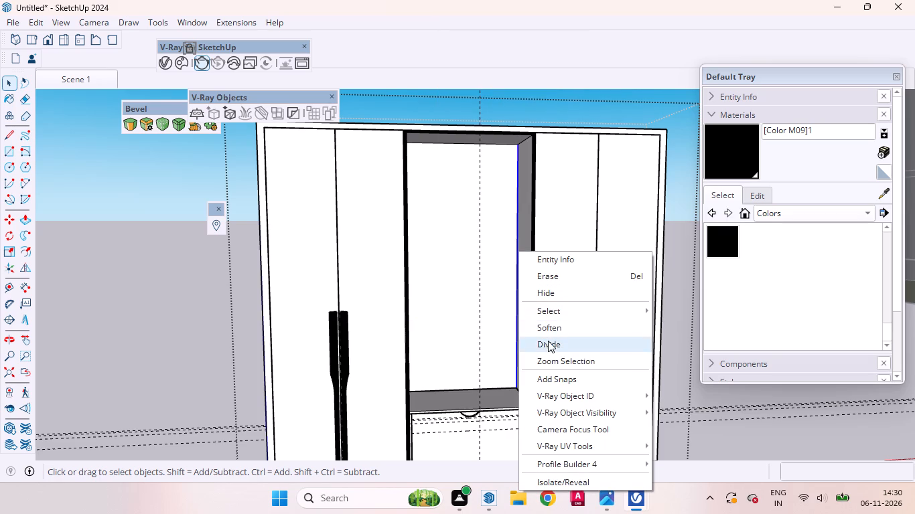
click(549, 342)
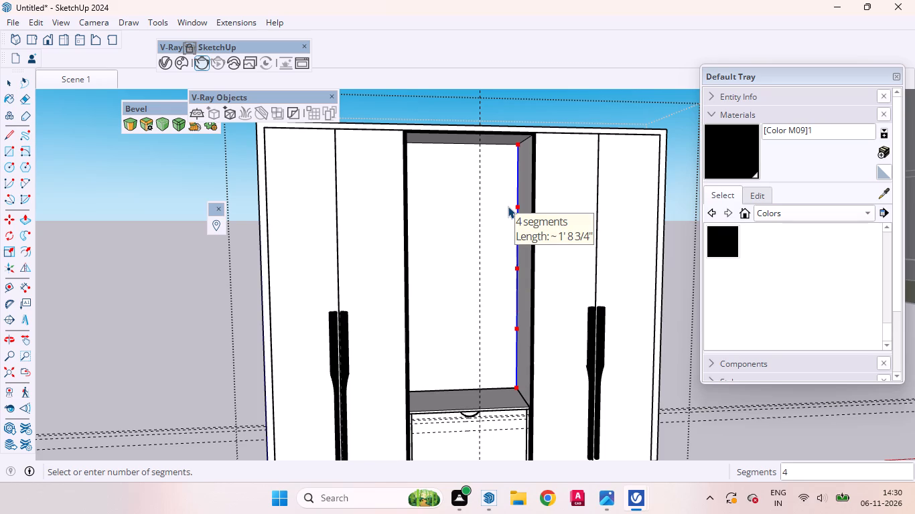
click(508, 206)
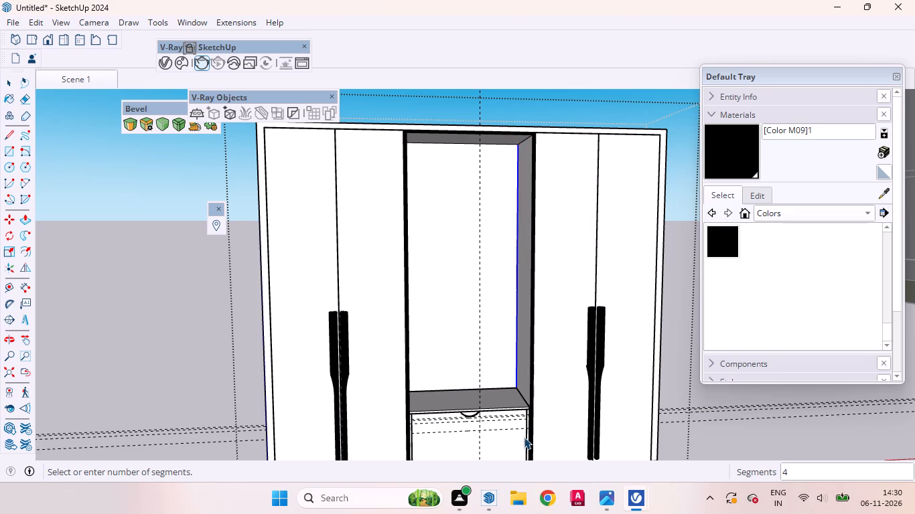
Copy the shelf above the front panel up about 1' 8 3/4" to the first division point and multiply it into four evenly spaced copies.
scroll(525, 438, up, 7)
click(499, 393)
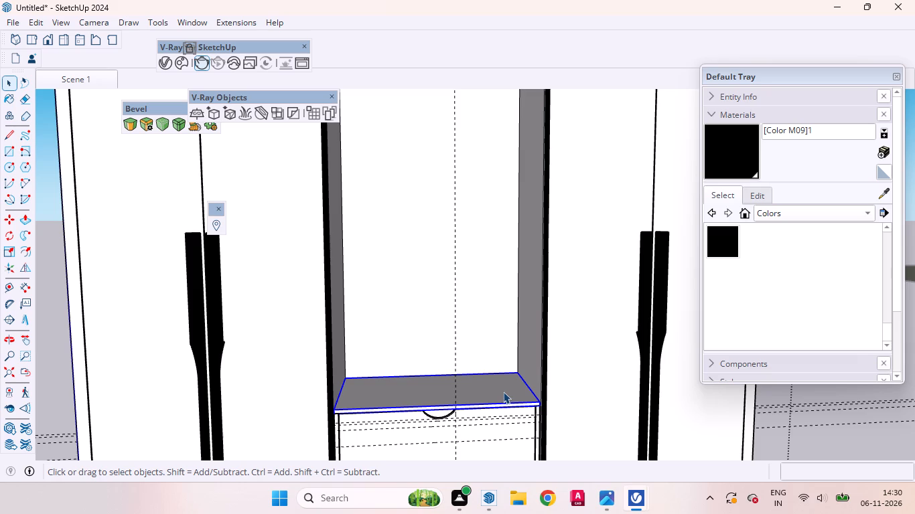
key(m)
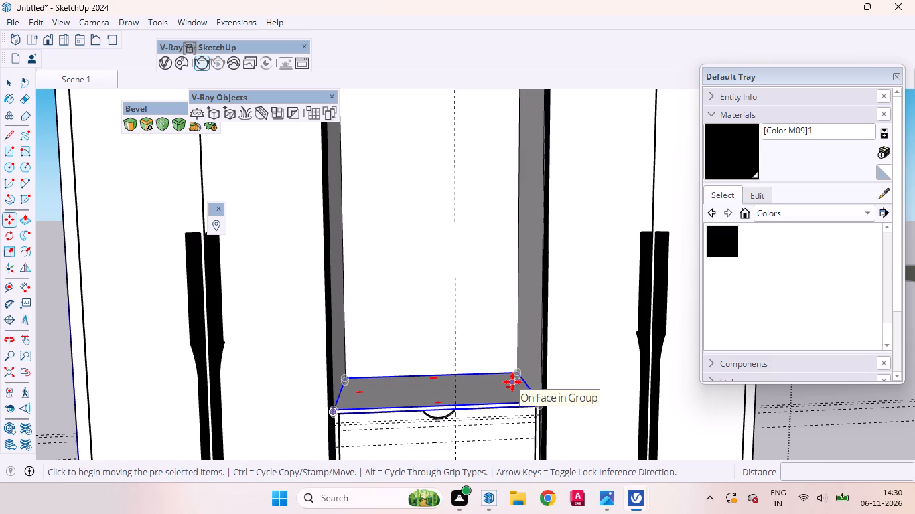
click(518, 369)
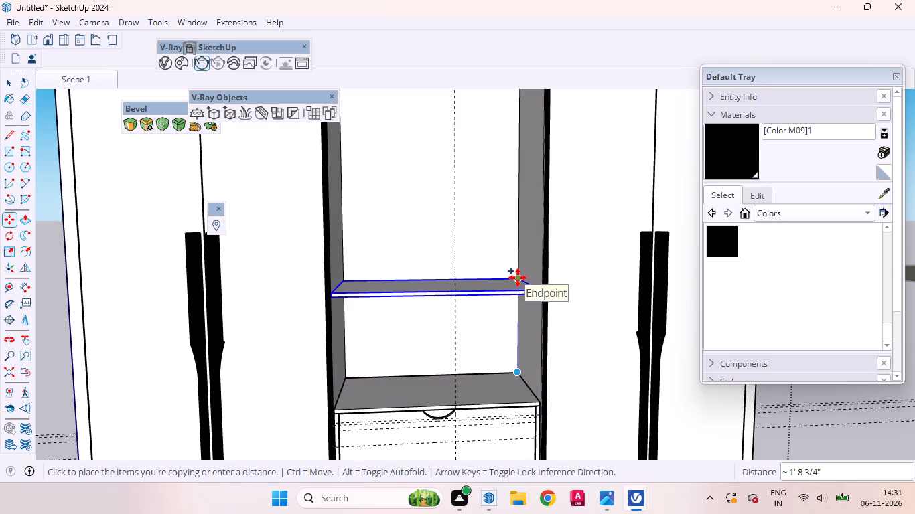
click(518, 278)
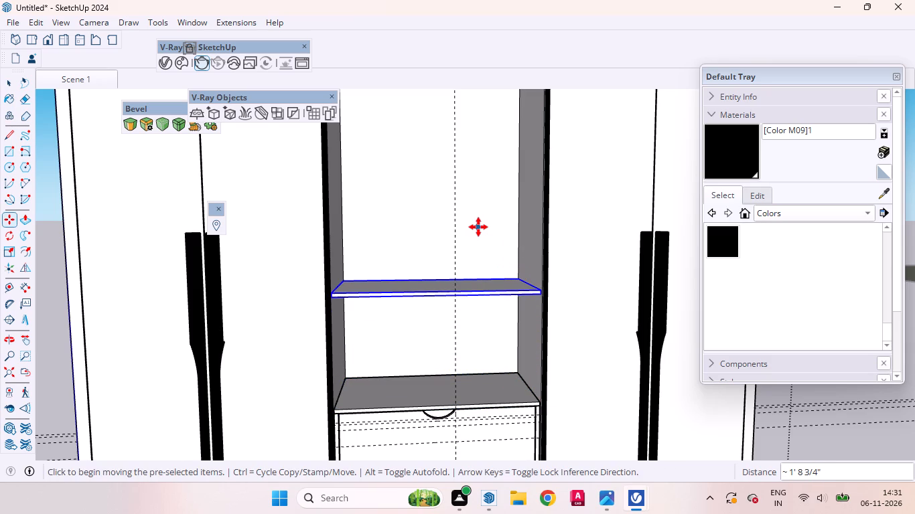
key(shift+asterisk)
key(4)
key(Return)
Examine the evenly spaced shelves in the wardrobe's middle niche from the front and from both sides.
scroll(493, 269, down, 5)
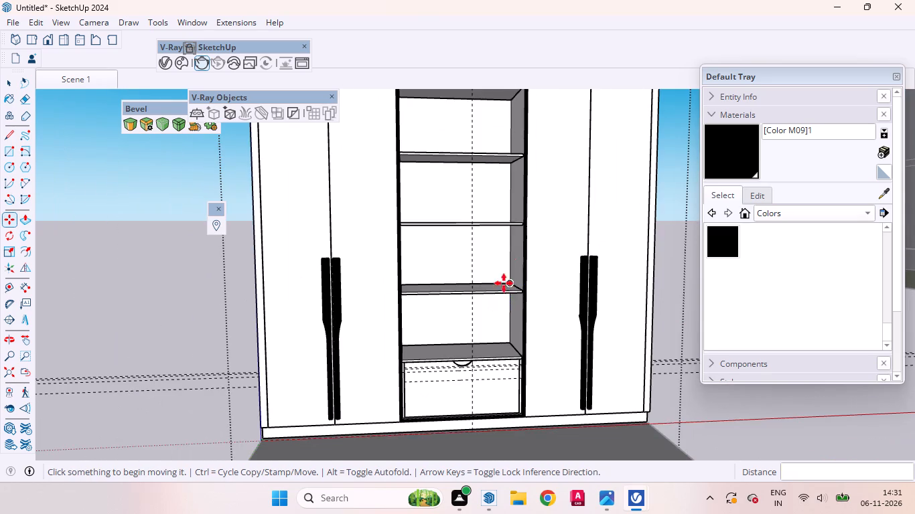
middle_drag(474, 207, 407, 240)
scroll(533, 225, down, 3)
scroll(549, 226, up, 1)
scroll(549, 226, down, 5)
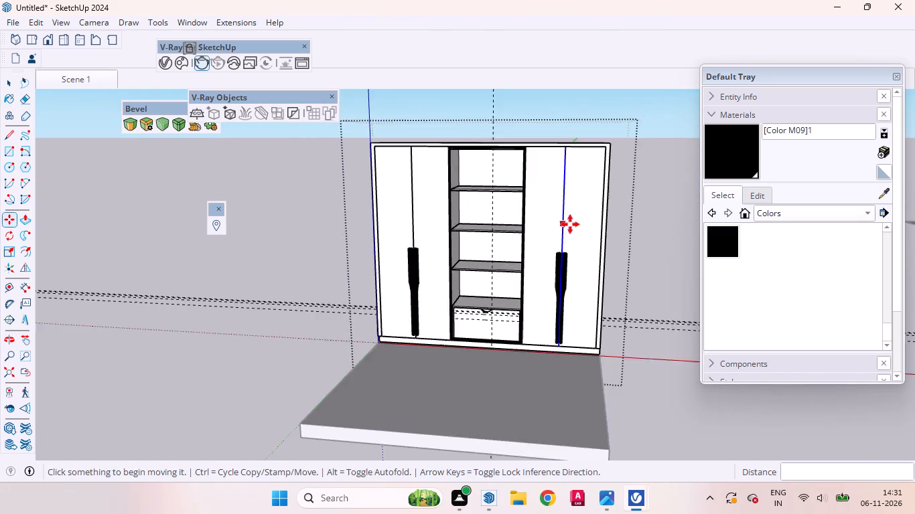
middle_drag(492, 226, 585, 220)
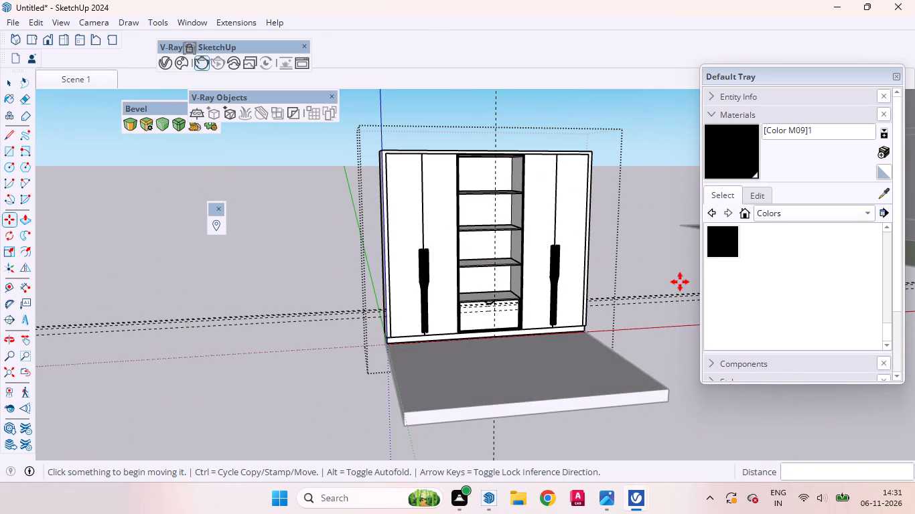
key(space)
scroll(520, 242, up, 5)
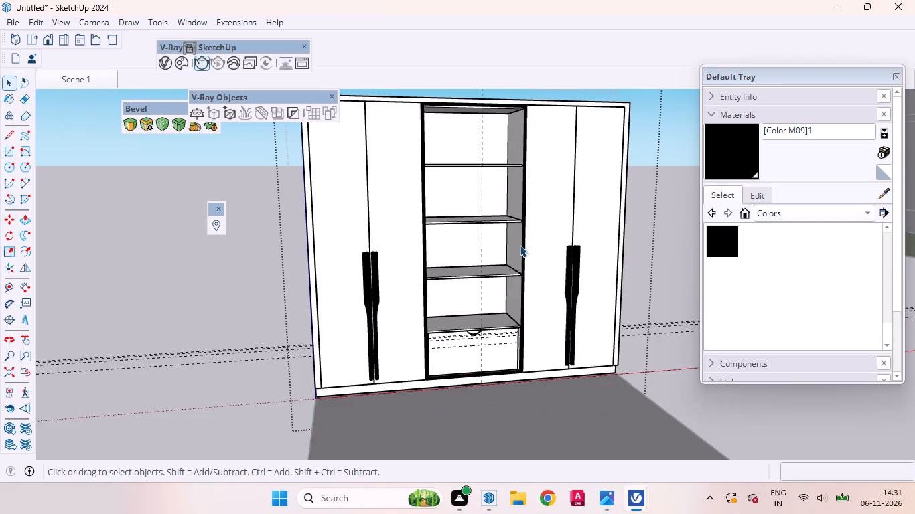
middle_drag(515, 245, 338, 295)
scroll(417, 153, up, 4)
scroll(417, 152, down, 4)
scroll(420, 149, up, 2)
scroll(420, 149, down, 6)
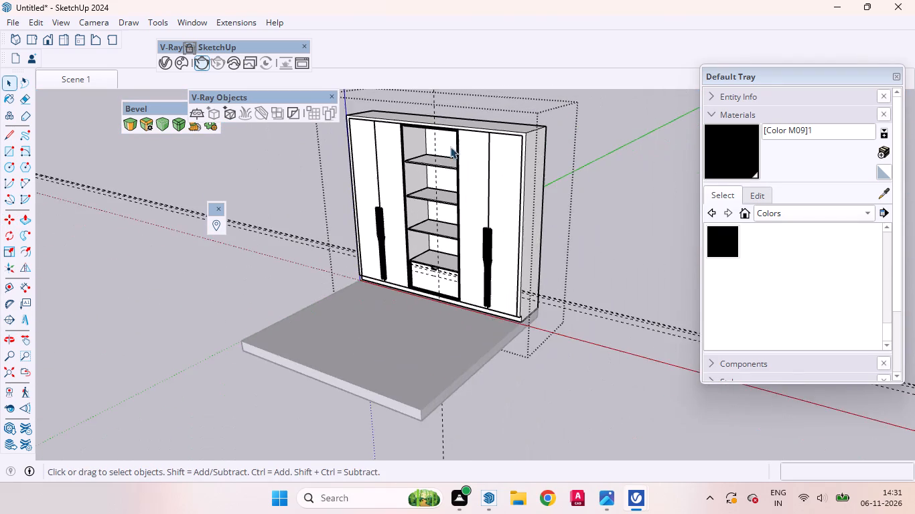
middle_drag(439, 153, 396, 90)
scroll(429, 183, up, 9)
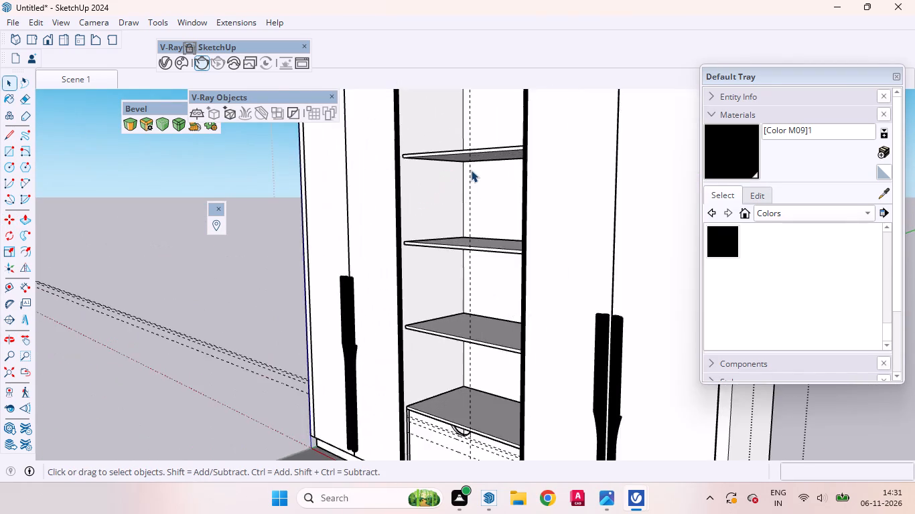
scroll(471, 169, down, 12)
middle_drag(462, 178, 605, 199)
scroll(445, 147, up, 8)
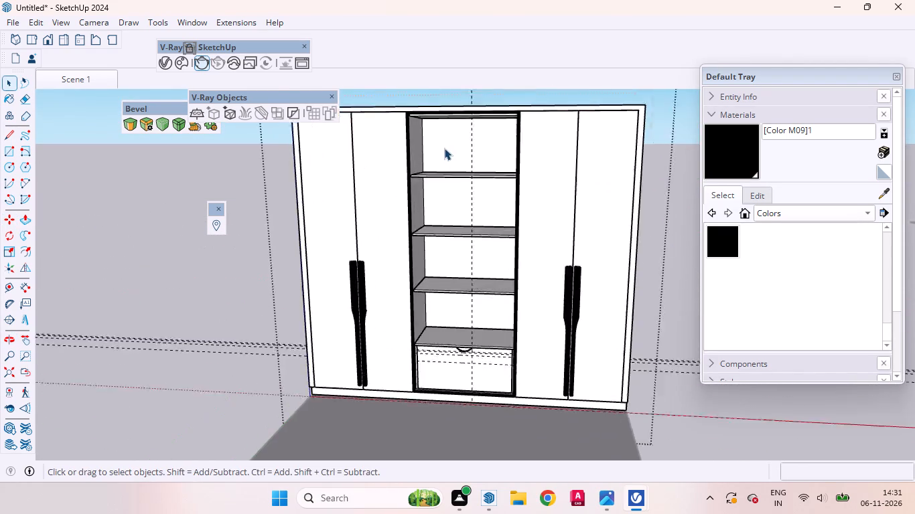
scroll(444, 148, up, 3)
middle_drag(444, 166, 362, 185)
scroll(402, 153, down, 7)
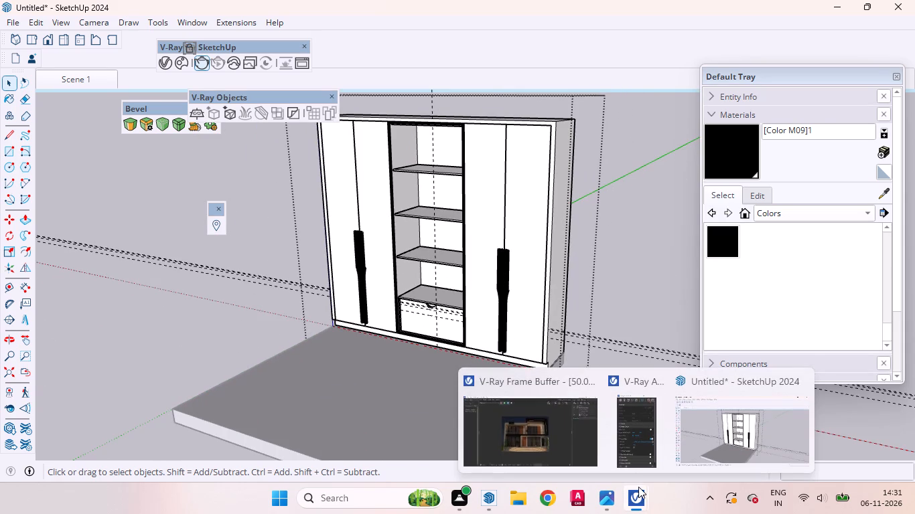
Switch to the V-Ray Frame Buffer and examine the house exterior render, including the strip lighting, facade and entrance steps.
click(557, 438)
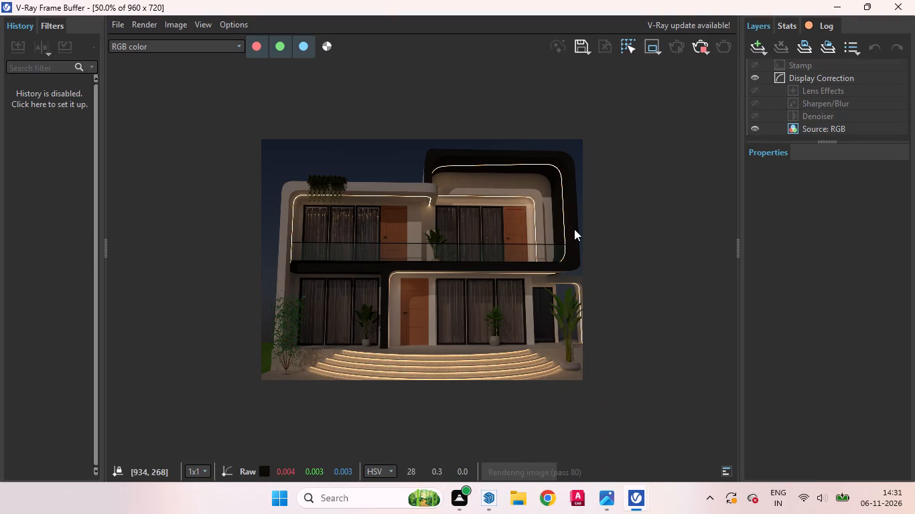
scroll(317, 230, up, 2)
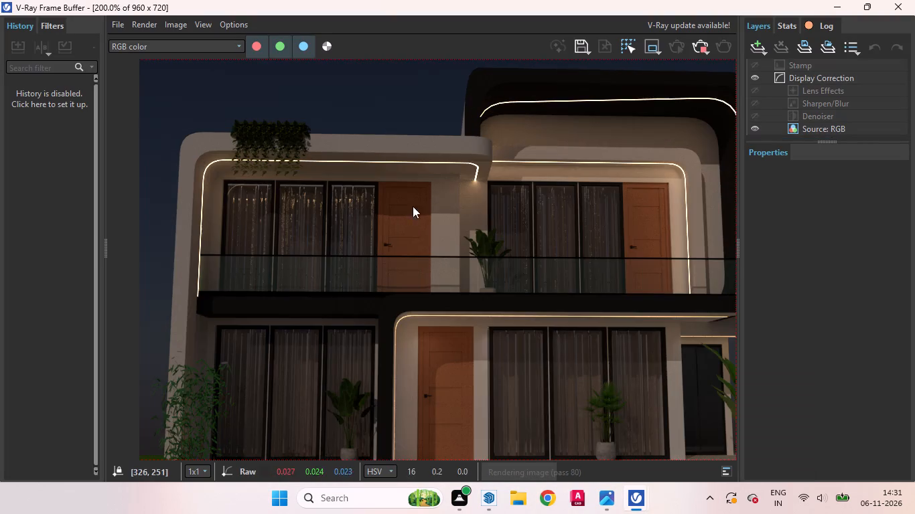
scroll(386, 221, down, 2)
scroll(417, 203, up, 2)
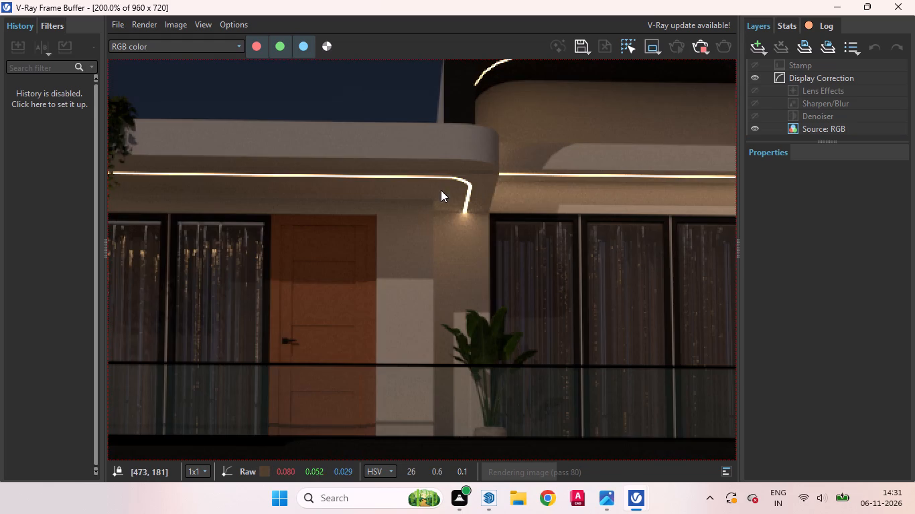
middle_drag(458, 198, 394, 163)
scroll(400, 182, up, 3)
scroll(400, 182, down, 1)
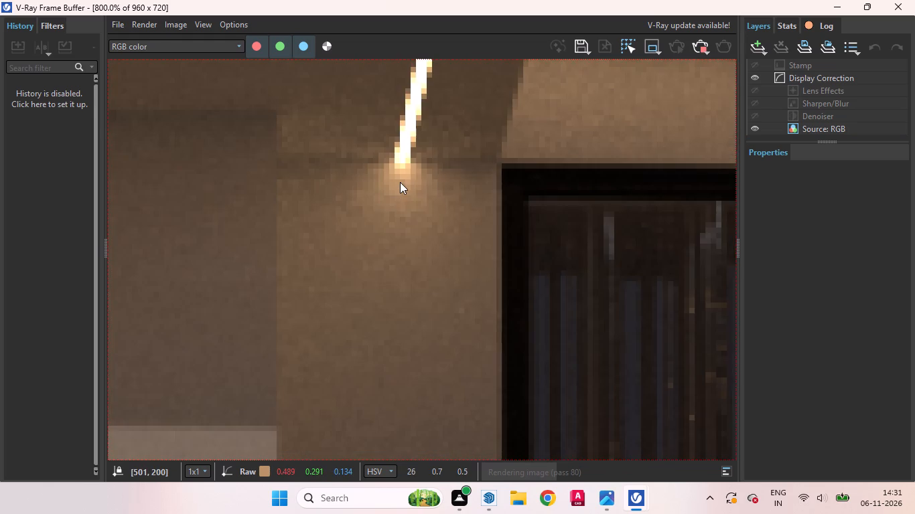
scroll(401, 183, down, 1)
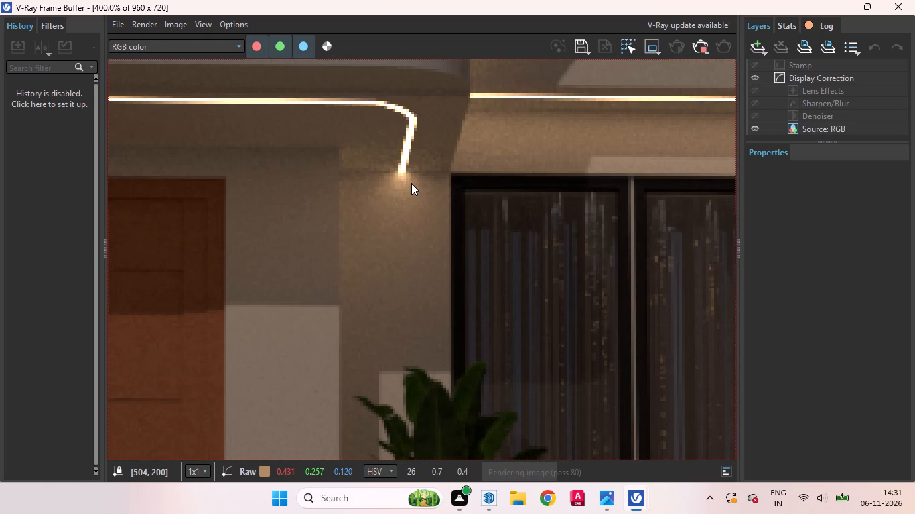
scroll(441, 98, down, 6)
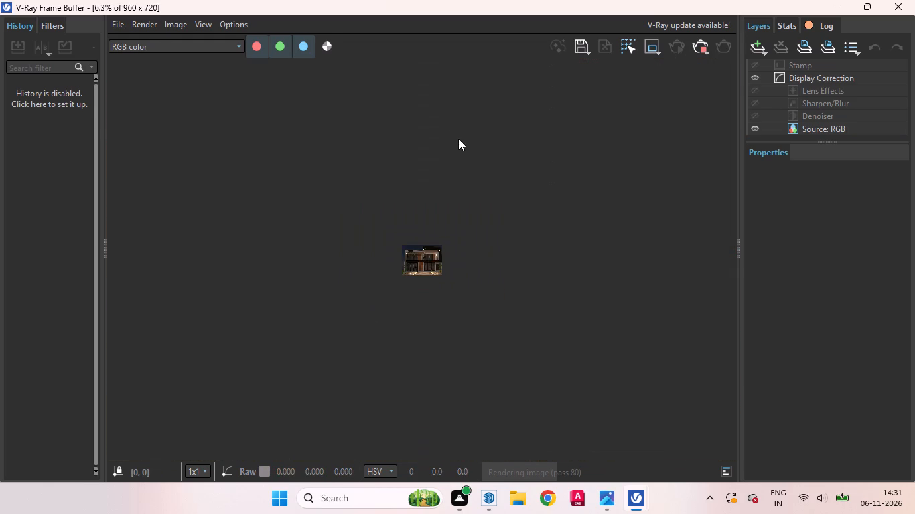
scroll(428, 243, up, 3)
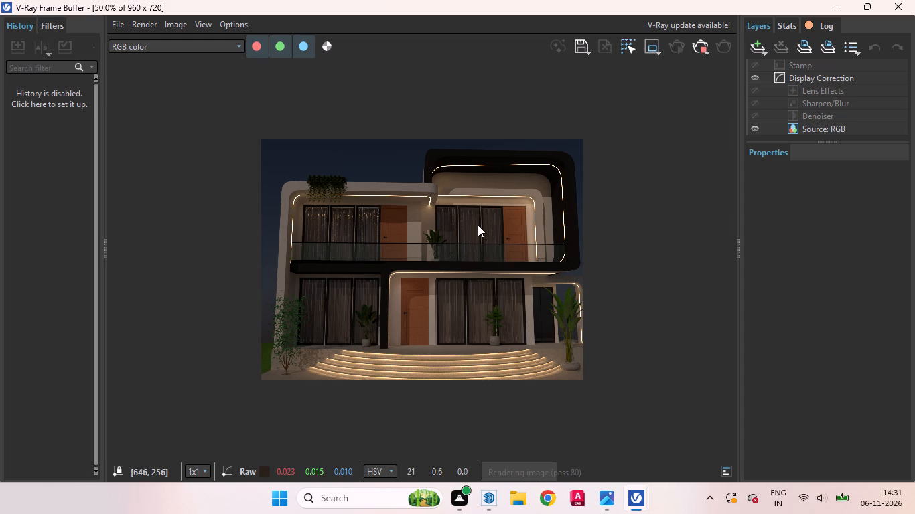
scroll(478, 226, down, 1)
scroll(427, 291, up, 1)
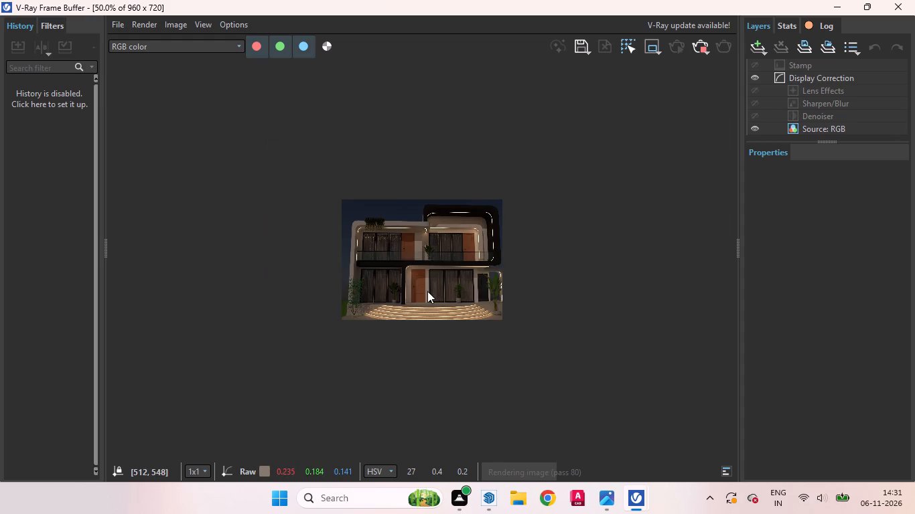
scroll(341, 366, up, 1)
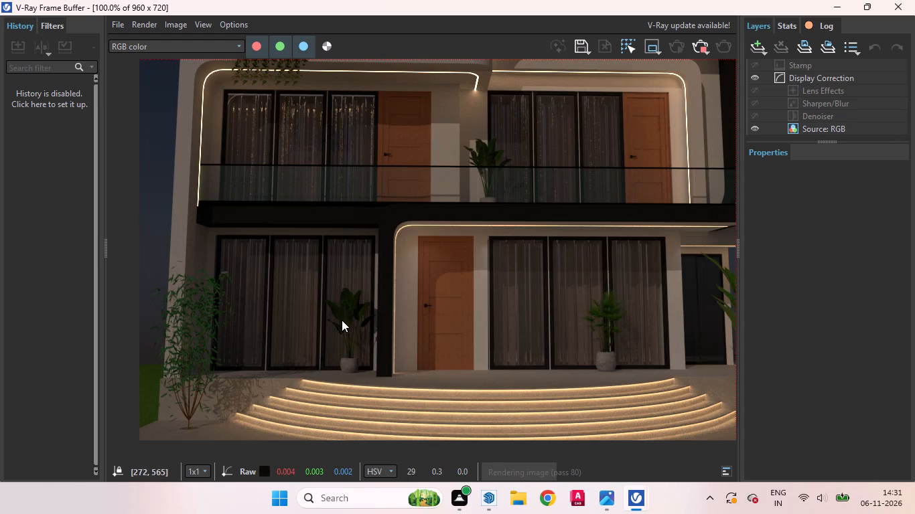
scroll(342, 320, down, 1)
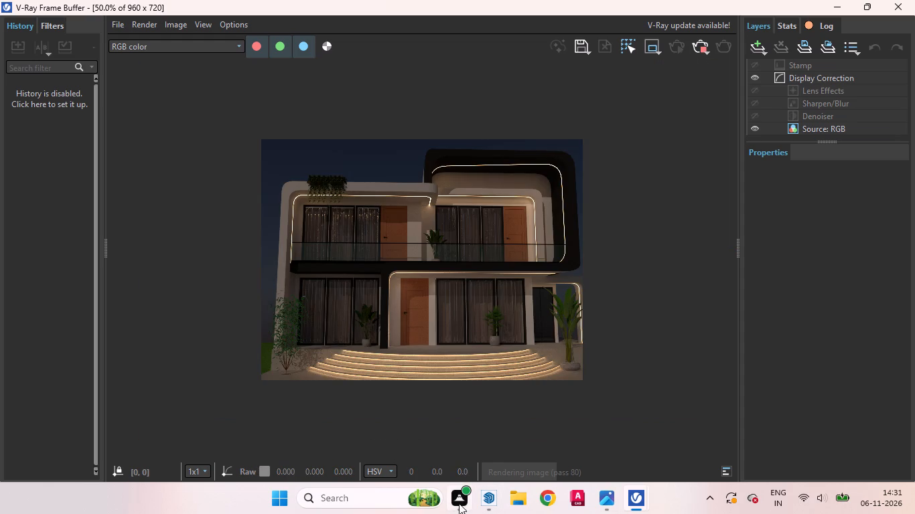
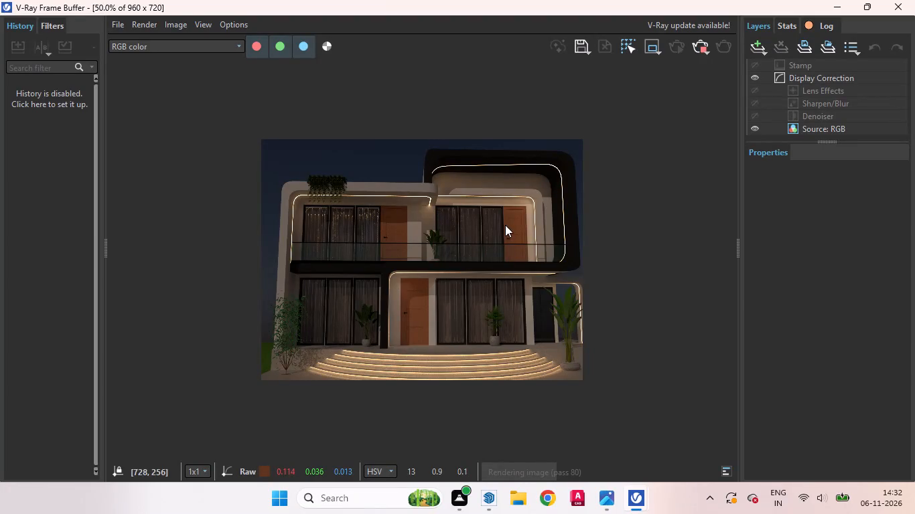
Switch back to SketchUp and place a vertical guide 10 9/16" forward of the rear edge on the niche's left side panel.
click(840, 7)
scroll(478, 201, down, 2)
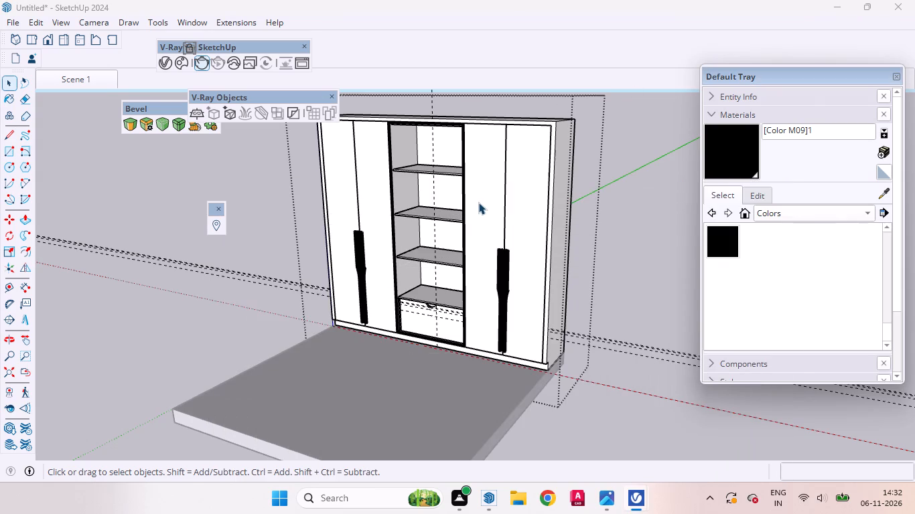
scroll(478, 202, down, 1)
scroll(409, 164, up, 4)
middle_drag(436, 161, 363, 99)
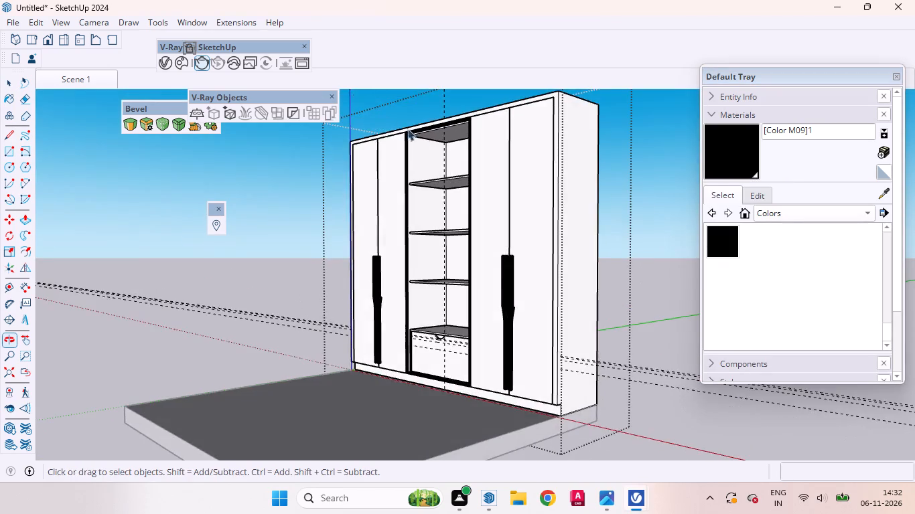
scroll(419, 133, up, 3)
scroll(422, 135, down, 1)
scroll(422, 135, up, 5)
key(t)
scroll(455, 157, up, 6)
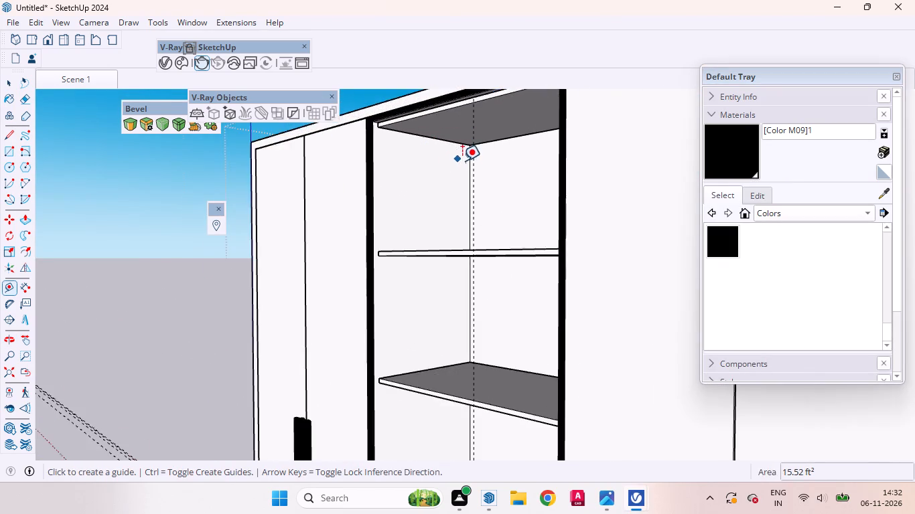
scroll(462, 161, up, 2)
click(471, 159)
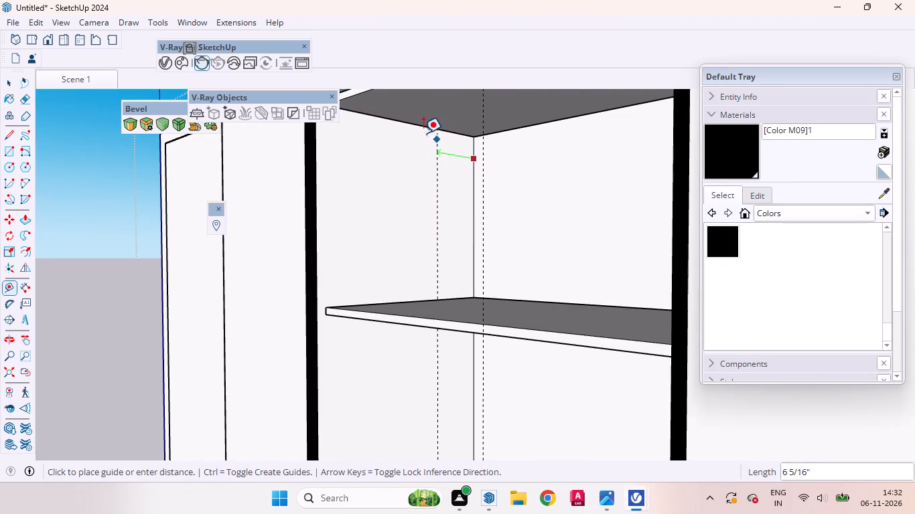
click(409, 126)
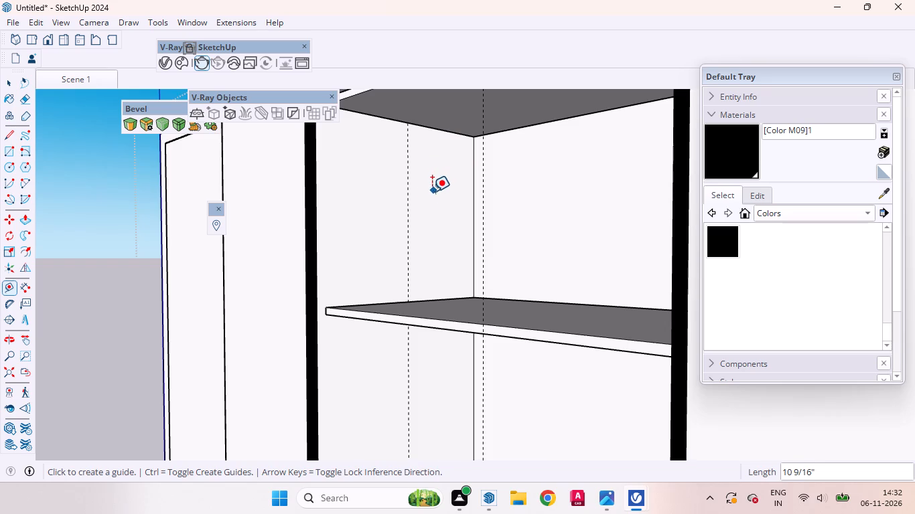
Offset a second vertical guide 1" toward the front from the guide on the niche's left side panel.
middle_drag(431, 191, 384, 194)
scroll(353, 192, up, 8)
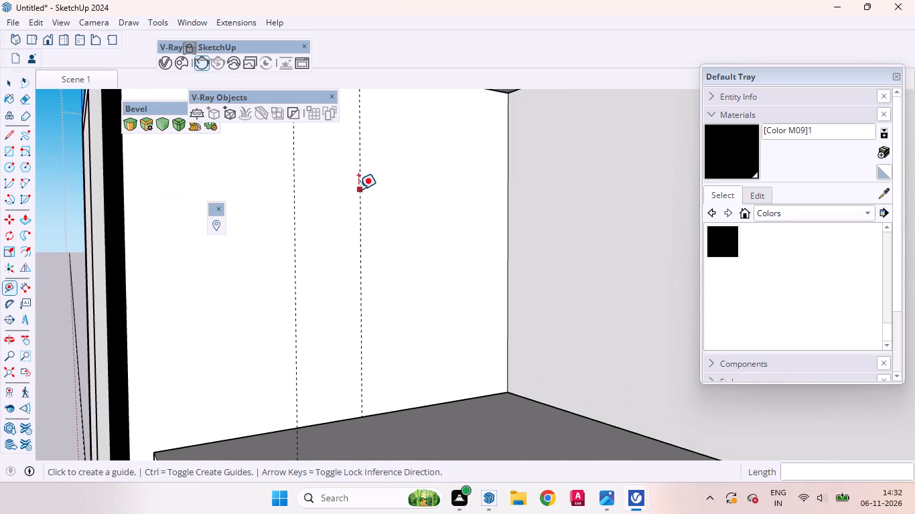
click(358, 189)
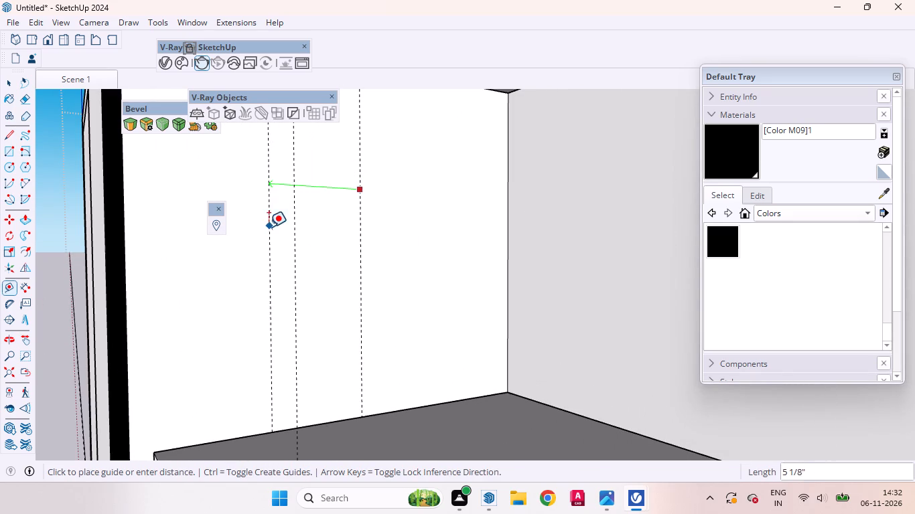
key(1)
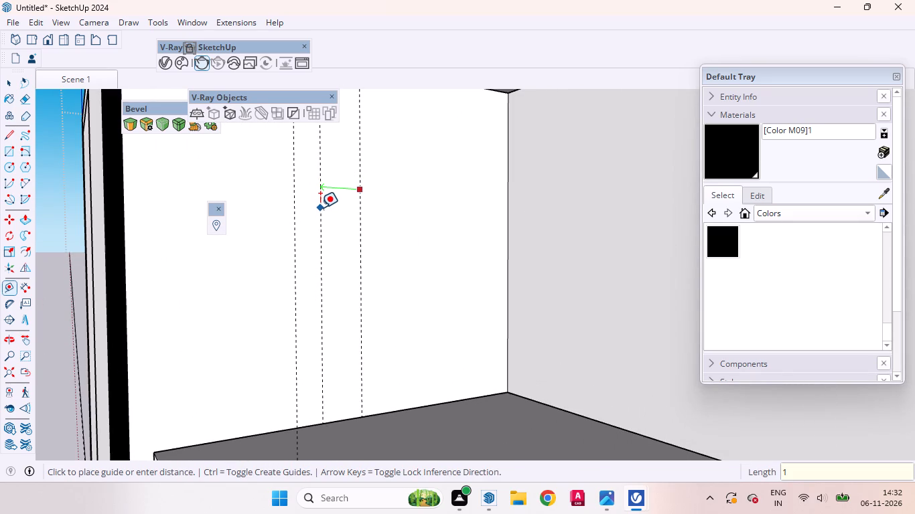
key(Return)
Place a matching vertical guide 10 9/16" forward of the rear edge on the niche's right side panel.
scroll(469, 236, down, 9)
middle_drag(456, 262, 464, 265)
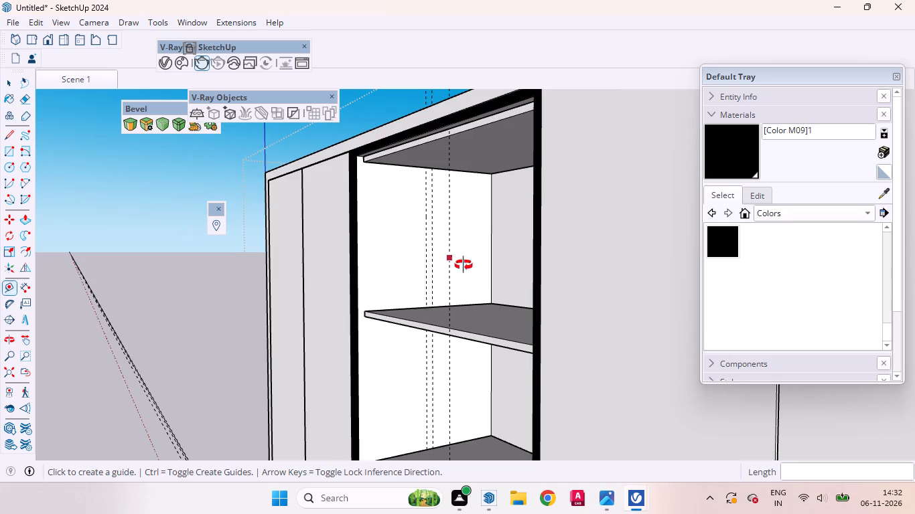
middle_drag(464, 265, 606, 266)
scroll(496, 202, down, 8)
middle_drag(508, 224, 685, 253)
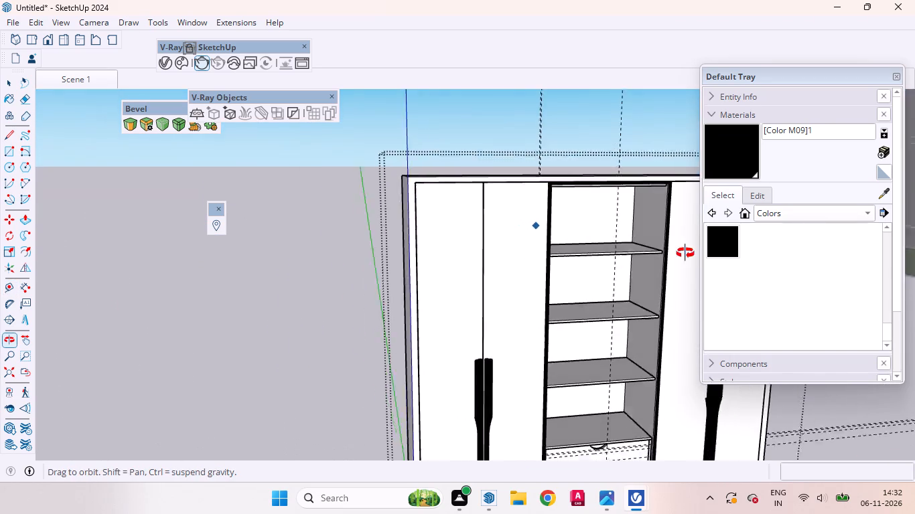
middle_drag(685, 253, 709, 247)
scroll(492, 211, up, 8)
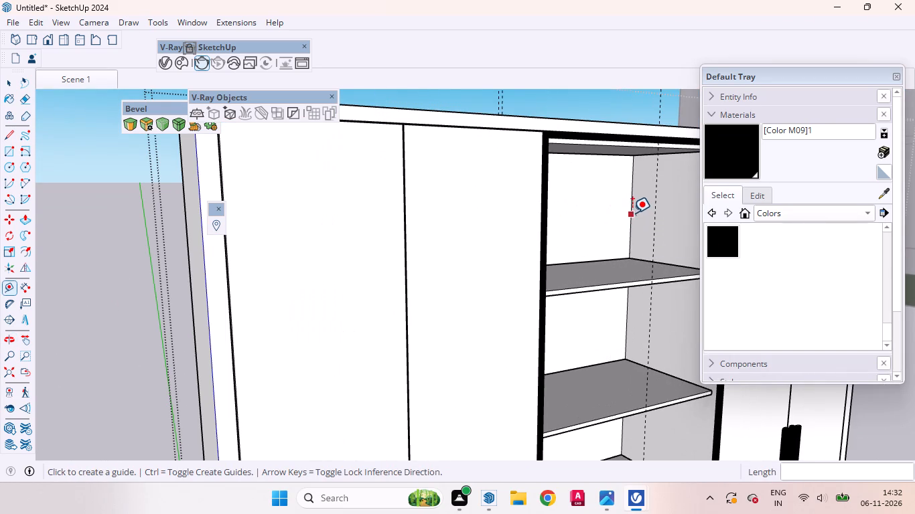
click(632, 194)
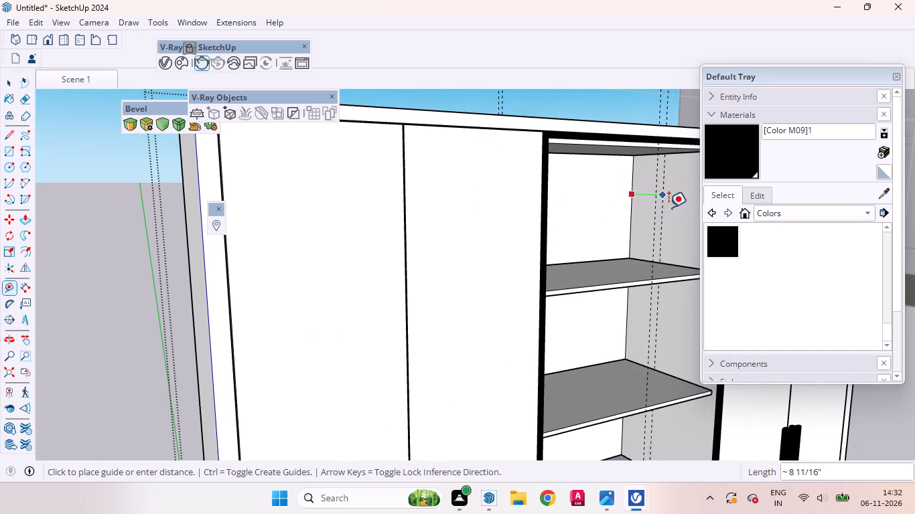
scroll(666, 207, down, 4)
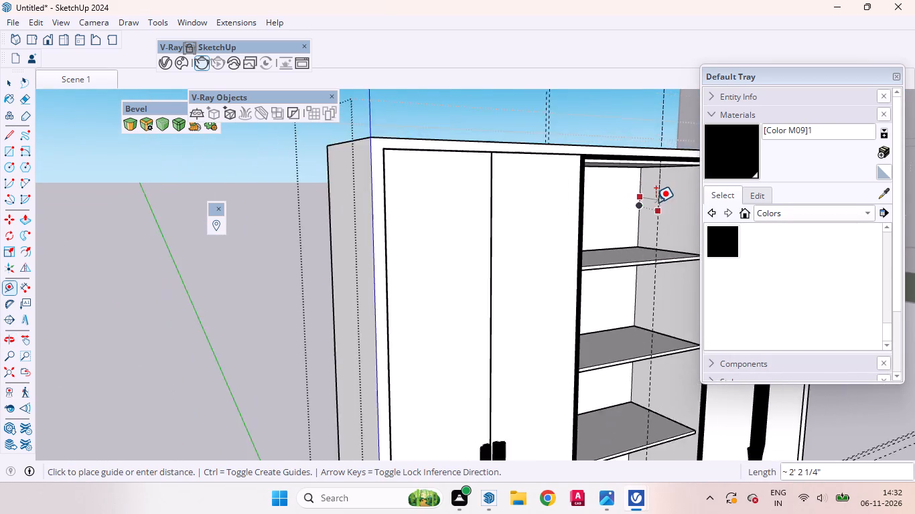
scroll(656, 202, down, 8)
scroll(658, 195, up, 9)
middle_drag(667, 192, 707, 155)
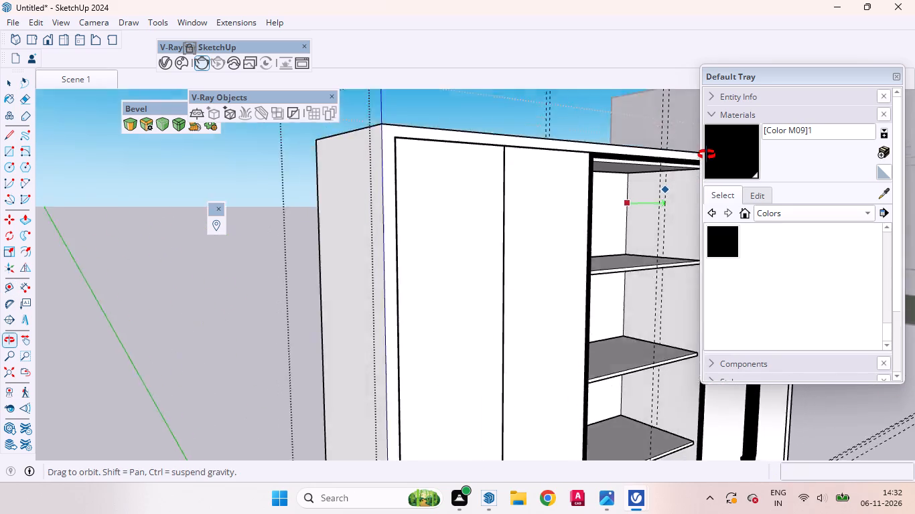
middle_drag(707, 155, 710, 143)
scroll(690, 153, up, 4)
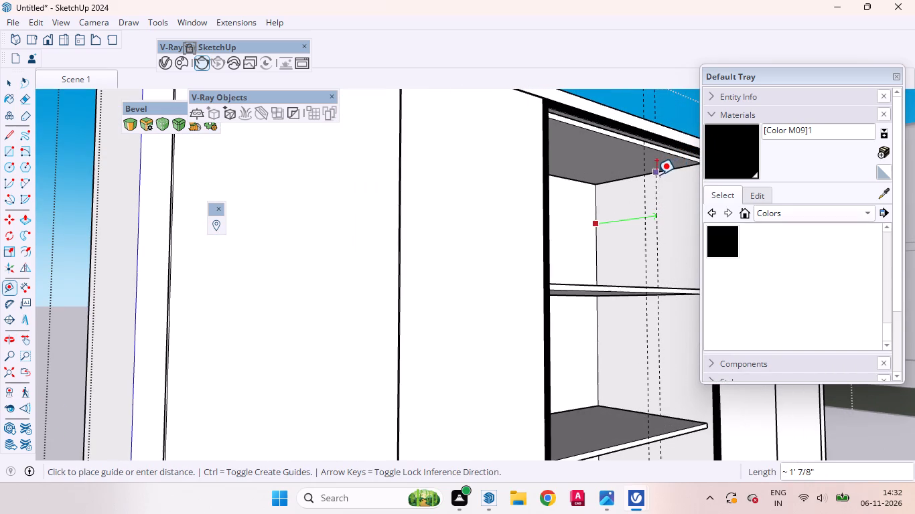
scroll(644, 175, up, 15)
middle_drag(640, 181, 662, 192)
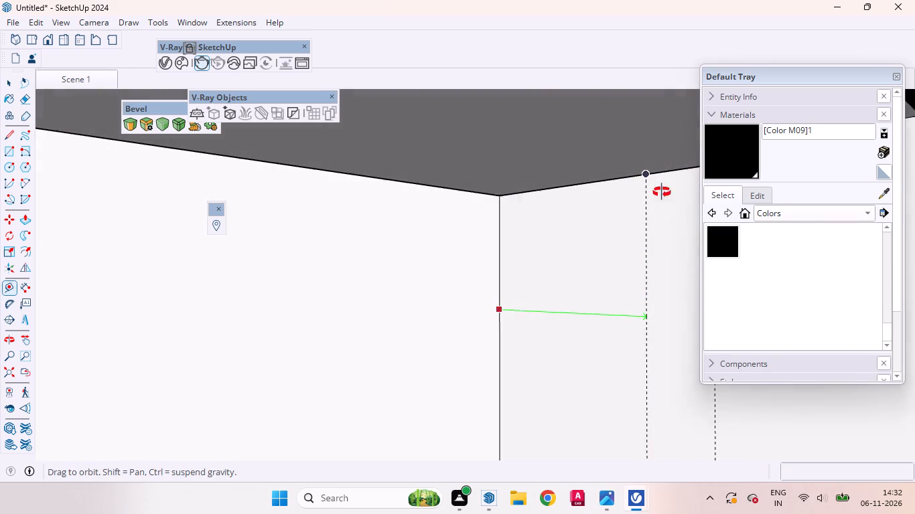
middle_drag(662, 192, 679, 195)
scroll(678, 192, down, 1)
click(651, 176)
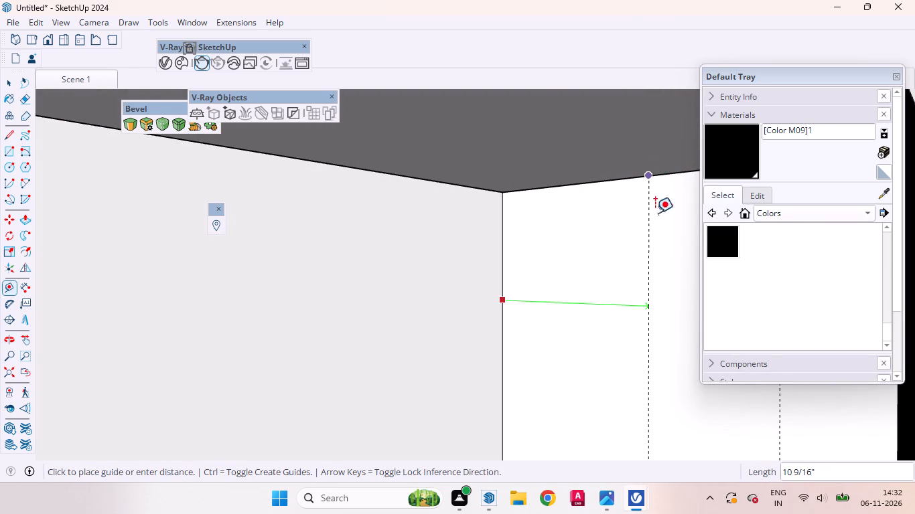
Offset a guide 1" along the red axis from the vertical guide on the niche's right side panel.
click(648, 252)
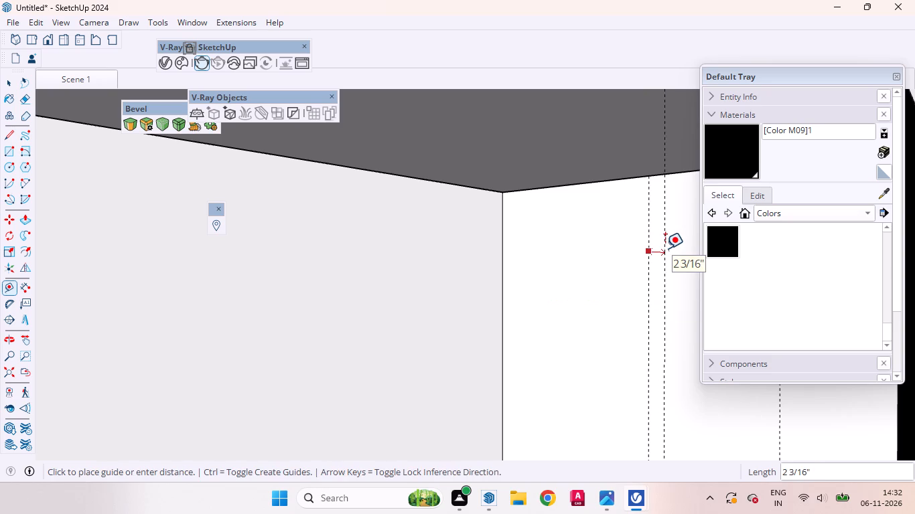
key(1)
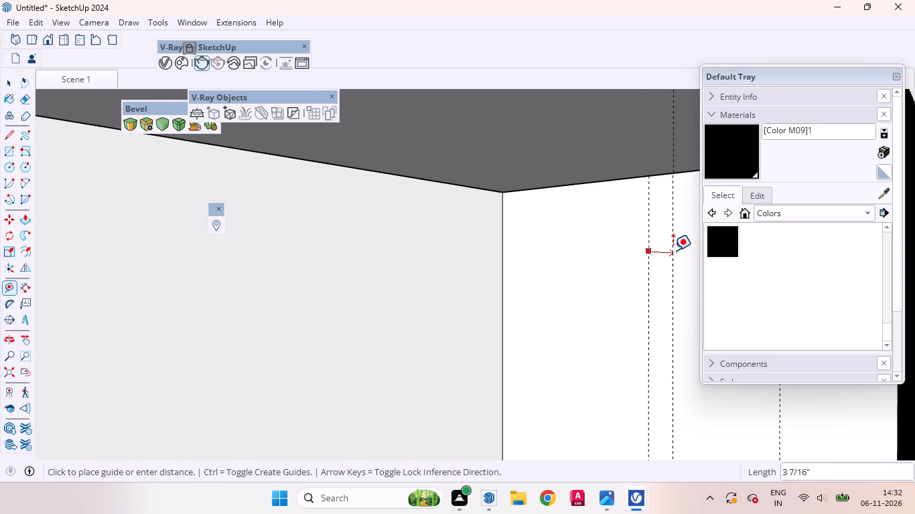
key(Return)
Offset a vertical guide 1" toward the front from the guide on the face of the niche's right side panel.
scroll(570, 249, down, 4)
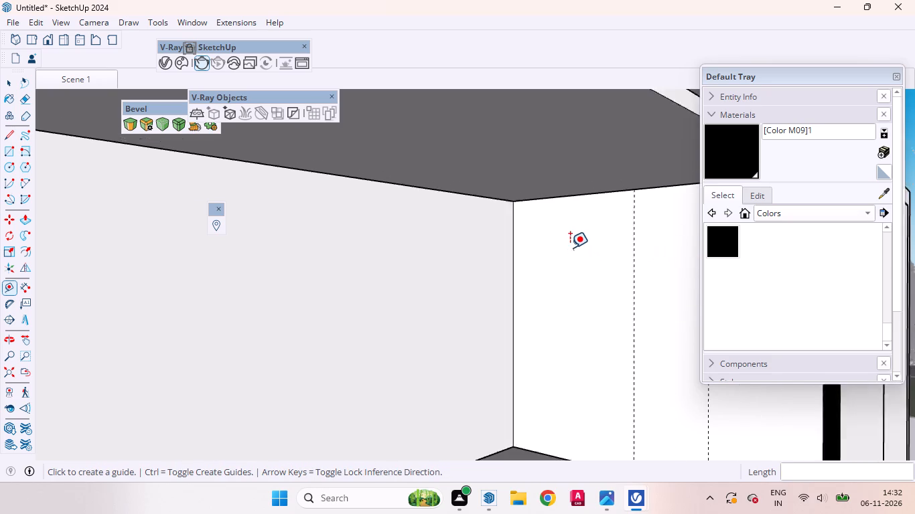
scroll(570, 248, down, 12)
middle_drag(620, 277, 488, 316)
scroll(541, 291, up, 4)
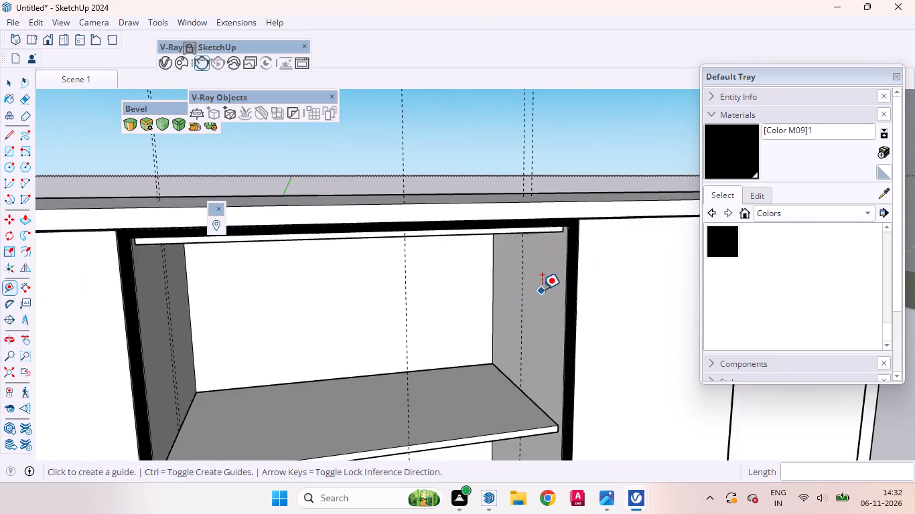
scroll(542, 289, up, 5)
middle_drag(506, 303, 556, 283)
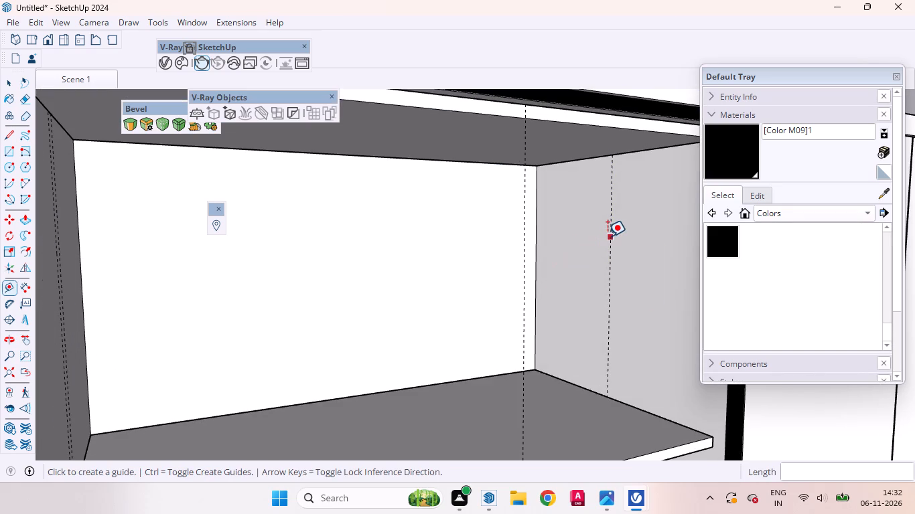
click(608, 236)
key(1)
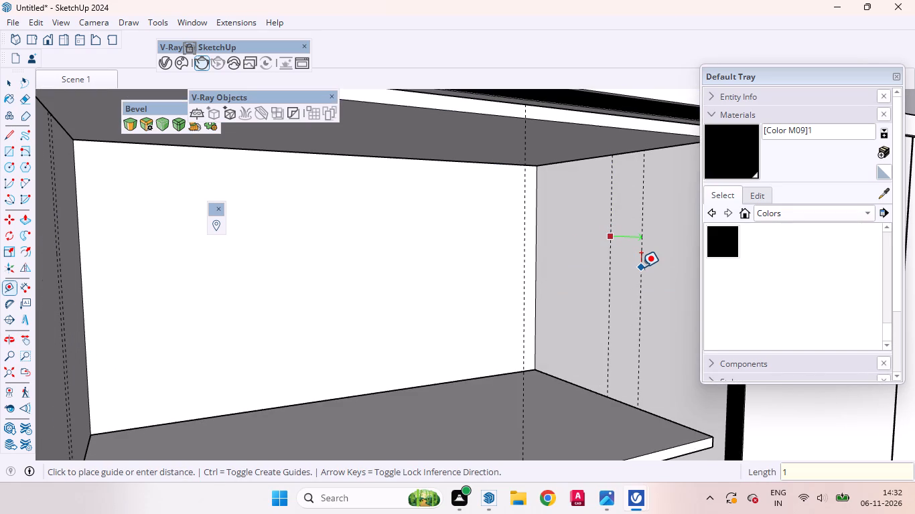
key(Return)
key(space)
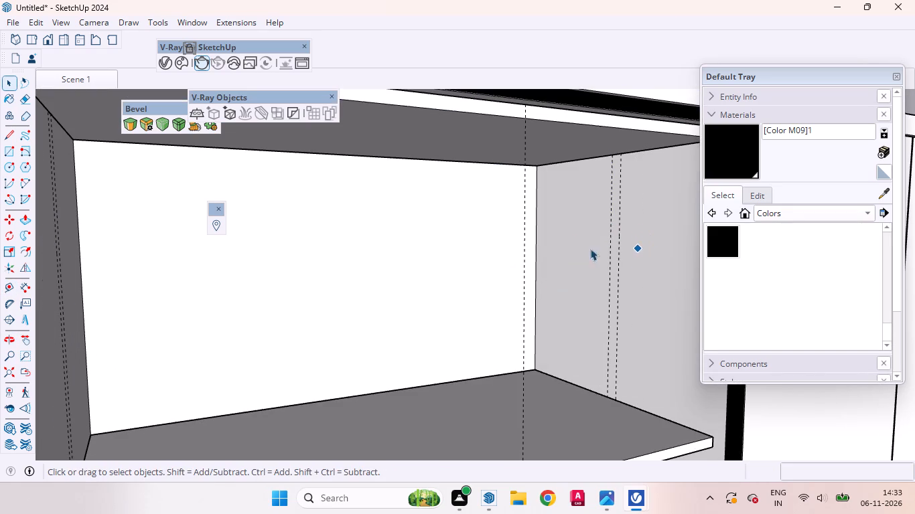
Display the V-Ray Lights tools.
scroll(421, 244, down, 9)
middle_drag(510, 290, 344, 244)
scroll(520, 261, down, 3)
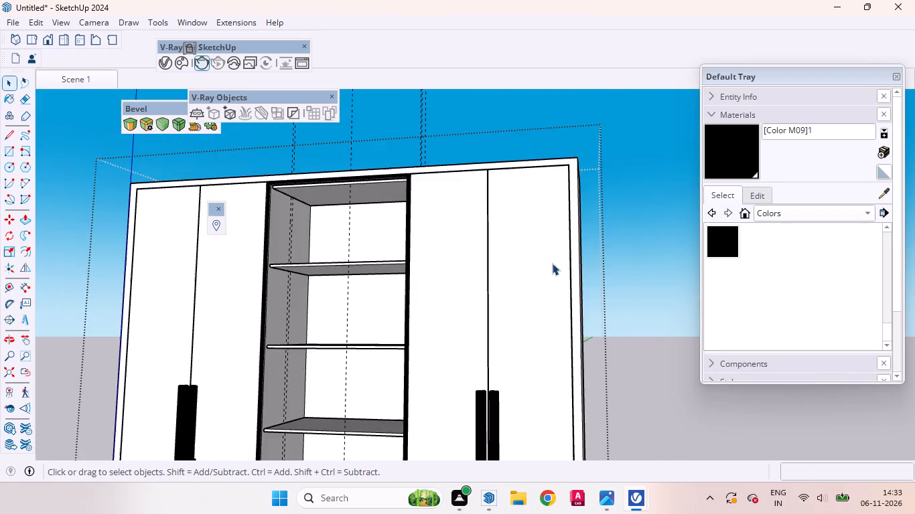
scroll(552, 263, down, 5)
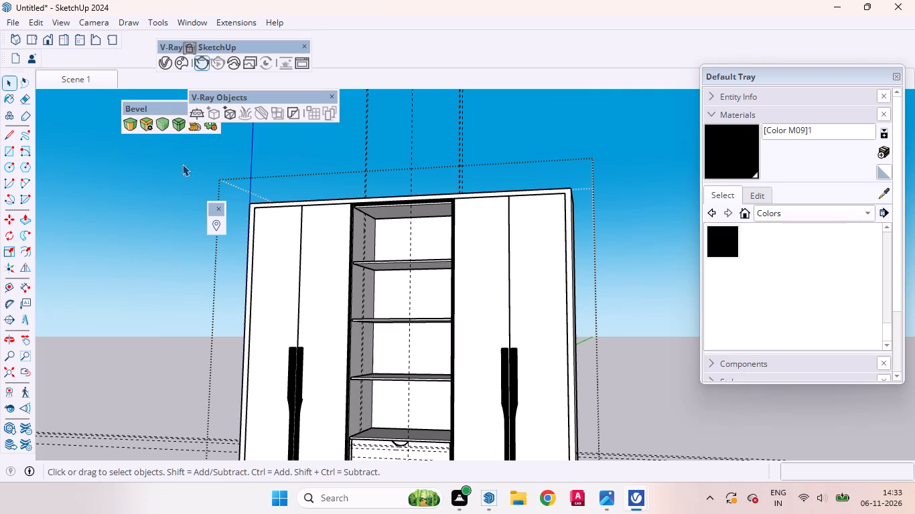
right_click(406, 26)
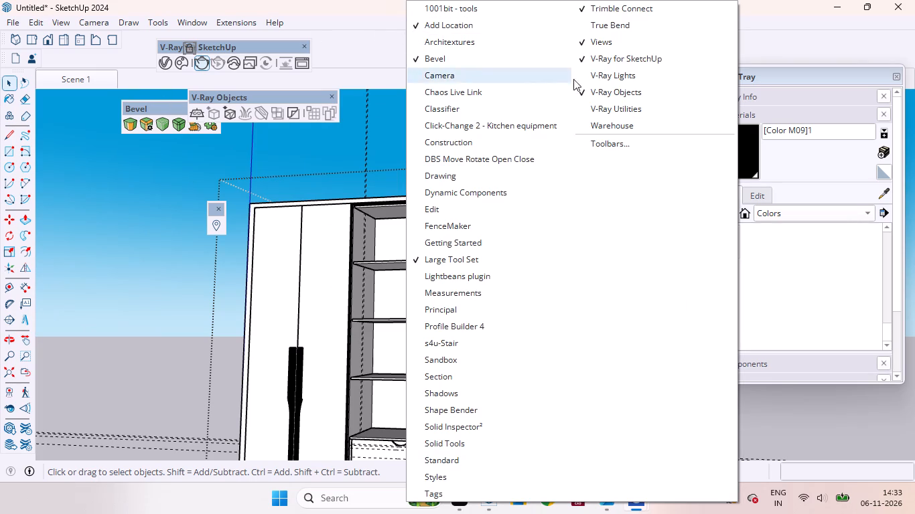
click(617, 76)
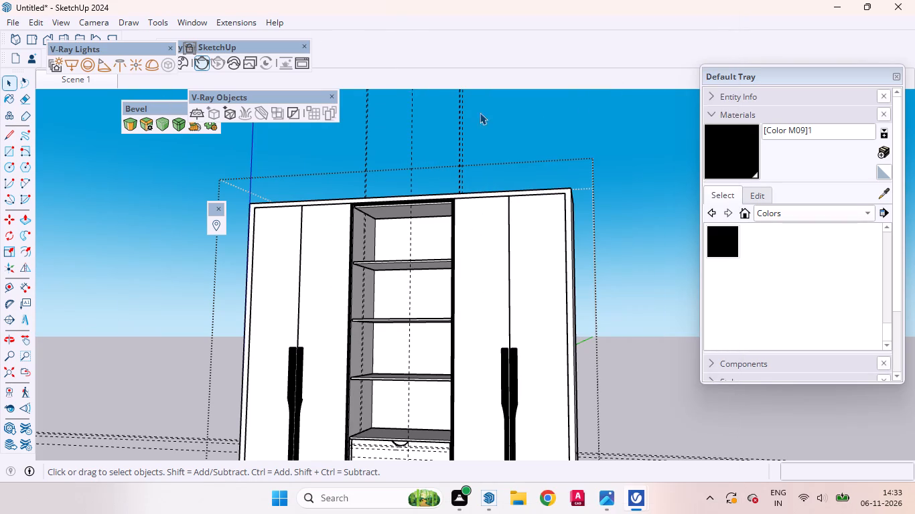
Draw a full-height V-Ray rectangle light between the two vertical guides on the niche's left side panel.
click(76, 68)
scroll(368, 215, up, 14)
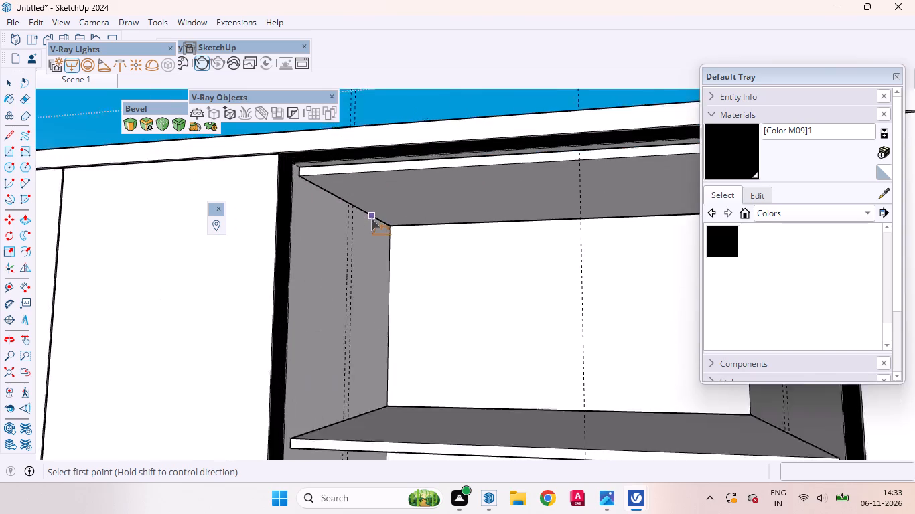
scroll(371, 218, up, 1)
scroll(368, 194, down, 16)
scroll(415, 218, down, 5)
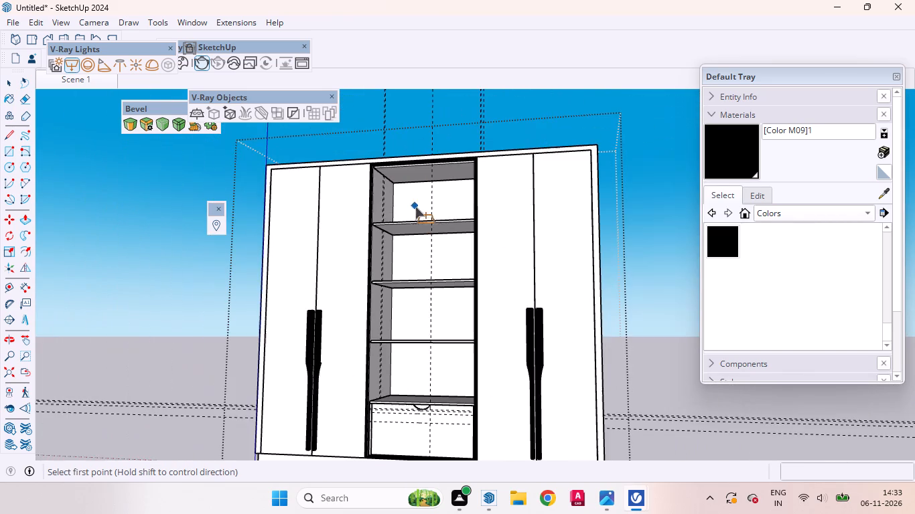
middle_drag(420, 331, 391, 419)
scroll(389, 400, up, 13)
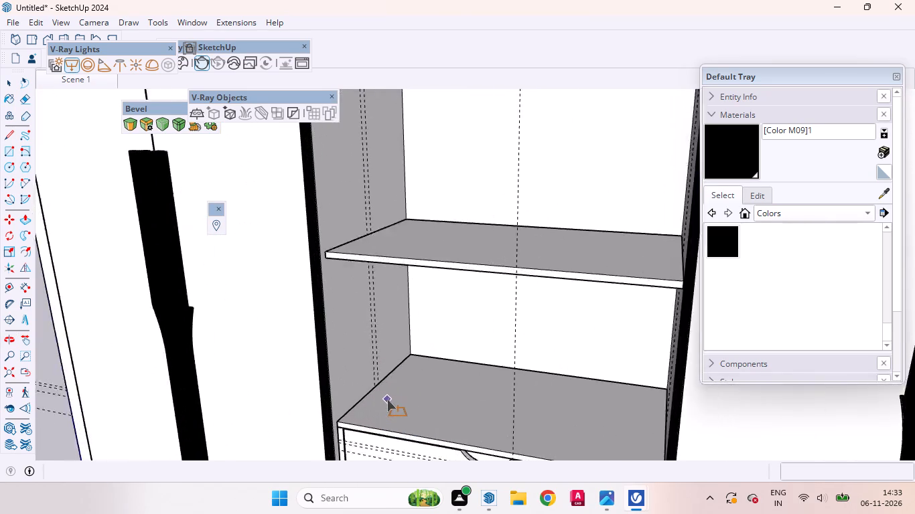
scroll(387, 400, up, 7)
click(360, 369)
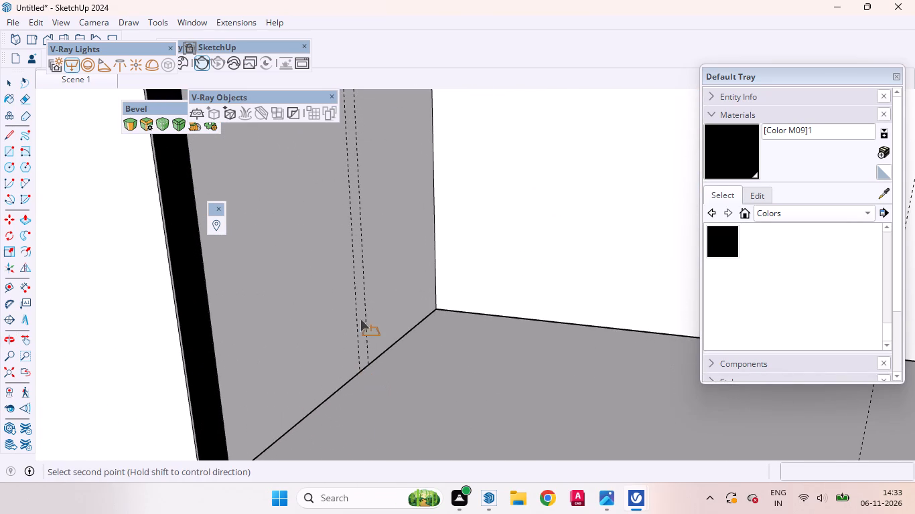
scroll(362, 280, down, 17)
scroll(370, 318, up, 1)
scroll(370, 318, down, 9)
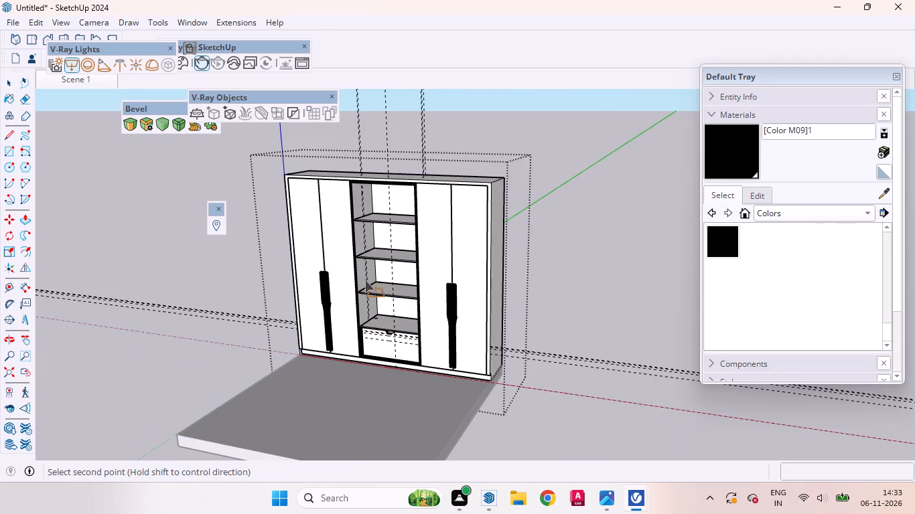
scroll(362, 192, up, 10)
middle_drag(362, 187, 367, 114)
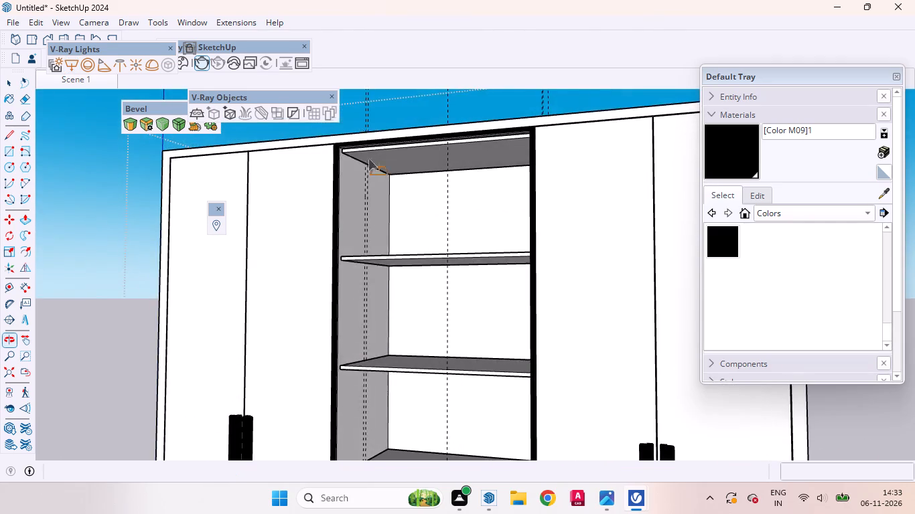
scroll(371, 169, up, 20)
scroll(371, 169, up, 3)
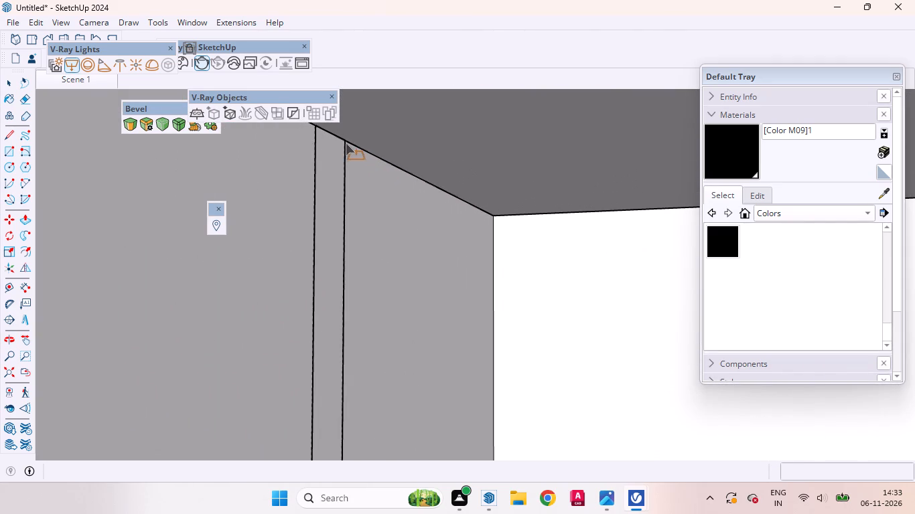
click(344, 141)
scroll(397, 171, down, 10)
scroll(361, 228, down, 20)
scroll(361, 228, down, 13)
scroll(421, 117, down, 4)
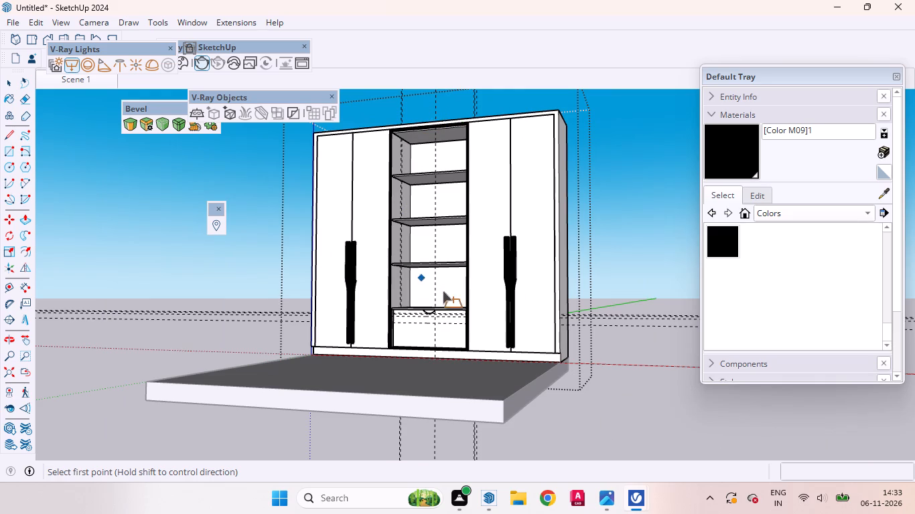
Display the V-Ray Utilities tools and make the hidden V-Ray light widgets visible.
right_click(409, 17)
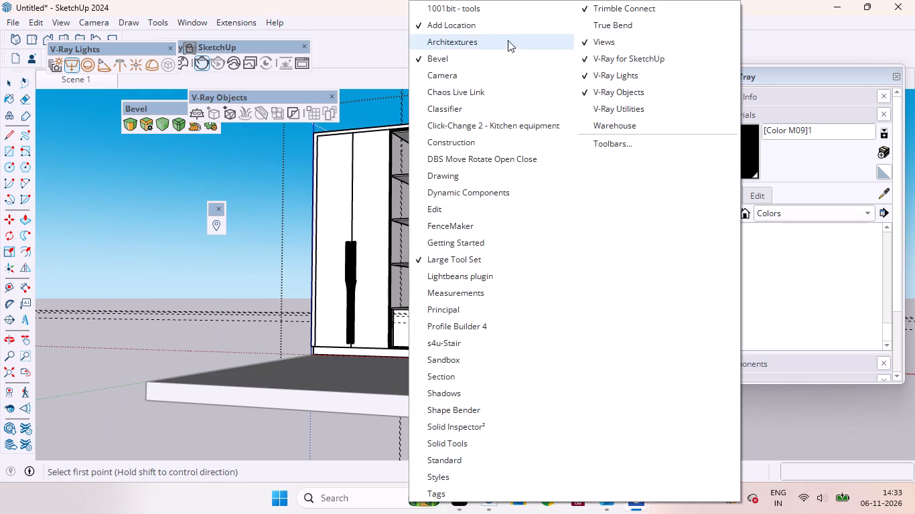
click(612, 103)
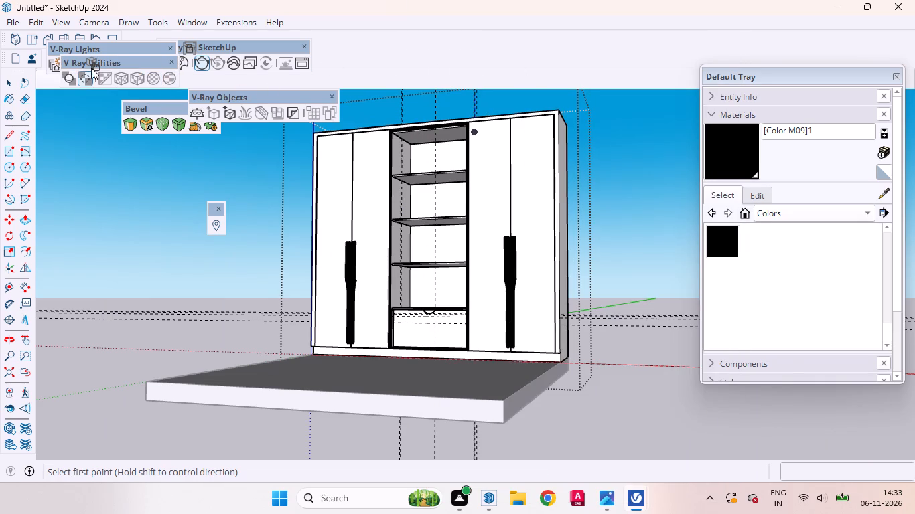
click(84, 76)
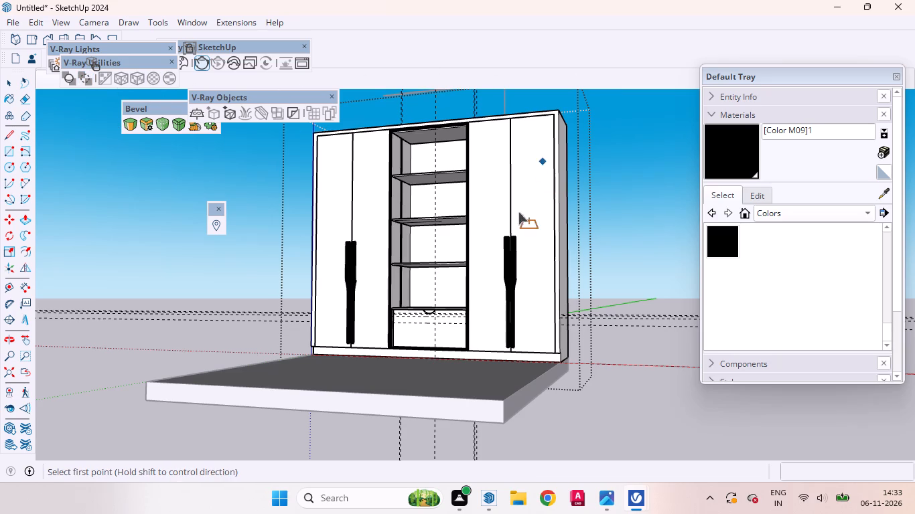
Examine the middle niche and the light widgets around the wardrobe from several angles.
scroll(362, 247, up, 10)
middle_drag(438, 231, 508, 305)
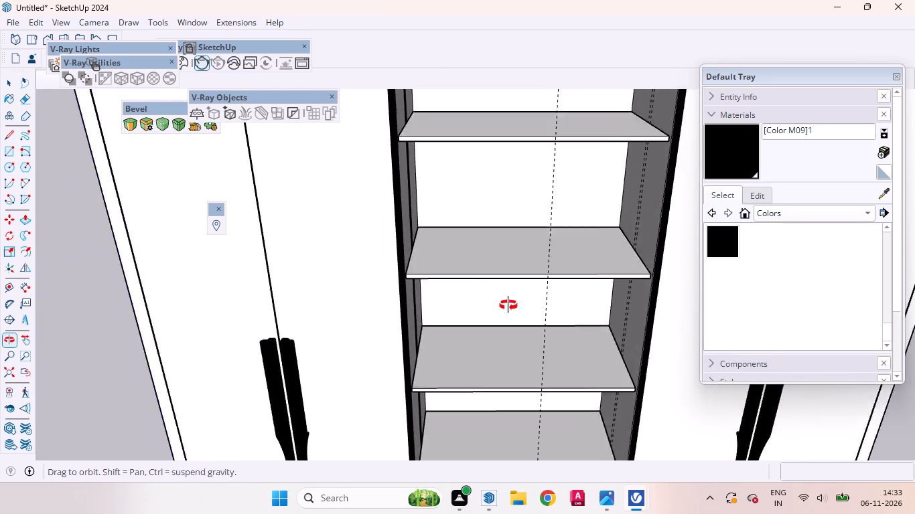
middle_drag(508, 305, 405, 288)
scroll(466, 258, down, 13)
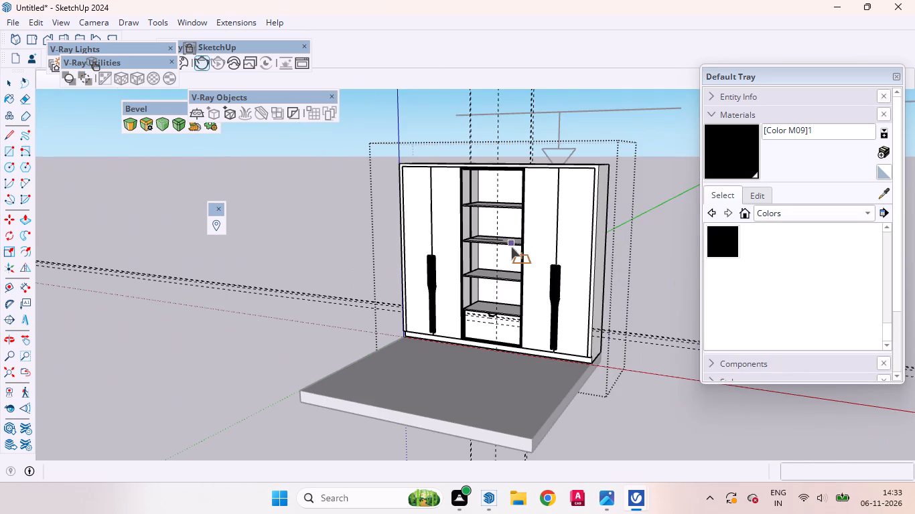
scroll(511, 277, up, 5)
scroll(520, 278, down, 10)
middle_drag(543, 300, 617, 347)
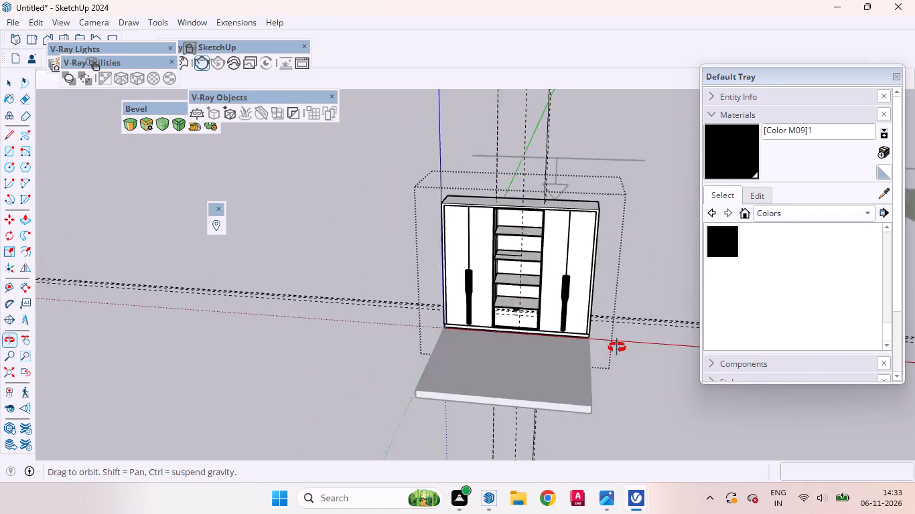
middle_drag(617, 347, 652, 404)
key(space)
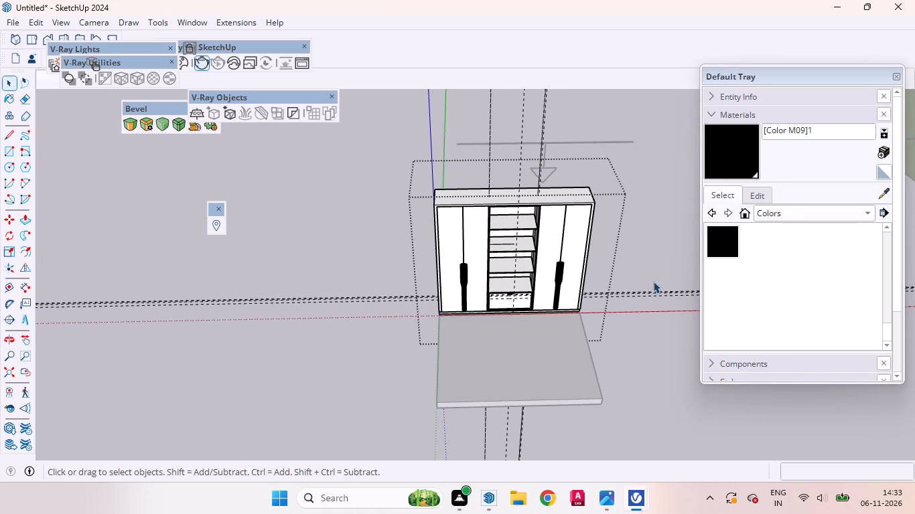
double_click(664, 209)
scroll(515, 267, up, 10)
middle_drag(477, 258, 462, 248)
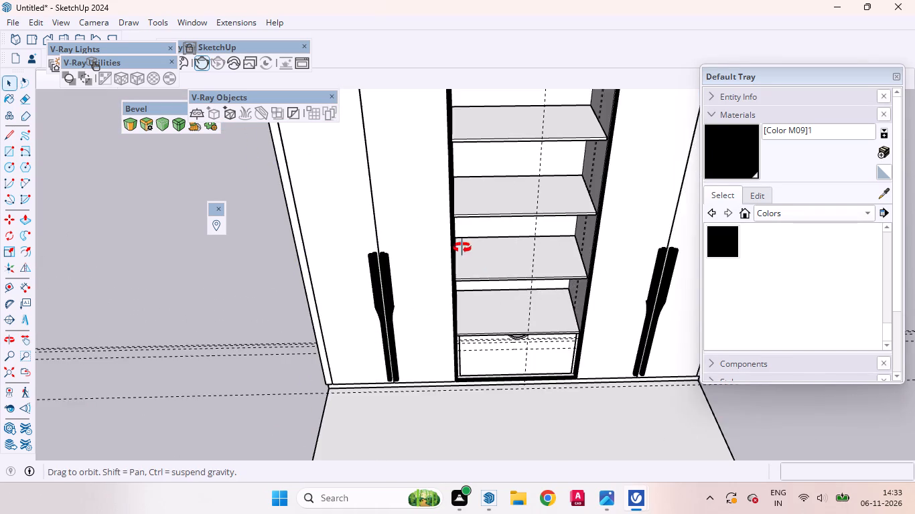
middle_drag(462, 248, 283, 143)
Inspect the vertical light strip on the niche's left side panel up close, selecting it to check it.
scroll(319, 147, up, 9)
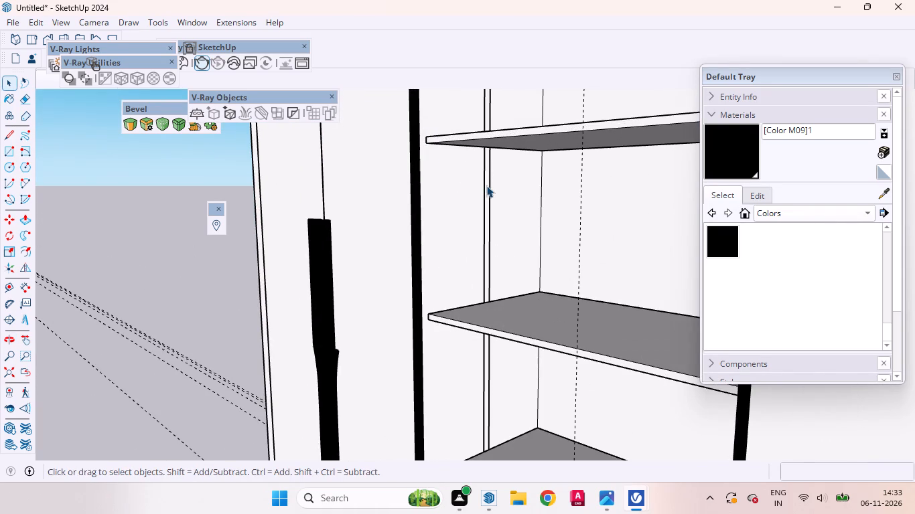
click(486, 185)
triple_click(489, 187)
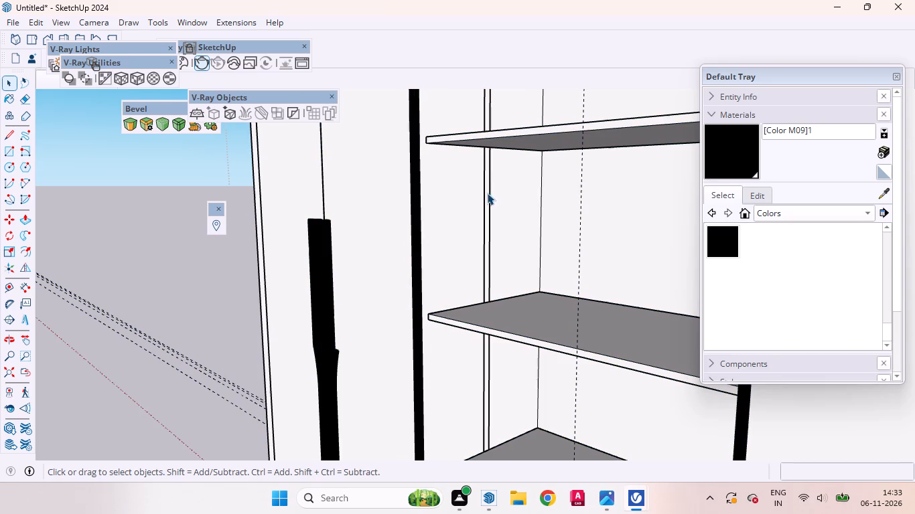
click(483, 199)
click(485, 201)
scroll(508, 193, down, 14)
scroll(512, 208, up, 1)
scroll(512, 208, down, 3)
scroll(498, 185, up, 1)
middle_drag(498, 185, 553, 207)
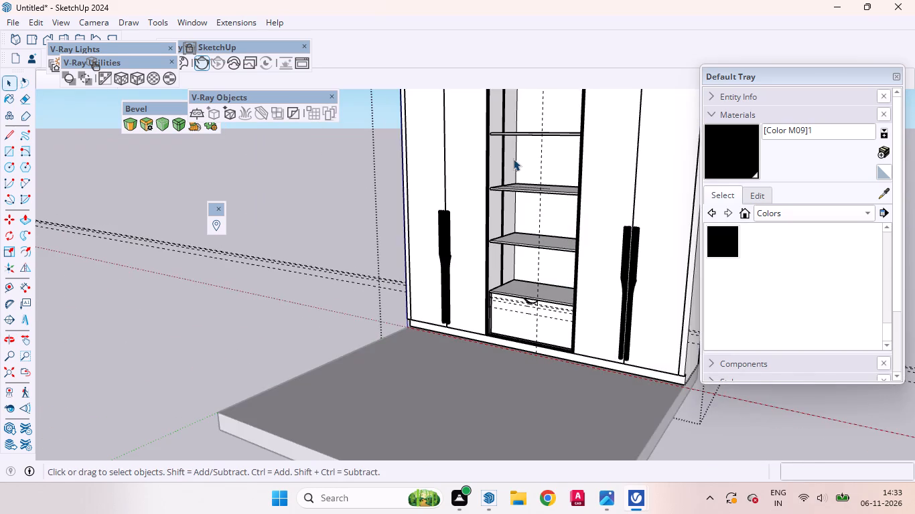
scroll(513, 159, up, 1)
scroll(513, 159, down, 1)
scroll(513, 159, up, 18)
click(482, 146)
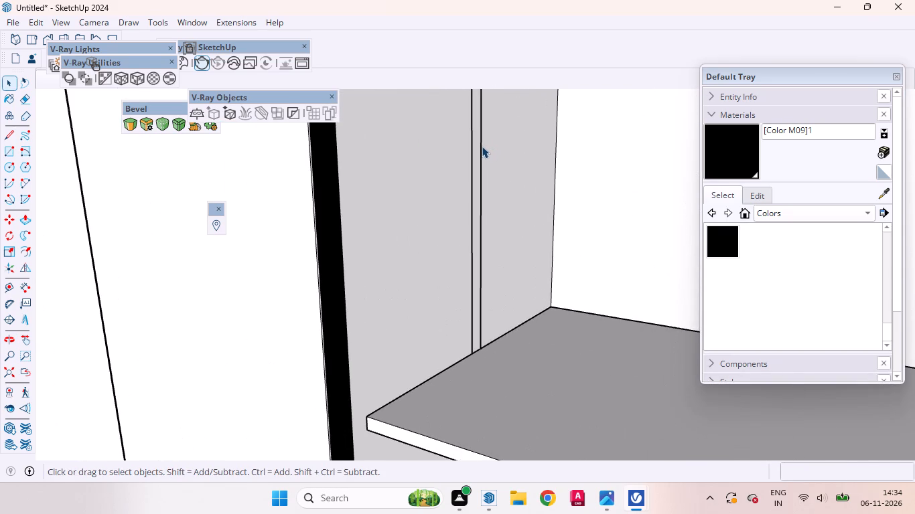
triple_click(482, 145)
click(480, 145)
scroll(524, 187, down, 5)
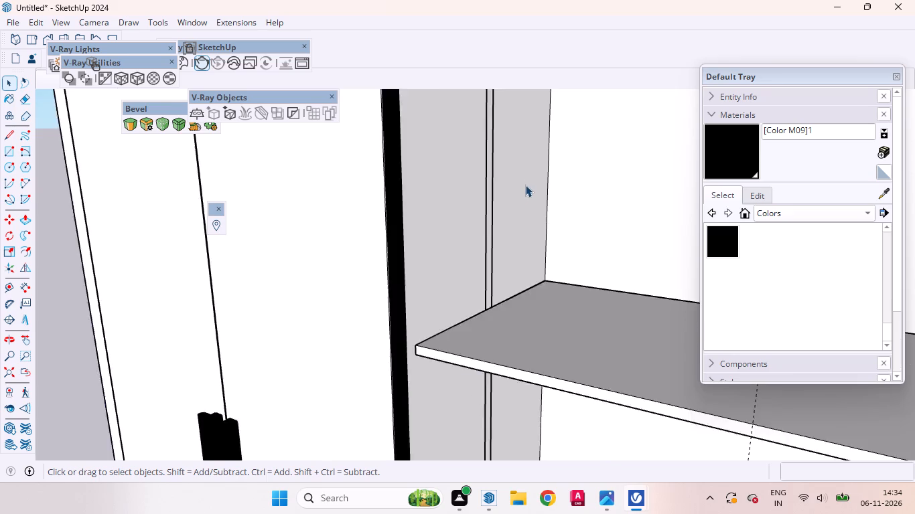
scroll(525, 185, down, 5)
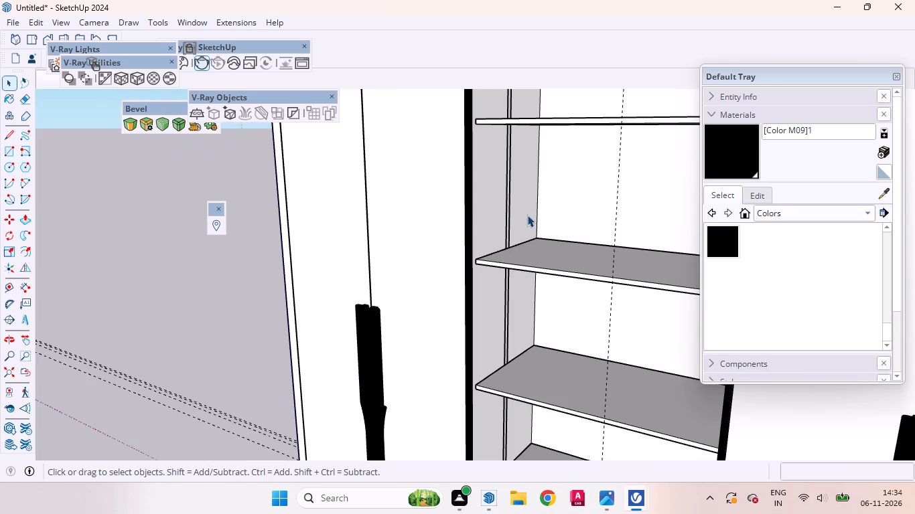
scroll(473, 203, down, 4)
scroll(528, 203, down, 7)
middle_drag(510, 222, 510, 222)
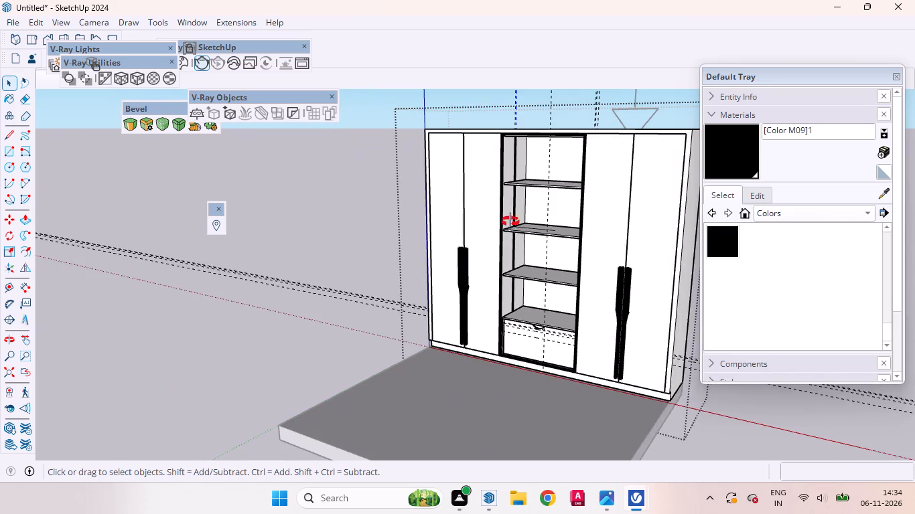
middle_drag(510, 222, 581, 185)
scroll(500, 184, up, 13)
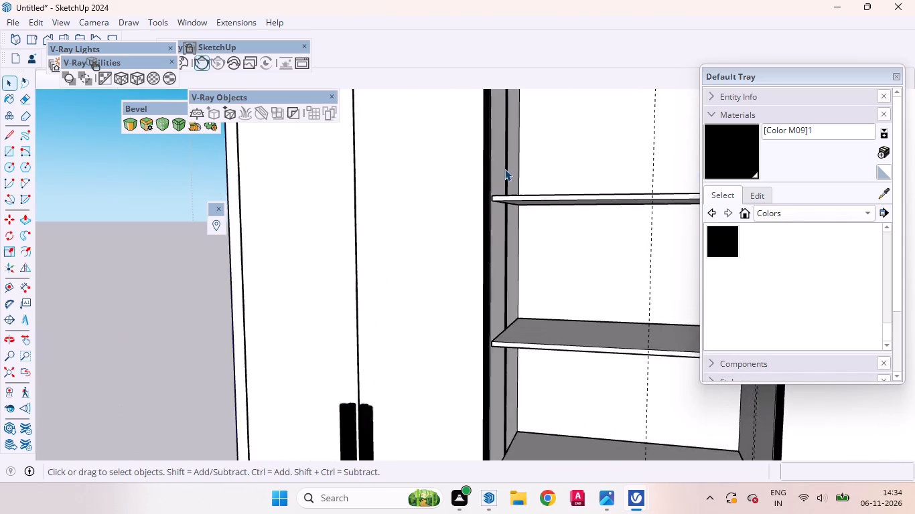
triple_click(507, 149)
scroll(506, 234, down, 6)
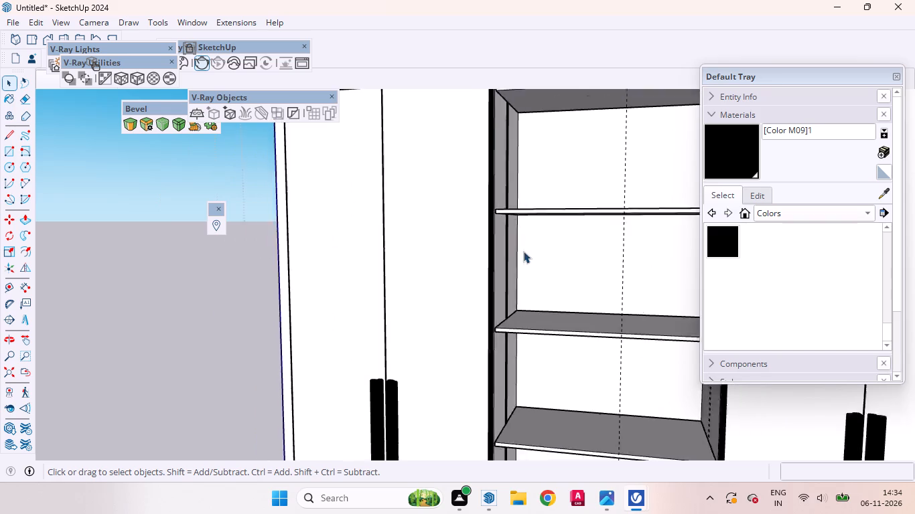
scroll(523, 251, down, 6)
Leave the wardrobe group to examine the whole unit from outside, and reopen the group for editing.
click(481, 134)
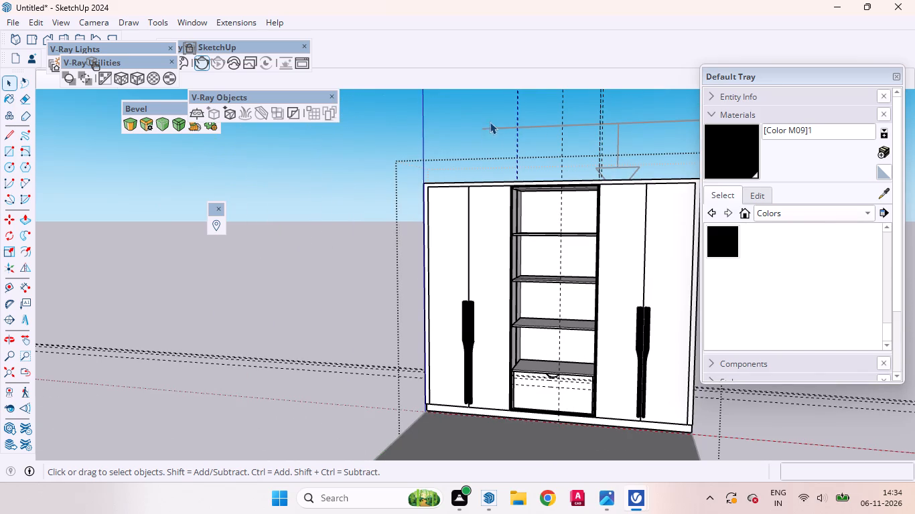
double_click(486, 125)
scroll(526, 244, up, 16)
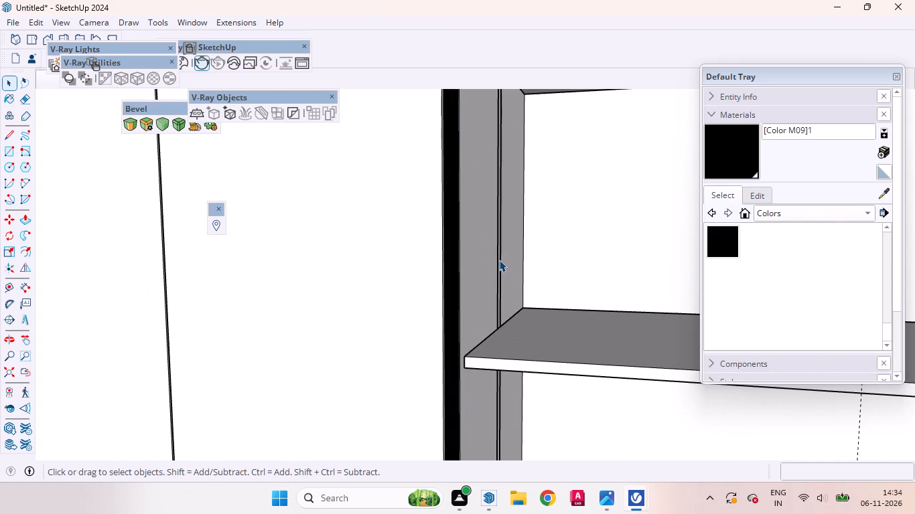
click(498, 259)
scroll(494, 284, down, 11)
scroll(501, 278, down, 15)
scroll(506, 307, up, 2)
middle_drag(504, 316, 571, 294)
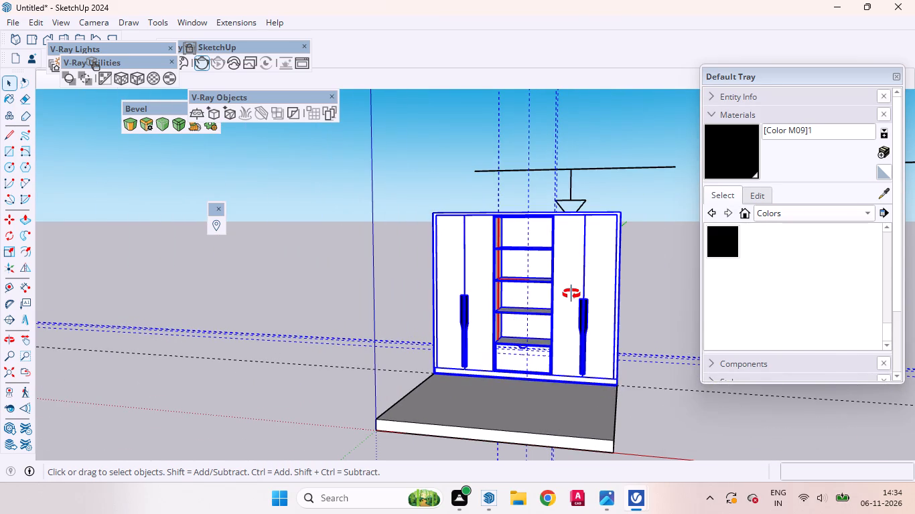
middle_drag(571, 294, 606, 333)
scroll(382, 278, up, 4)
scroll(423, 286, down, 6)
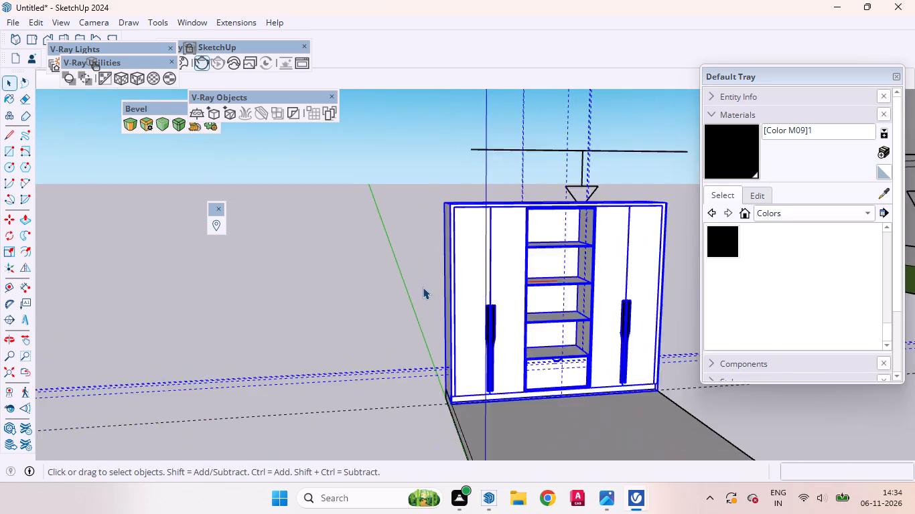
scroll(423, 287, down, 2)
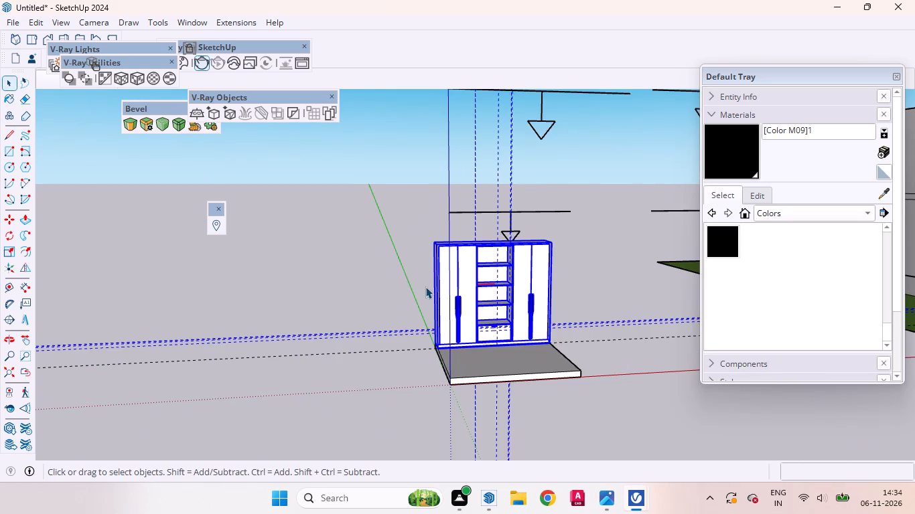
scroll(450, 307, up, 5)
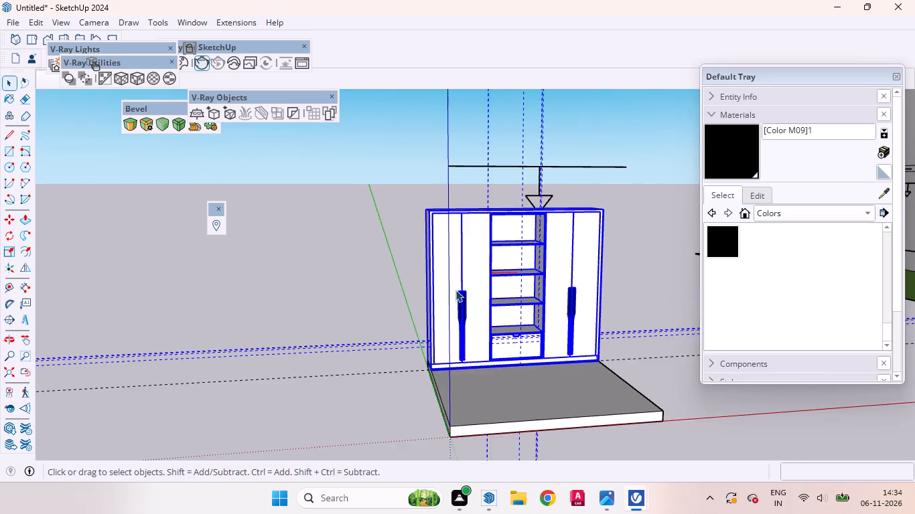
scroll(455, 290, up, 4)
double_click(460, 251)
scroll(592, 218, up, 9)
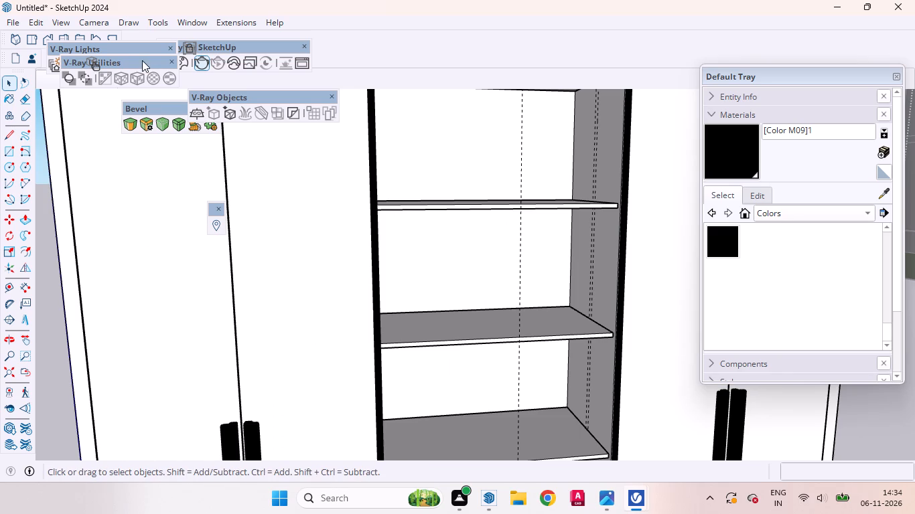
Move the V-Ray Utilities tools clear of the V-Ray Lights tools.
drag(142, 60, 113, 183)
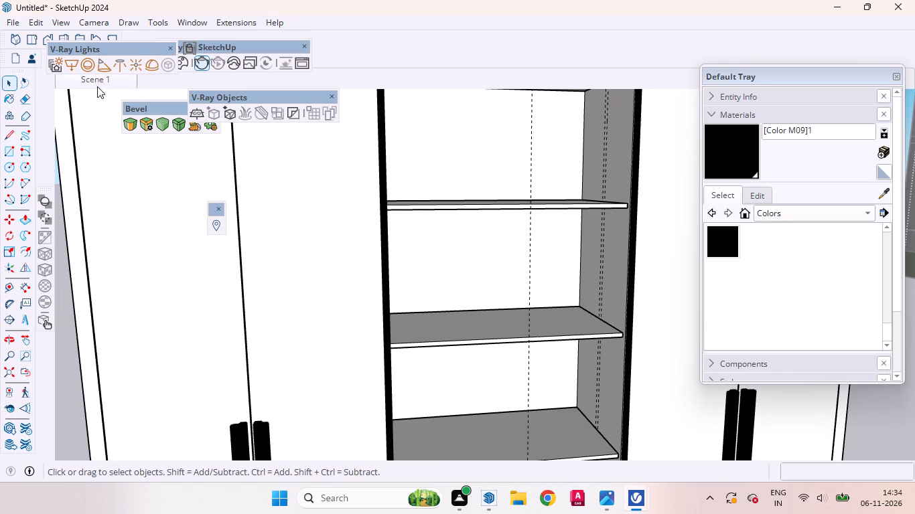
drag(47, 189, 117, 183)
Draw a V-Ray rectangle light between the two guides on the niche's right side panel, from the shelf above the drawer to the niche top.
click(68, 69)
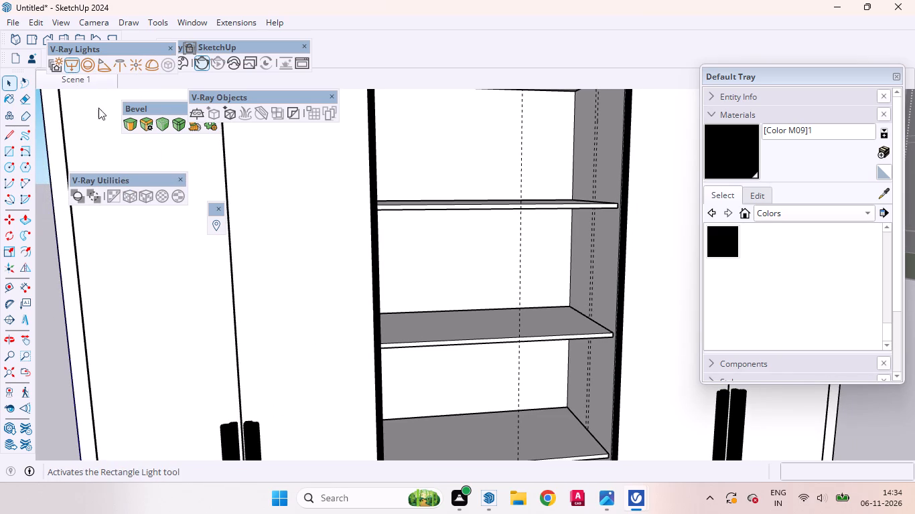
scroll(581, 282, down, 9)
scroll(563, 367, up, 5)
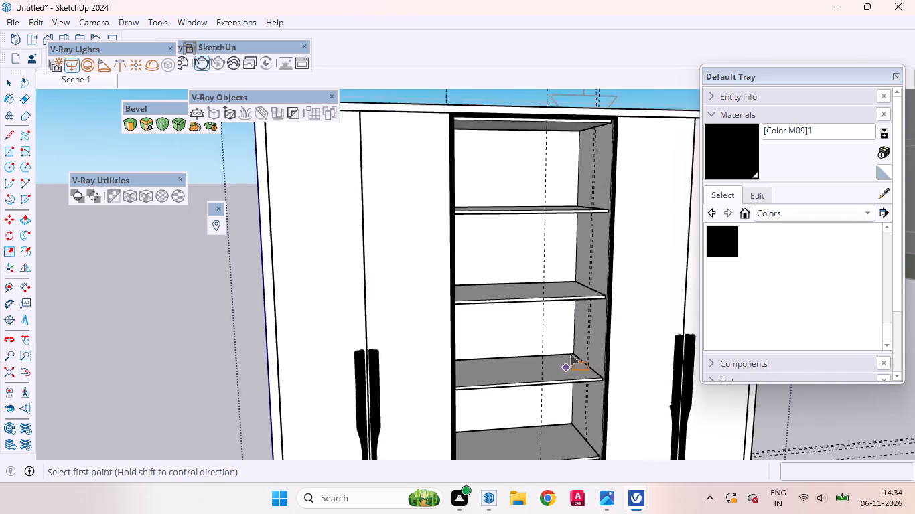
scroll(570, 253, down, 5)
middle_drag(589, 351, 635, 313)
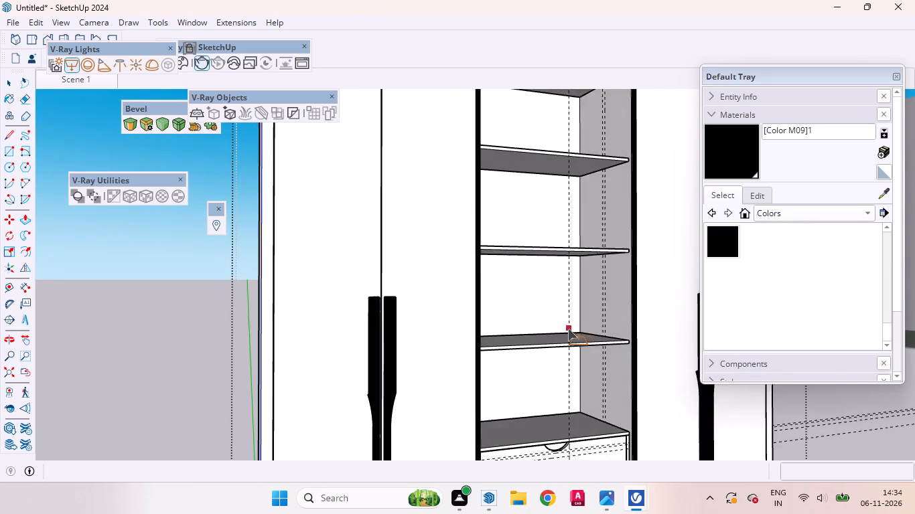
scroll(568, 329, down, 5)
scroll(613, 405, up, 19)
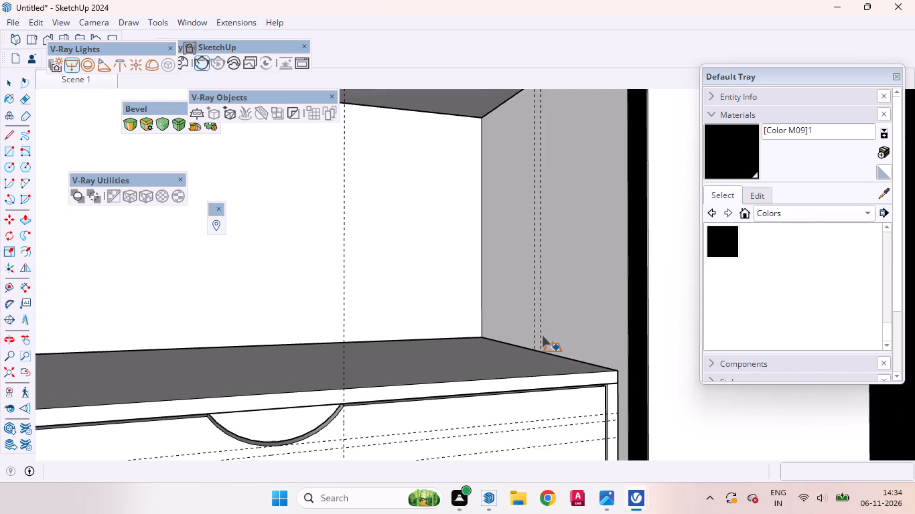
scroll(542, 335, up, 4)
middle_drag(526, 355, 595, 413)
scroll(543, 379, up, 5)
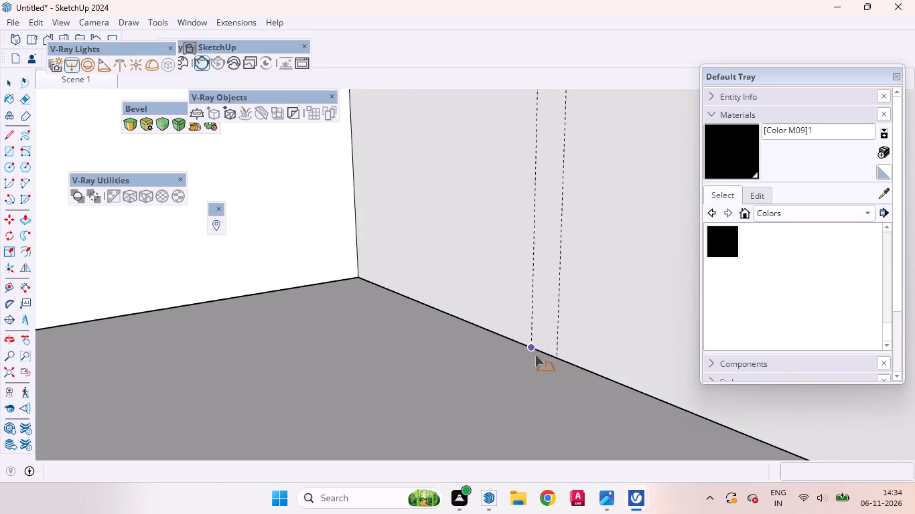
click(532, 347)
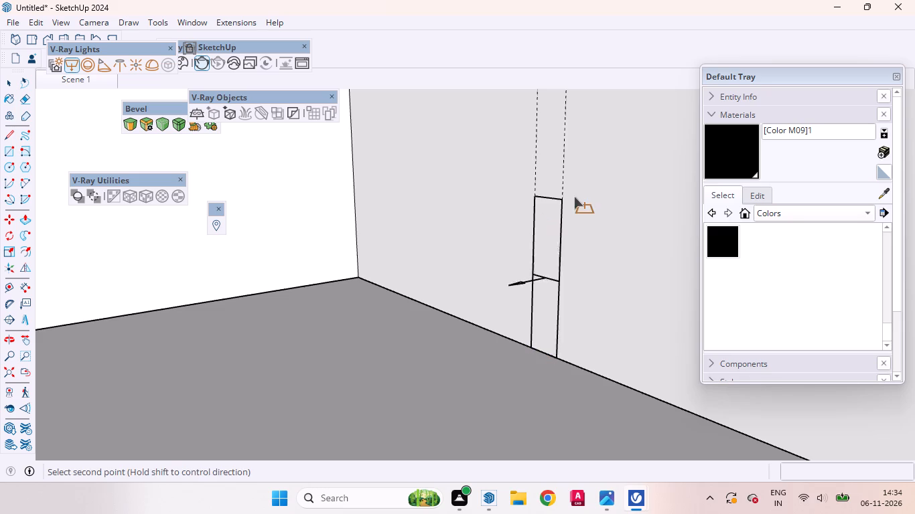
scroll(539, 268, down, 20)
scroll(539, 268, down, 5)
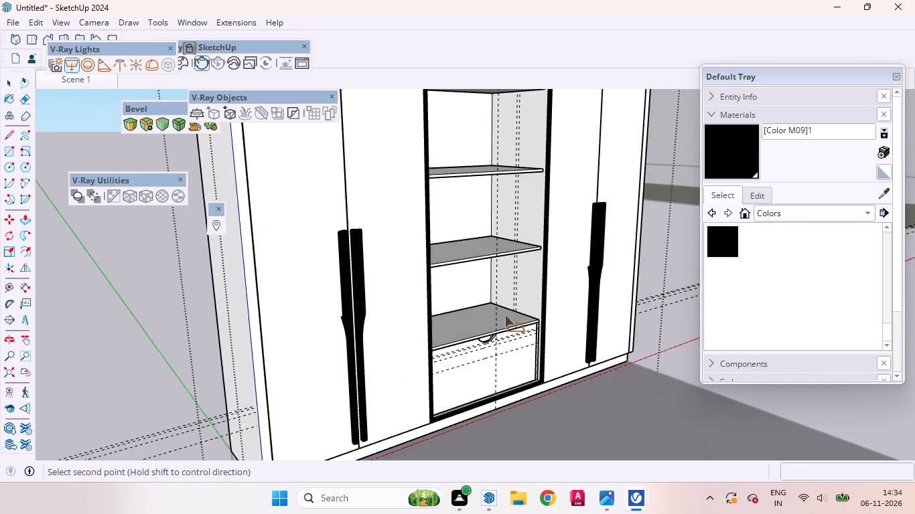
scroll(504, 315, down, 6)
scroll(507, 157, up, 19)
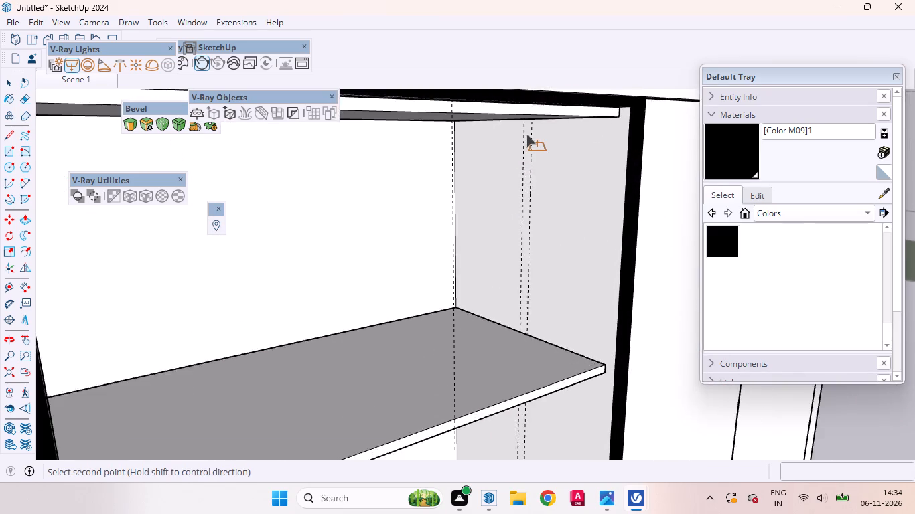
scroll(526, 135, up, 2)
middle_drag(527, 139, 564, 84)
scroll(550, 100, up, 5)
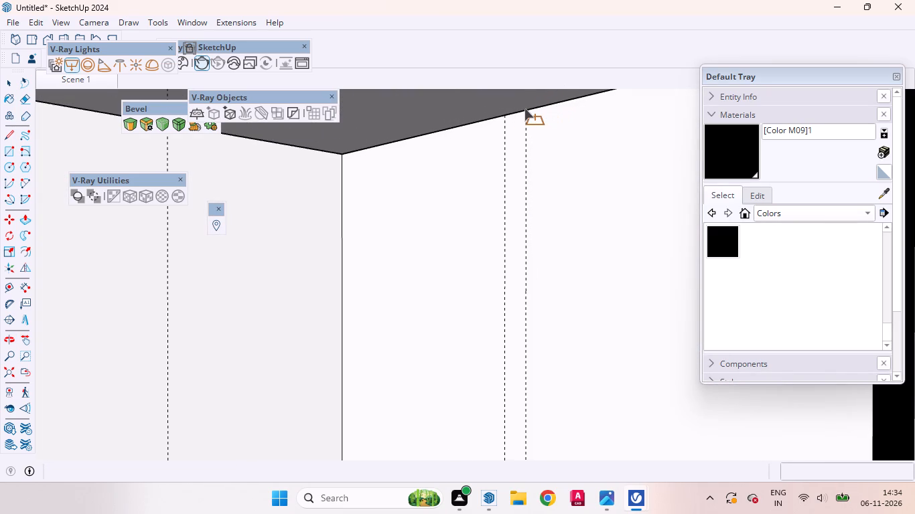
click(526, 113)
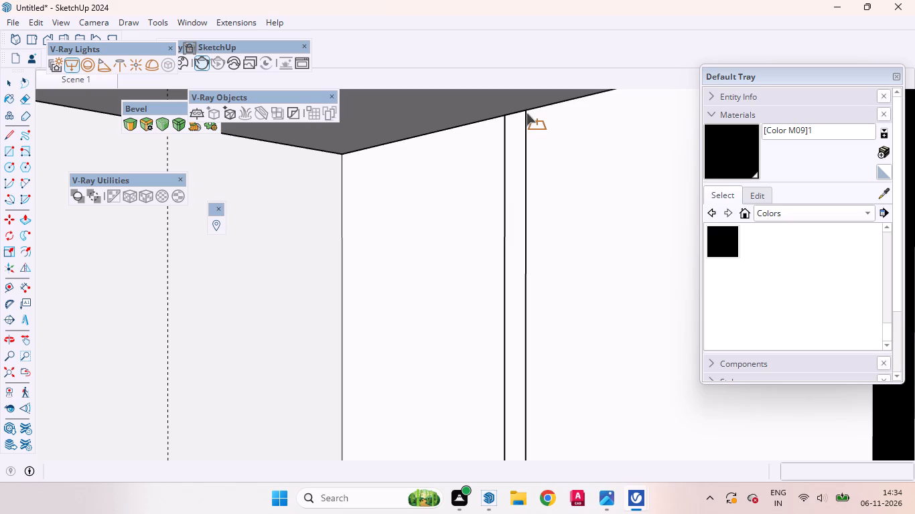
key(space)
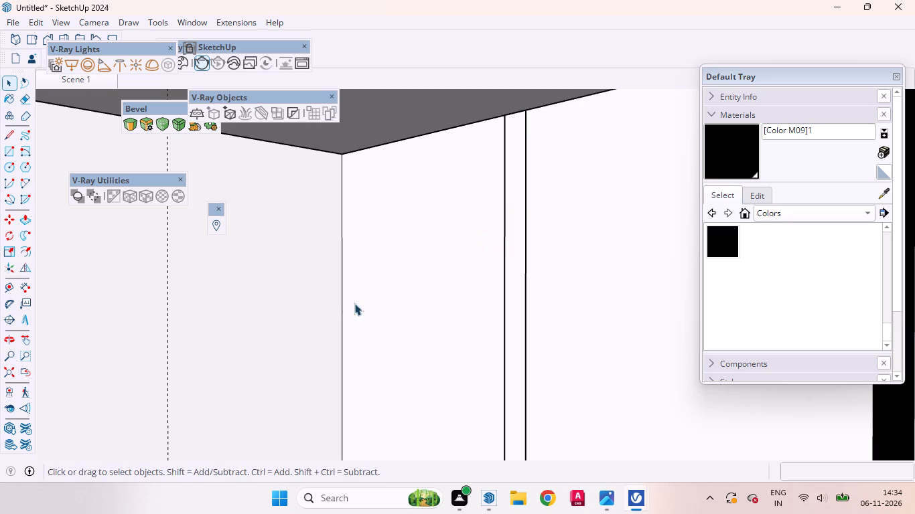
Examine the niche and its side-panel light strips from several angles, up close and with the whole wardrobe in view.
scroll(391, 295, down, 20)
scroll(391, 295, down, 6)
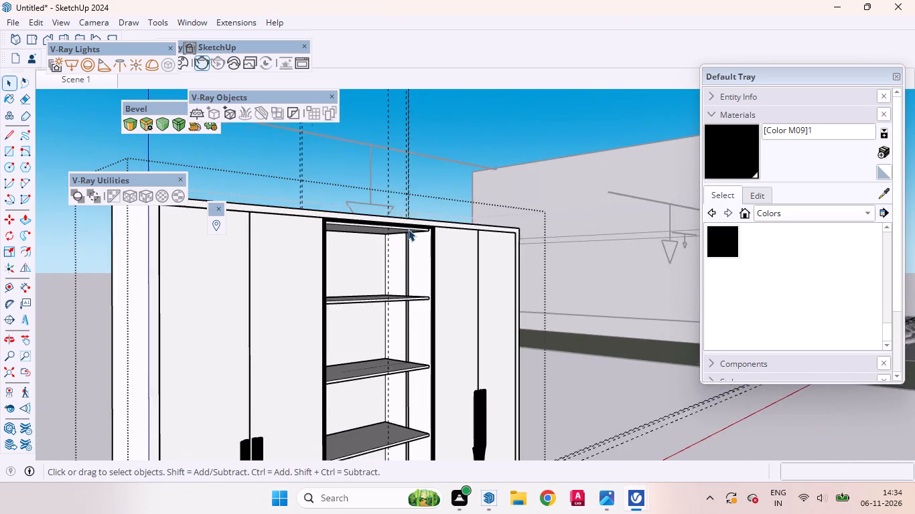
scroll(408, 229, down, 2)
middle_drag(444, 296, 295, 282)
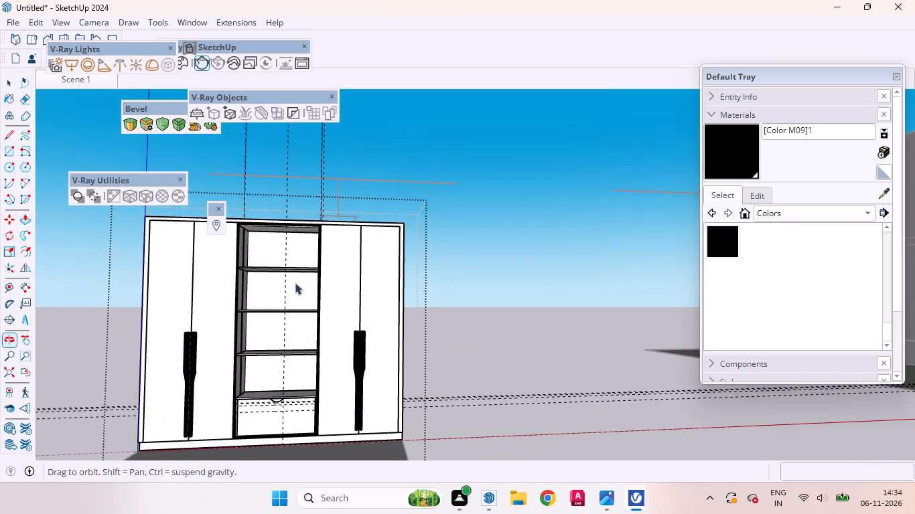
scroll(379, 258, down, 6)
scroll(464, 241, up, 1)
scroll(464, 241, down, 3)
scroll(338, 333, up, 18)
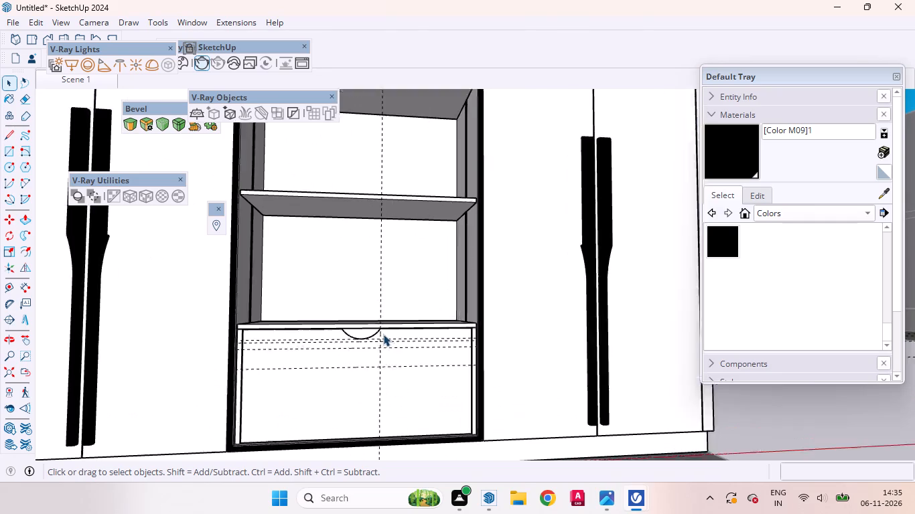
scroll(383, 334, up, 2)
scroll(384, 333, down, 5)
middle_drag(370, 350, 318, 420)
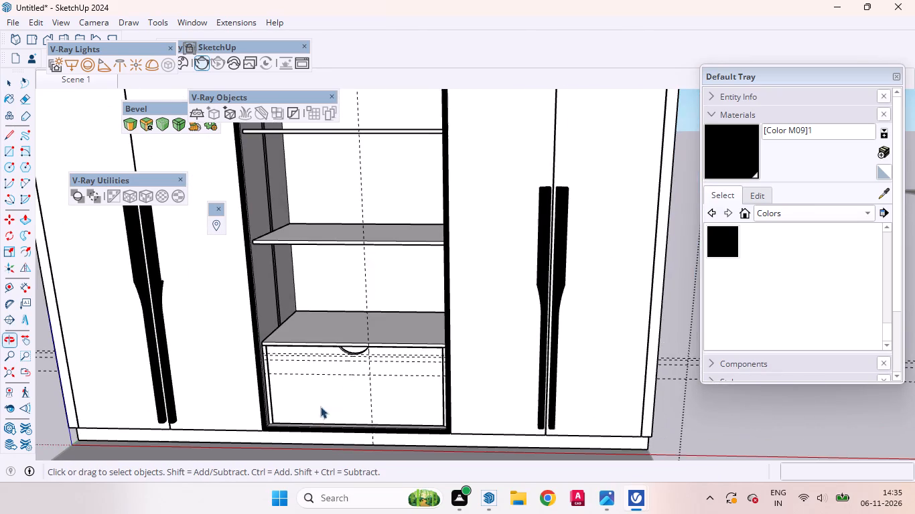
scroll(413, 377, down, 12)
scroll(481, 359, up, 2)
scroll(481, 359, down, 2)
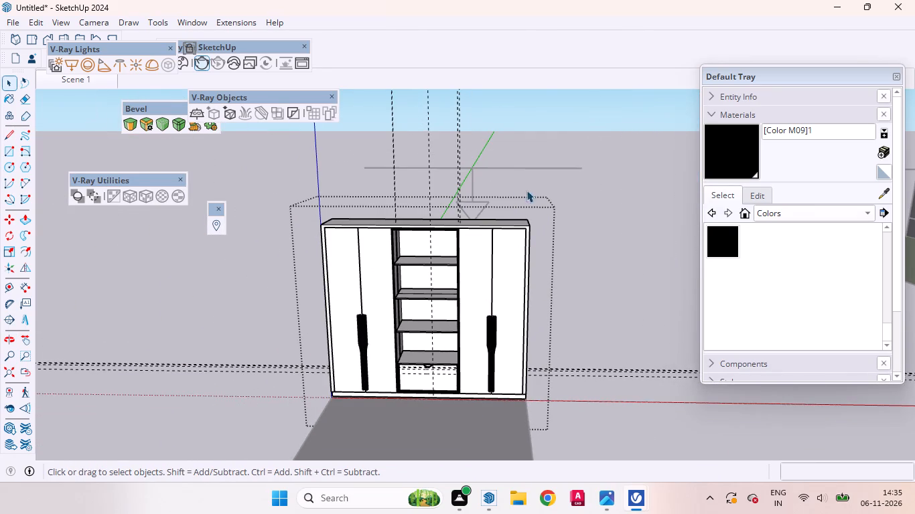
Leave the wardrobe group and return to the whole model.
click(595, 286)
double_click(591, 233)
click(559, 207)
Delete the large, highest rectangle light floating above the wardrobe.
scroll(538, 190, down, 3)
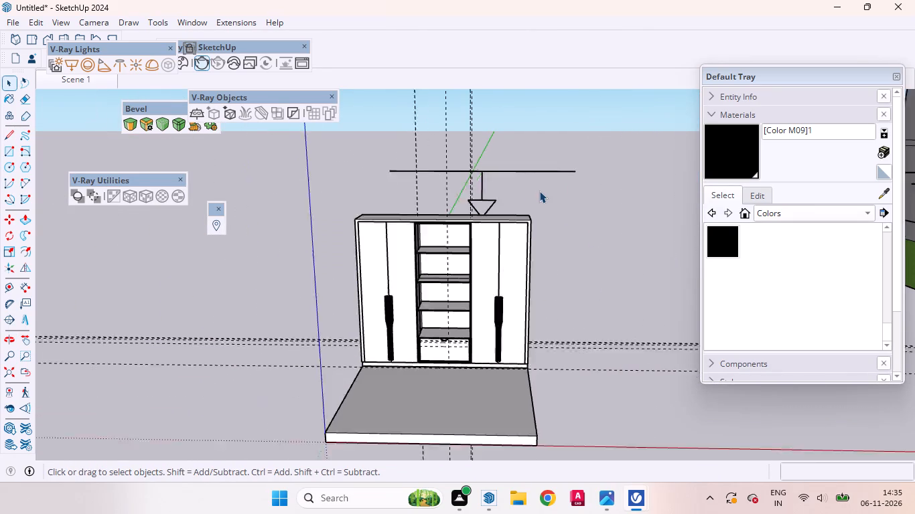
scroll(537, 228, down, 3)
scroll(535, 232, up, 1)
scroll(530, 238, down, 18)
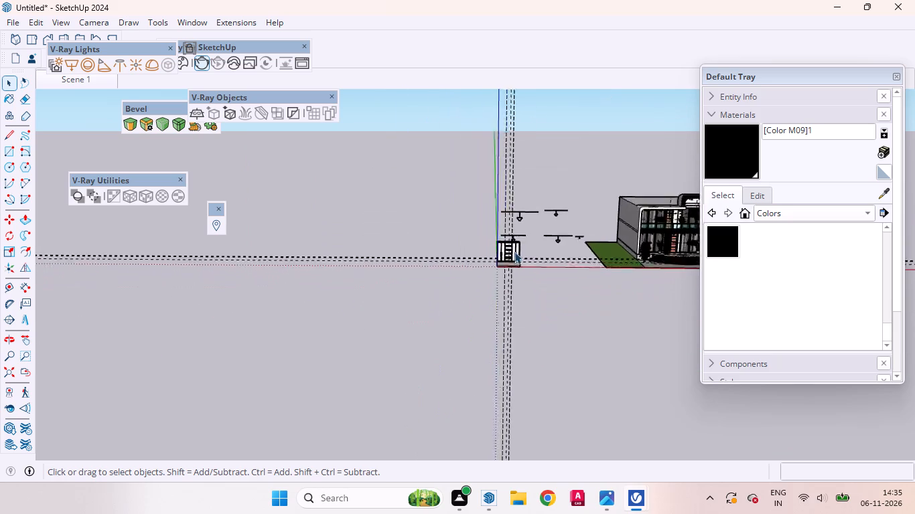
scroll(514, 252, down, 1)
scroll(588, 242, up, 5)
middle_drag(581, 256, 493, 176)
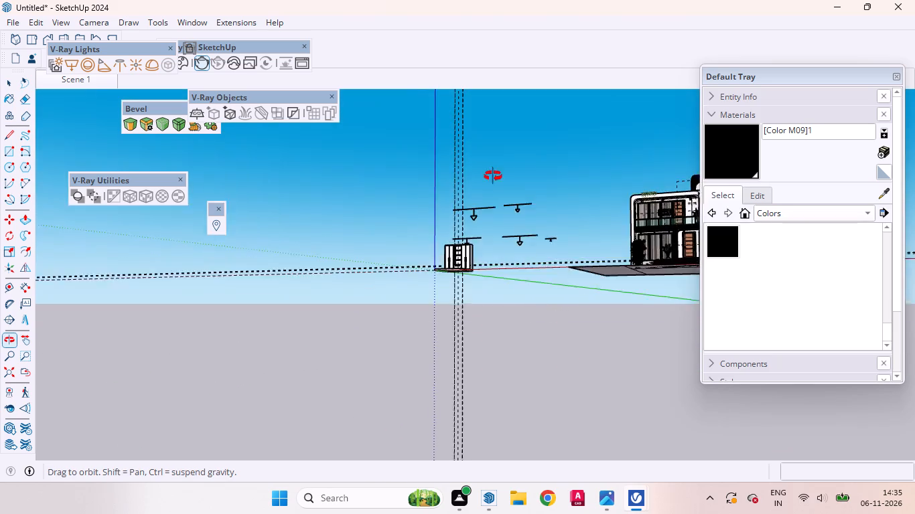
middle_drag(493, 176, 699, 296)
scroll(699, 296, up, 1)
scroll(502, 224, up, 8)
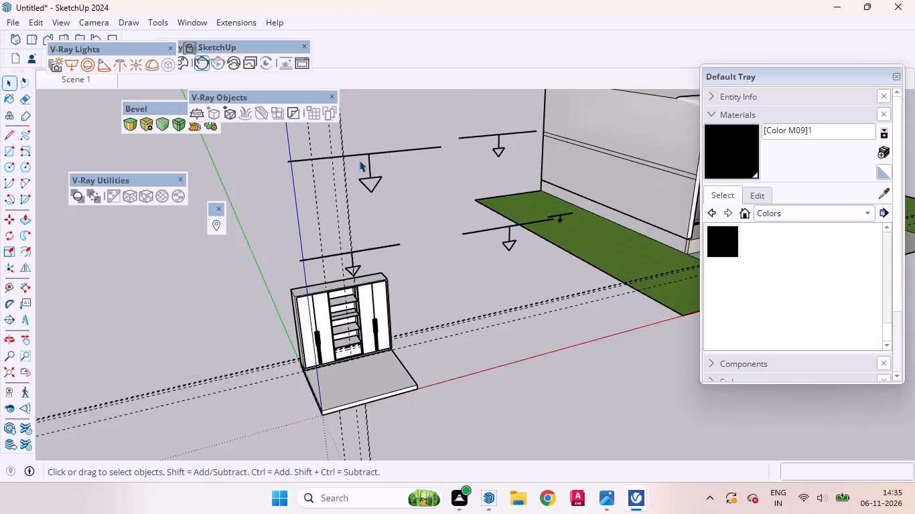
scroll(359, 160, down, 9)
middle_drag(425, 207, 253, 169)
scroll(376, 134, up, 5)
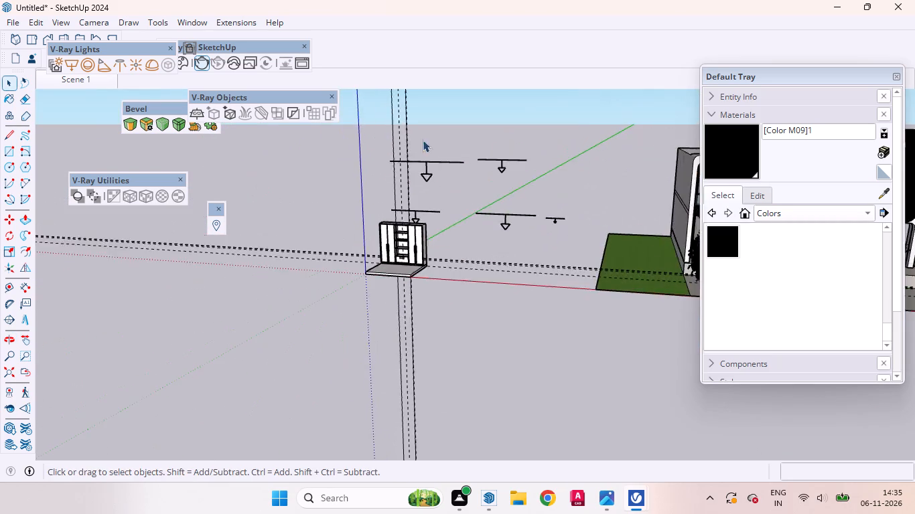
scroll(423, 140, up, 4)
click(417, 169)
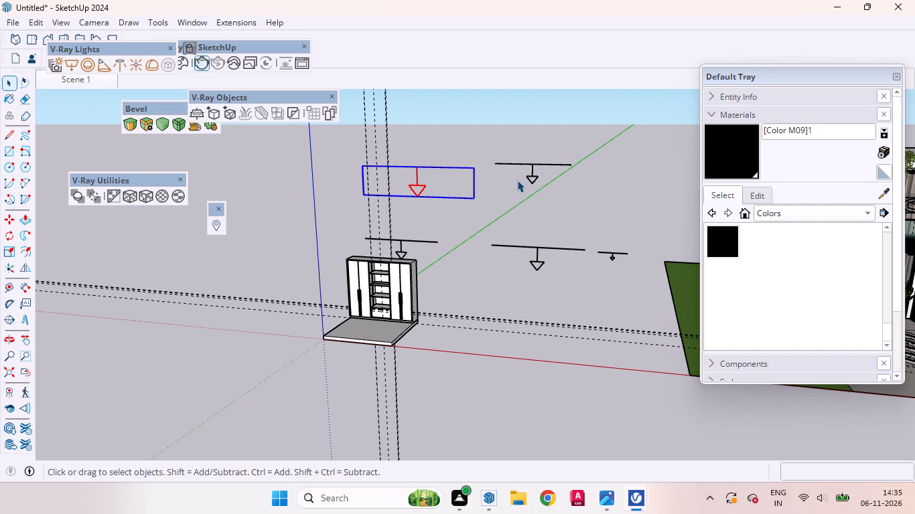
key(Delete)
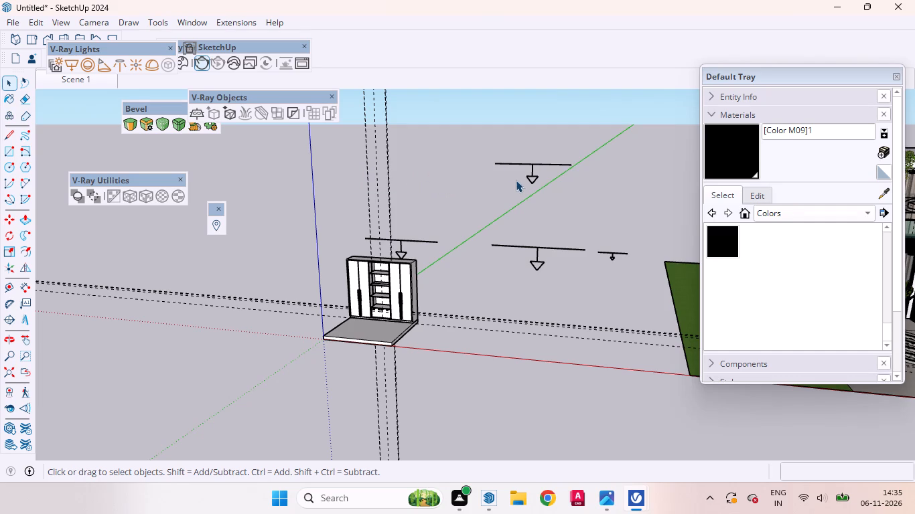
Erase the four remaining rectangle lights floating beside and directly above the wardrobe.
click(19, 93)
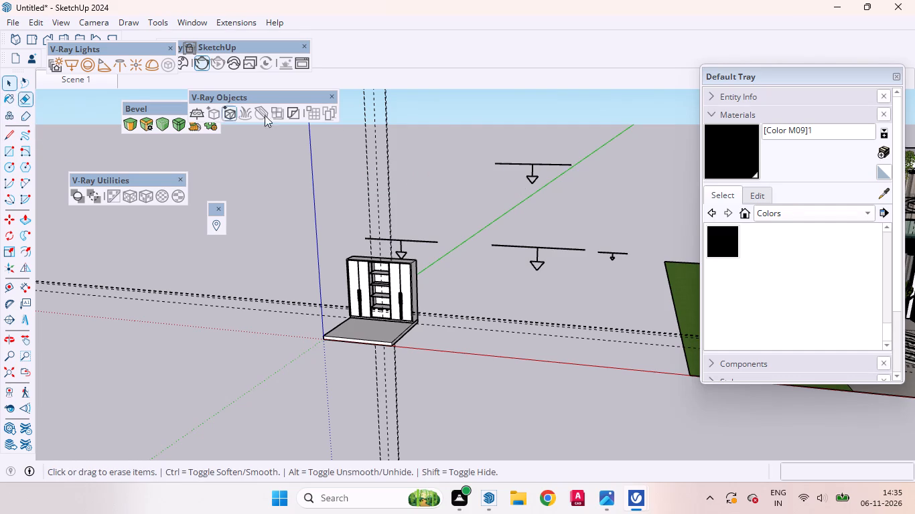
drag(531, 137, 543, 202)
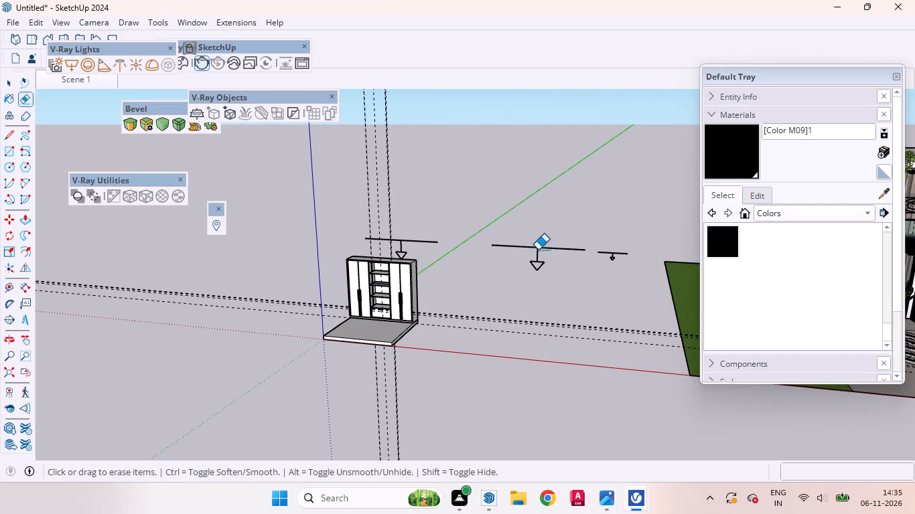
drag(541, 235, 543, 293)
drag(618, 236, 610, 280)
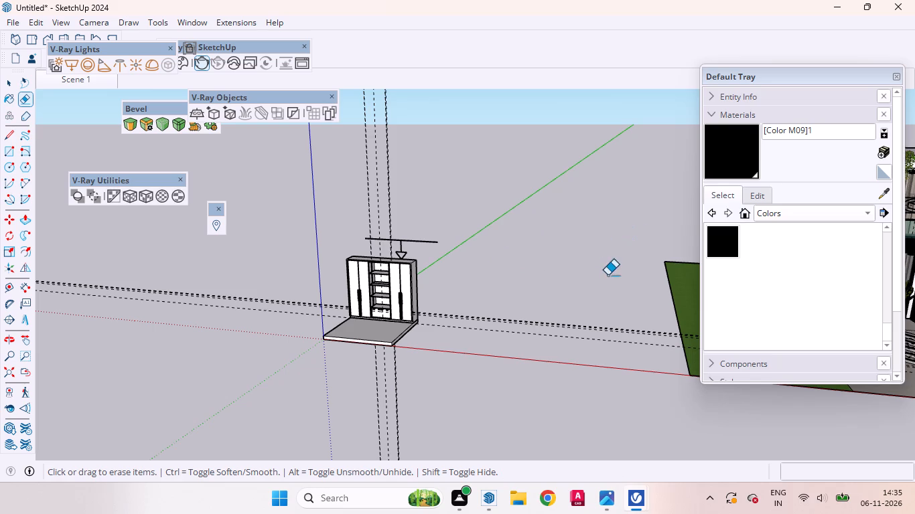
scroll(433, 261, up, 13)
drag(404, 239, 417, 163)
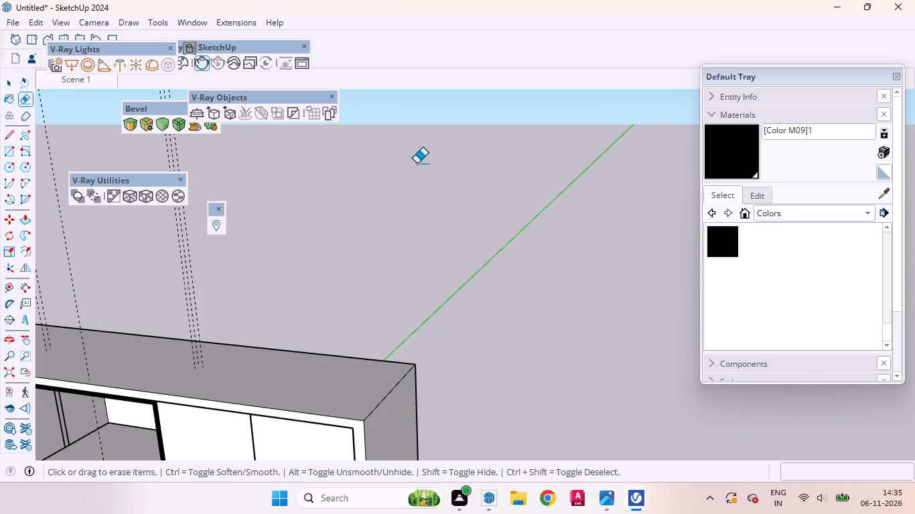
scroll(500, 200, down, 4)
scroll(506, 201, up, 1)
scroll(508, 199, down, 5)
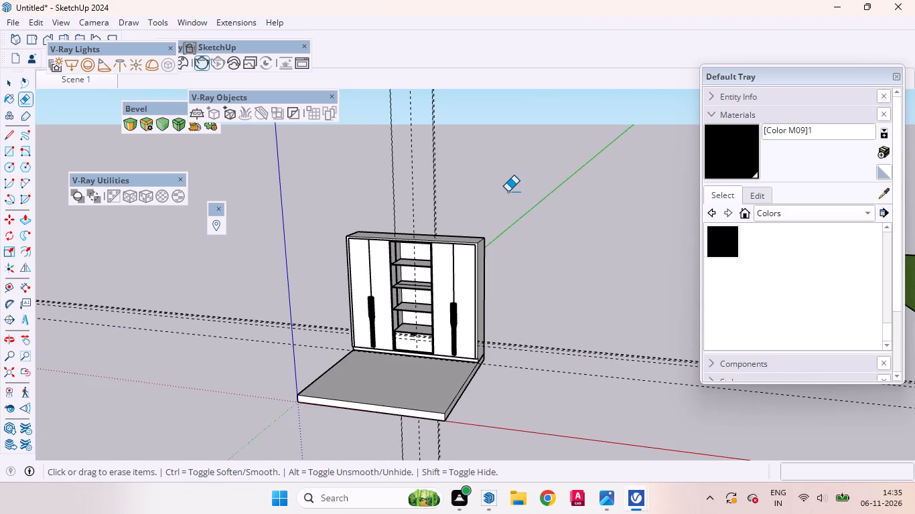
key(space)
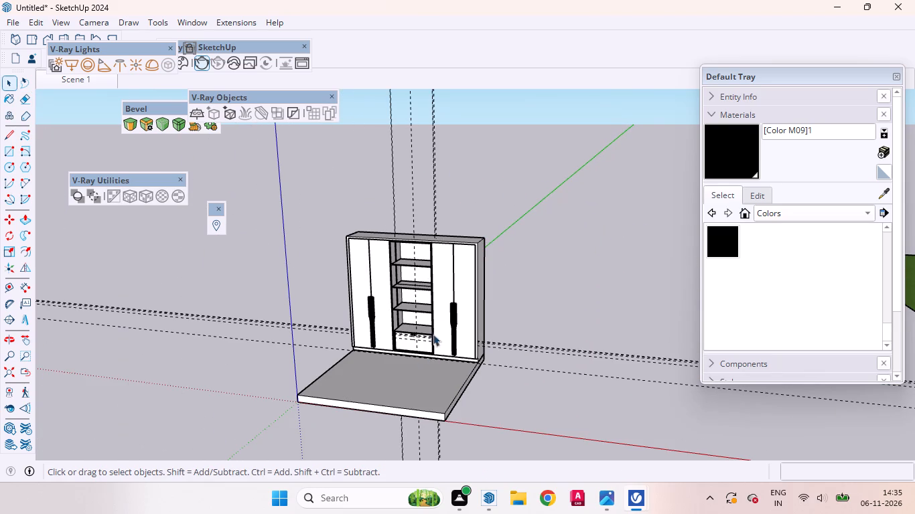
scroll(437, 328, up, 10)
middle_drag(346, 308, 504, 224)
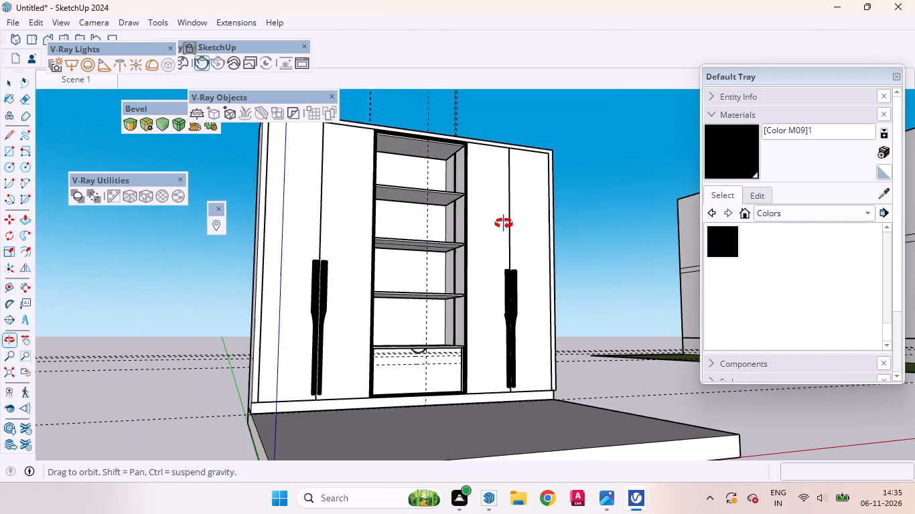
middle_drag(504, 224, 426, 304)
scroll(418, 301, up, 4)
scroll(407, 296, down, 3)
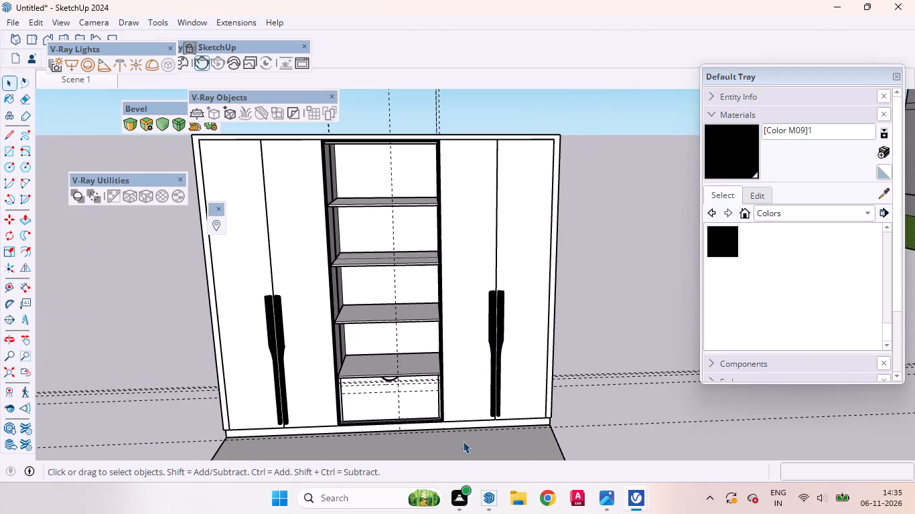
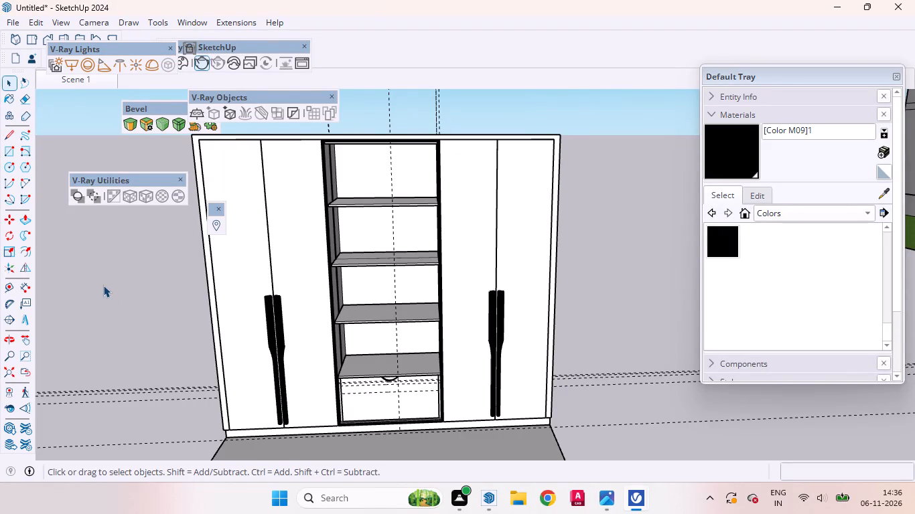
Examine the whole wardrobe and the space around and above it from farther away and several angles.
scroll(421, 373, down, 5)
scroll(482, 319, down, 4)
scroll(439, 251, up, 5)
scroll(439, 252, down, 3)
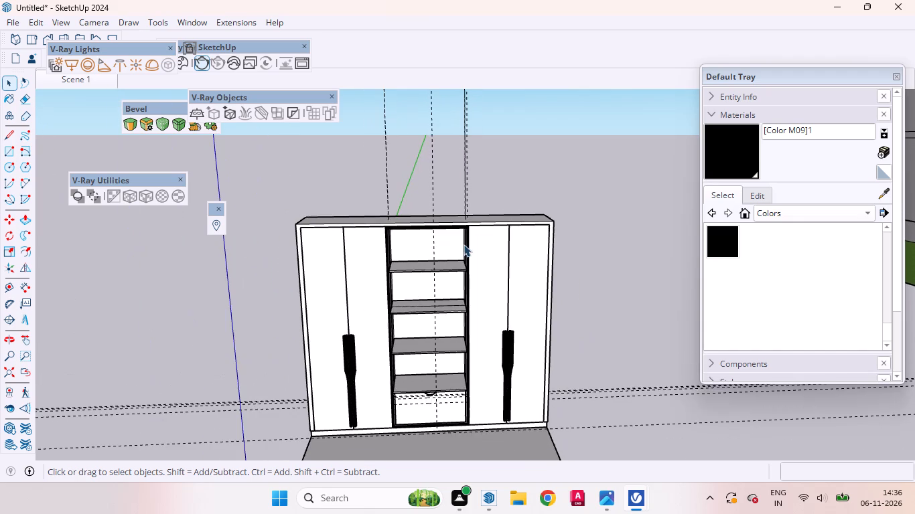
middle_drag(464, 245, 435, 329)
scroll(487, 234, down, 3)
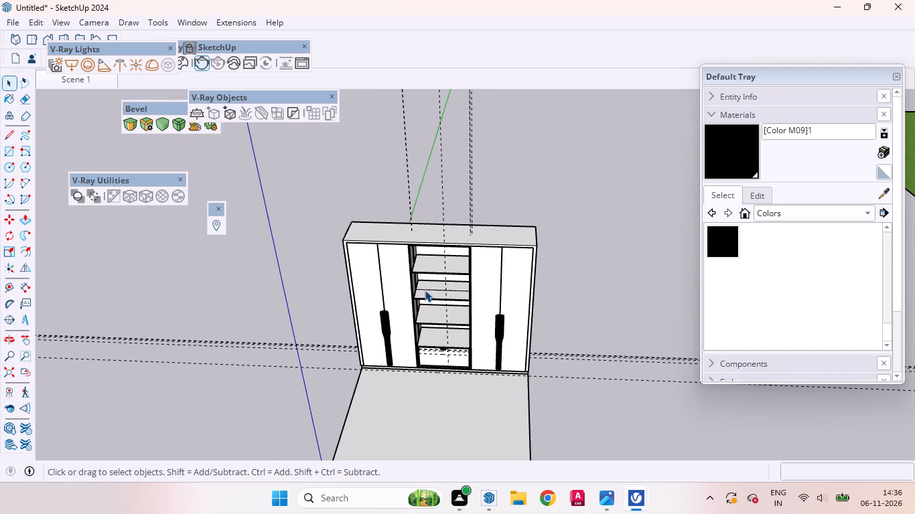
scroll(464, 276, down, 2)
middle_drag(413, 319, 445, 272)
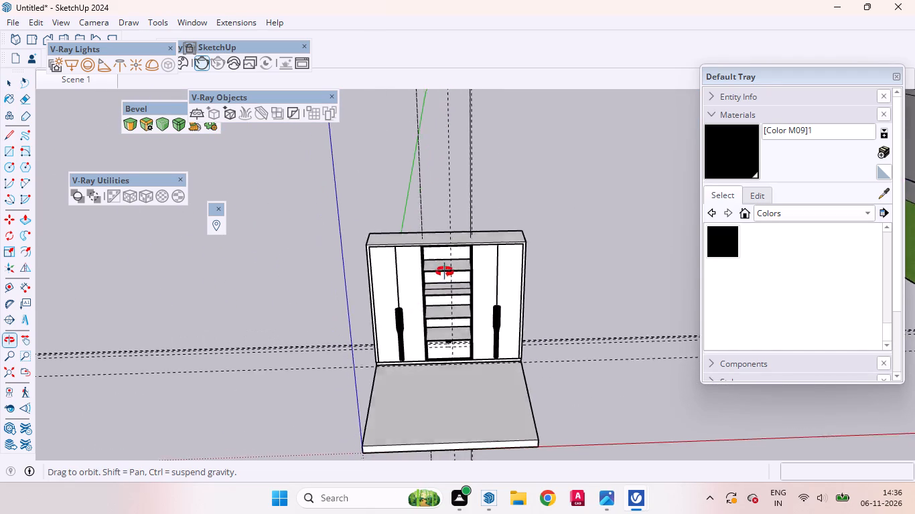
middle_drag(445, 272, 407, 252)
scroll(549, 258, down, 2)
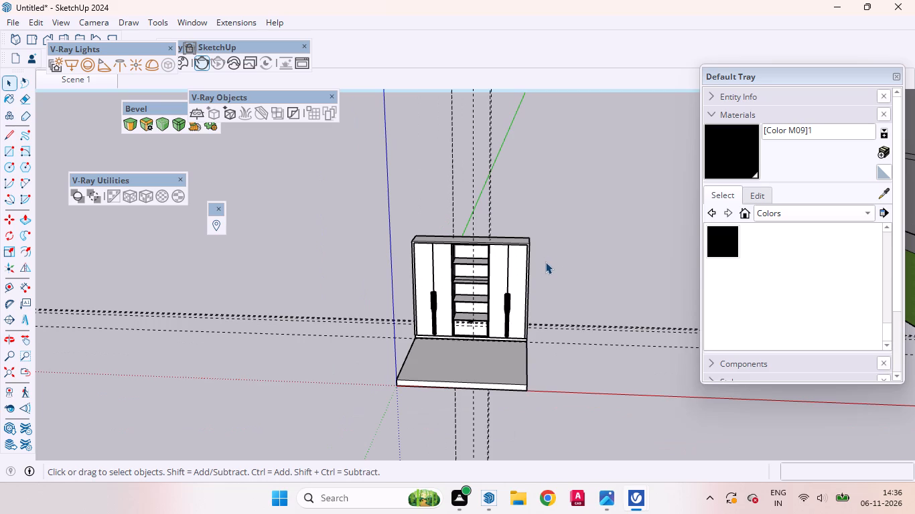
scroll(545, 262, down, 1)
scroll(447, 262, up, 3)
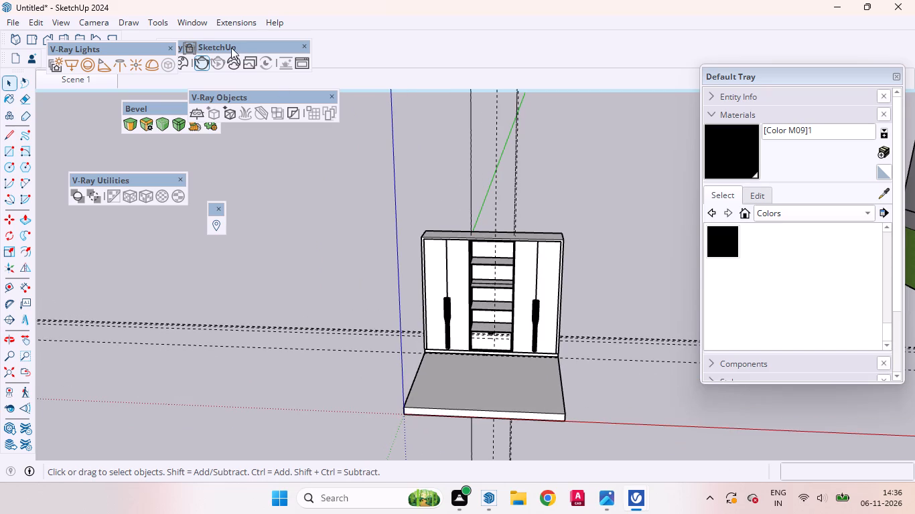
Open 3D Warehouse and search its models for "wardrobe things", replacing the existing "plants" query.
click(192, 24)
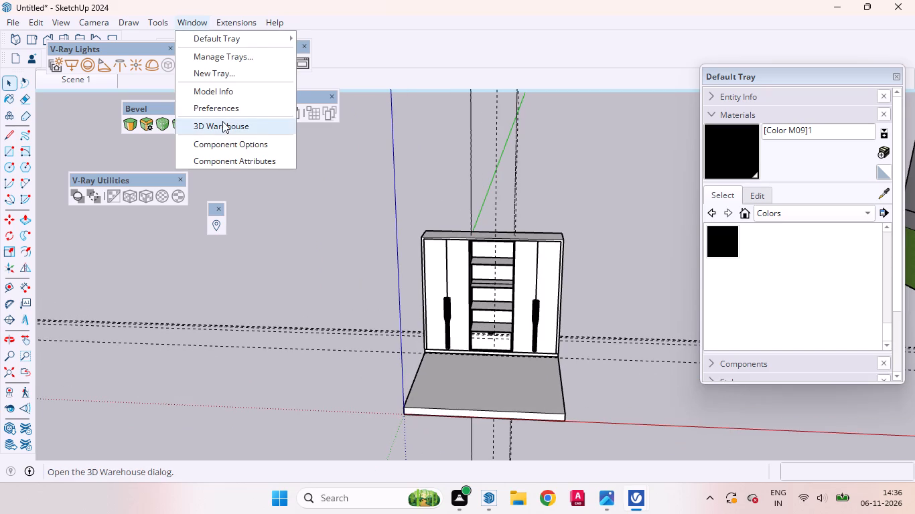
click(222, 121)
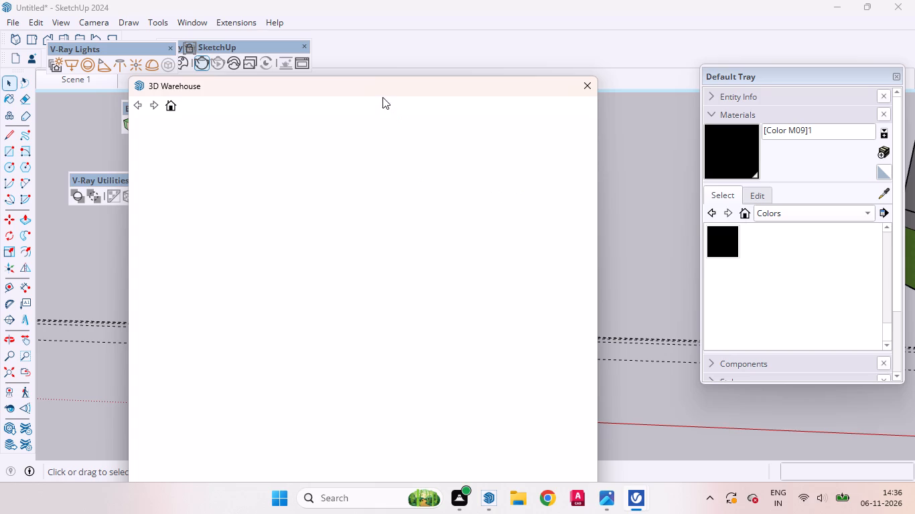
drag(370, 86, 456, 21)
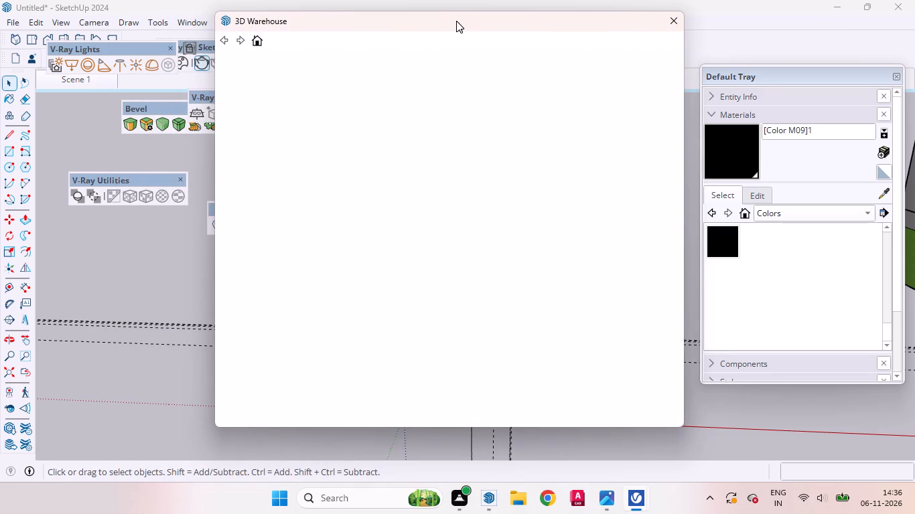
drag(456, 21, 455, 46)
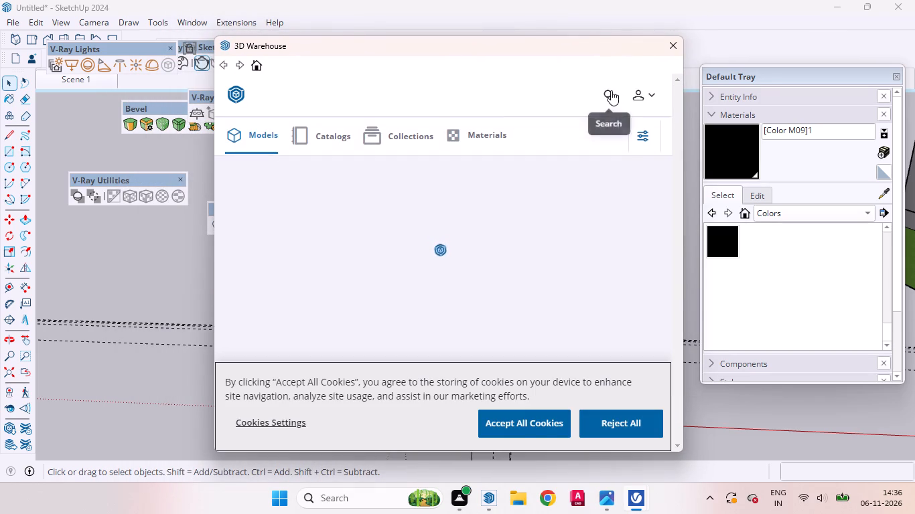
click(611, 90)
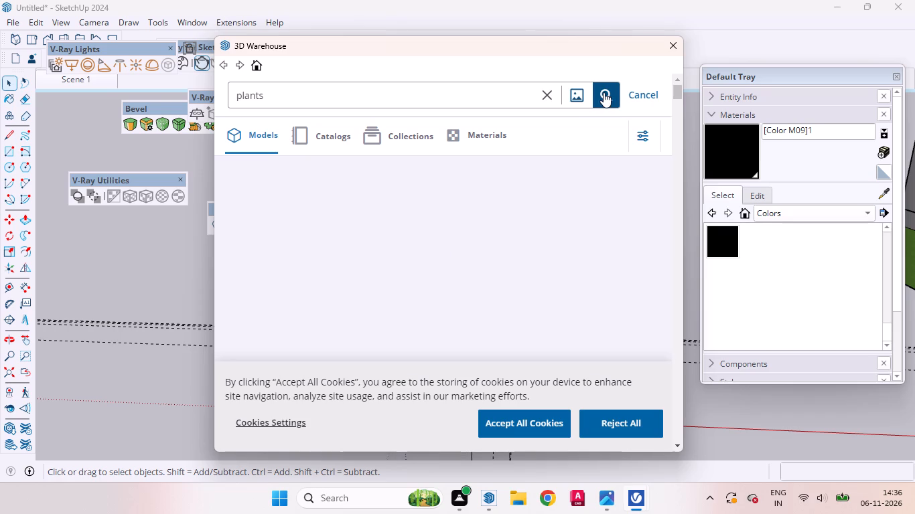
drag(280, 96, 255, 94)
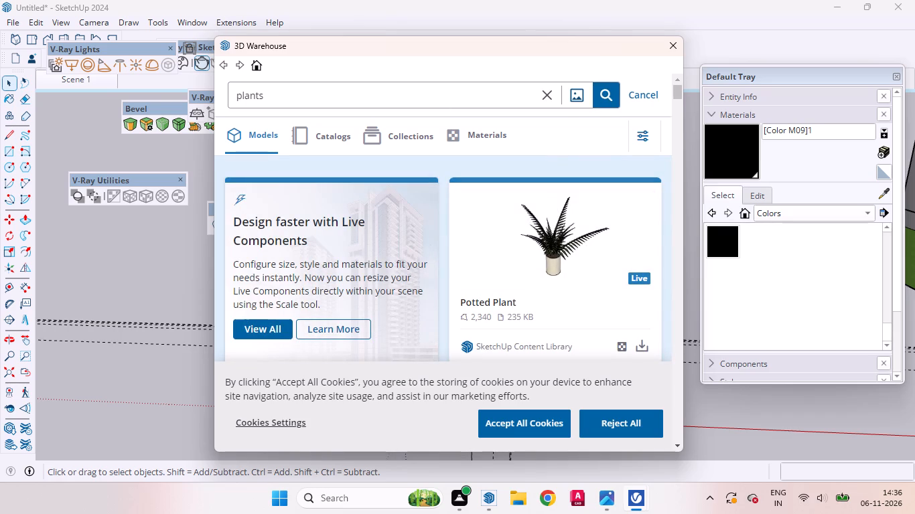
drag(255, 94, 215, 86)
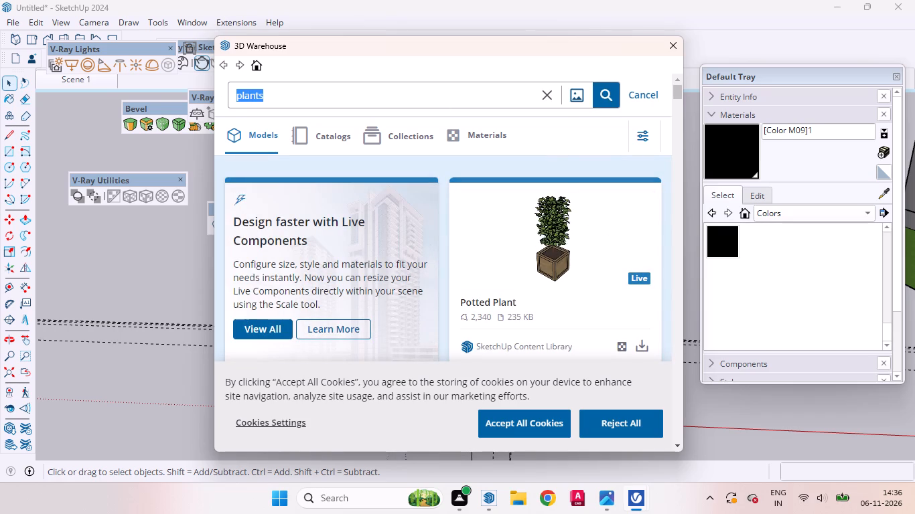
key(BackSpace)
text(wardrobe)
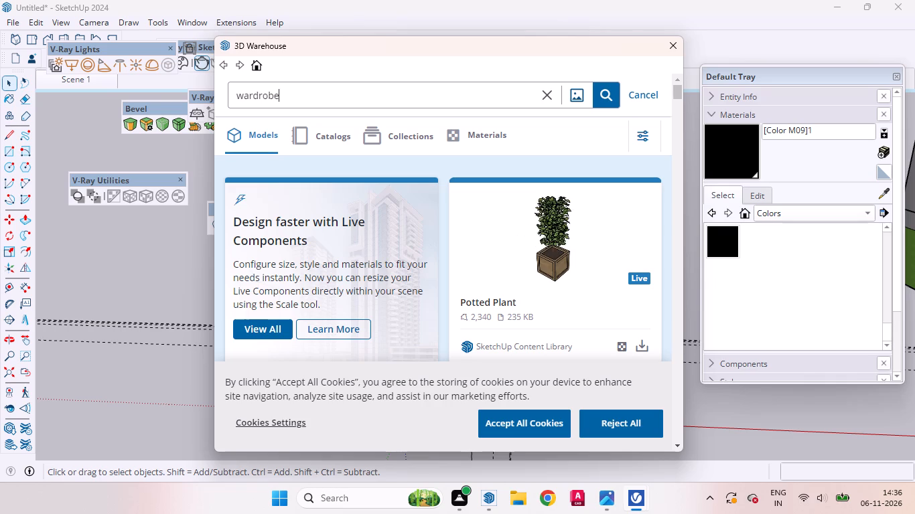
key(space)
text(things)
key(Return)
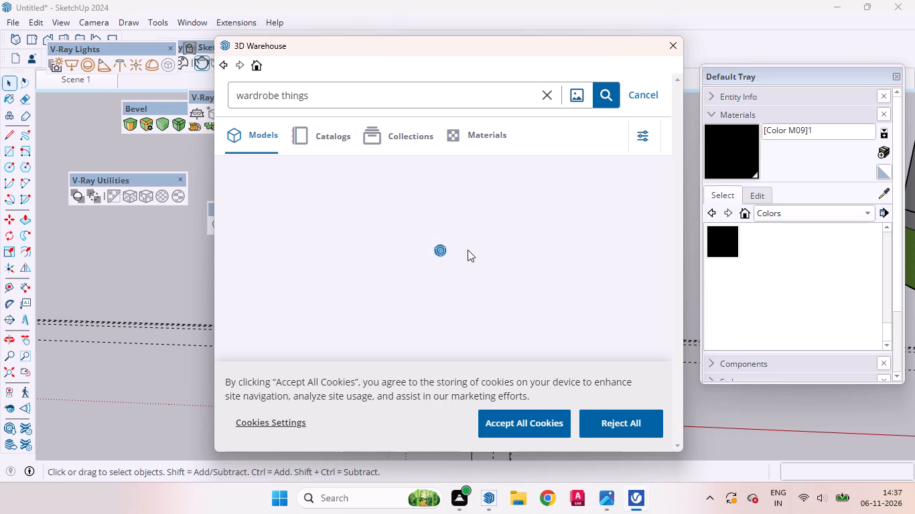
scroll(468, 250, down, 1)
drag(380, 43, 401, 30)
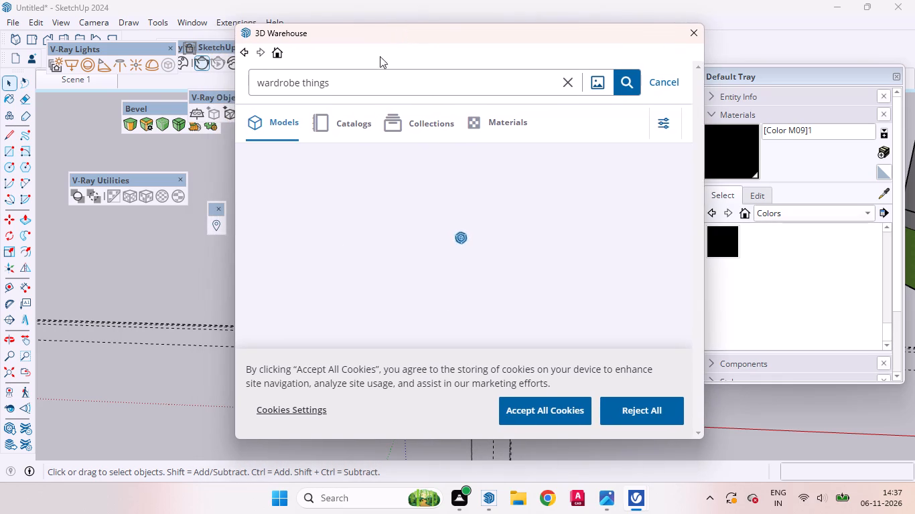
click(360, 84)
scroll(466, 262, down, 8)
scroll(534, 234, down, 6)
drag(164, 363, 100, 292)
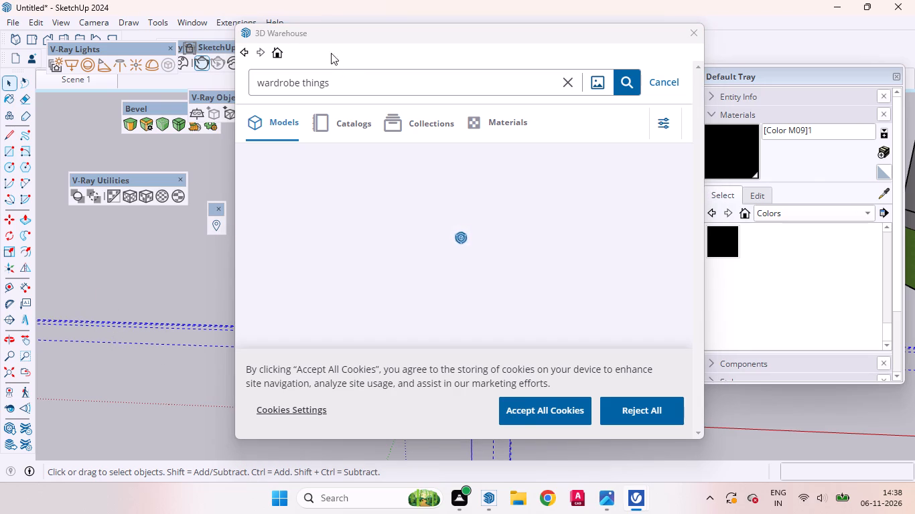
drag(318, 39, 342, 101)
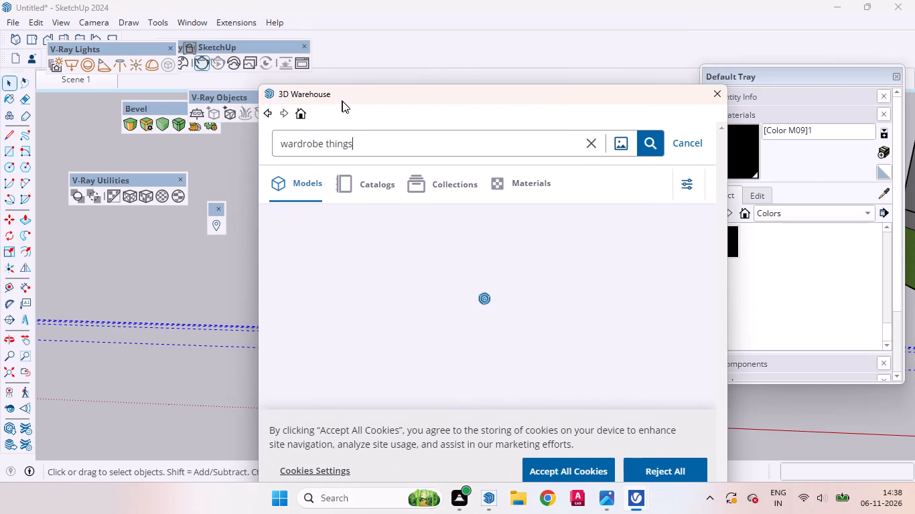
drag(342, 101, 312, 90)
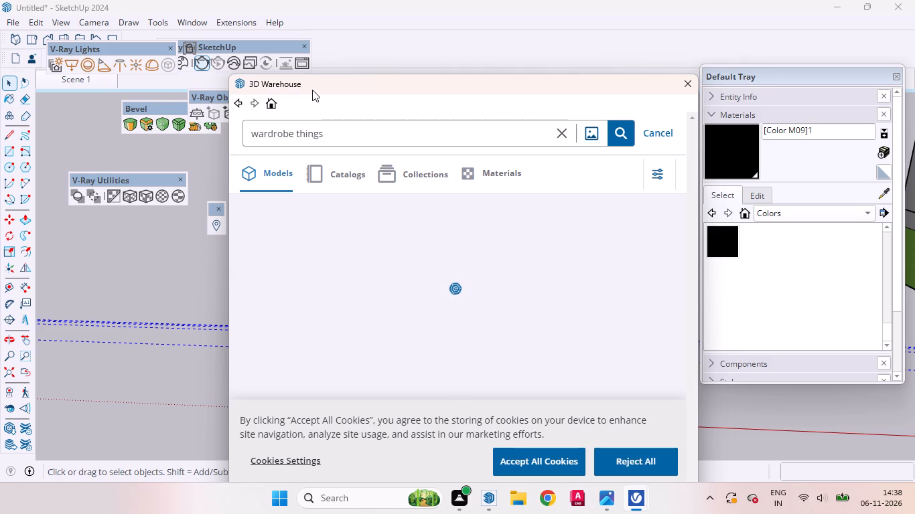
Run the "wardrobe things" model search in 3D Warehouse again.
drag(340, 139, 285, 131)
click(341, 136)
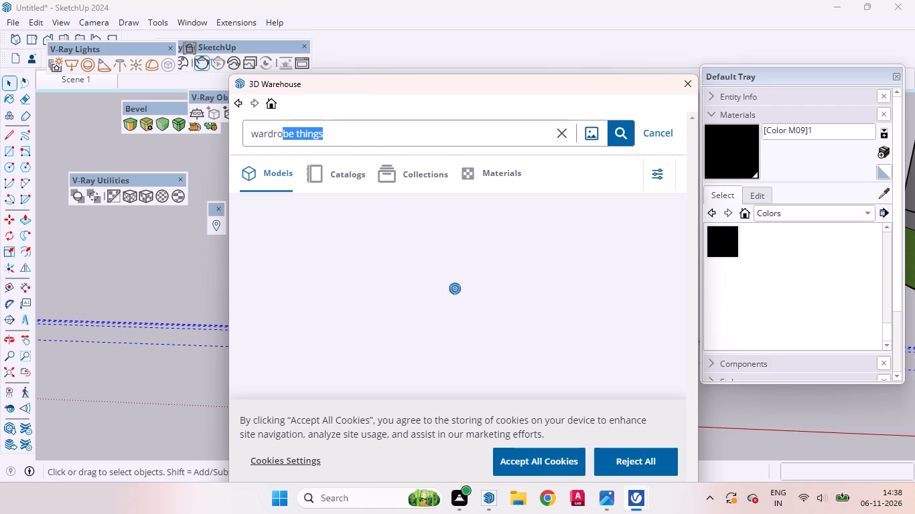
click(343, 137)
click(622, 132)
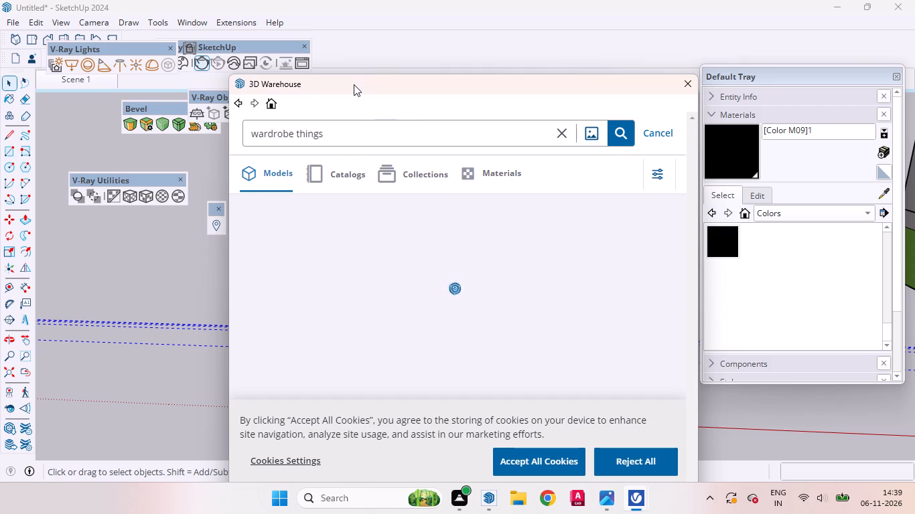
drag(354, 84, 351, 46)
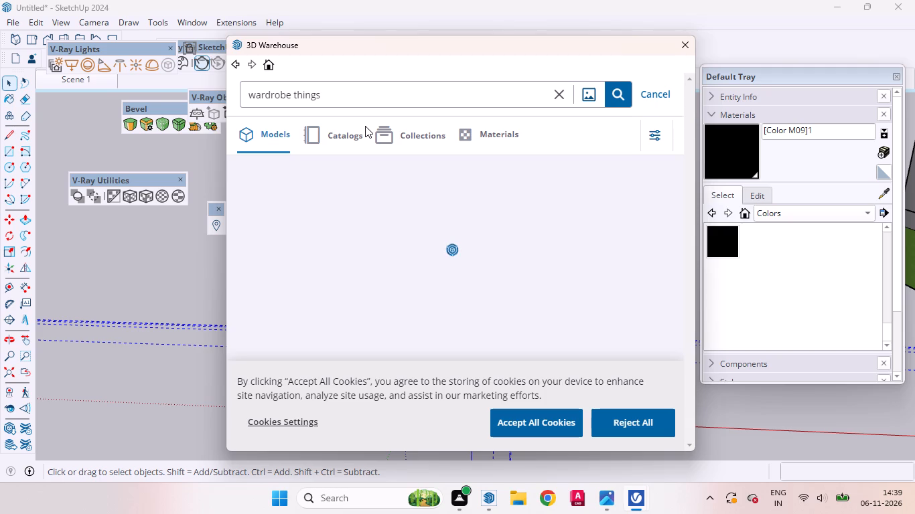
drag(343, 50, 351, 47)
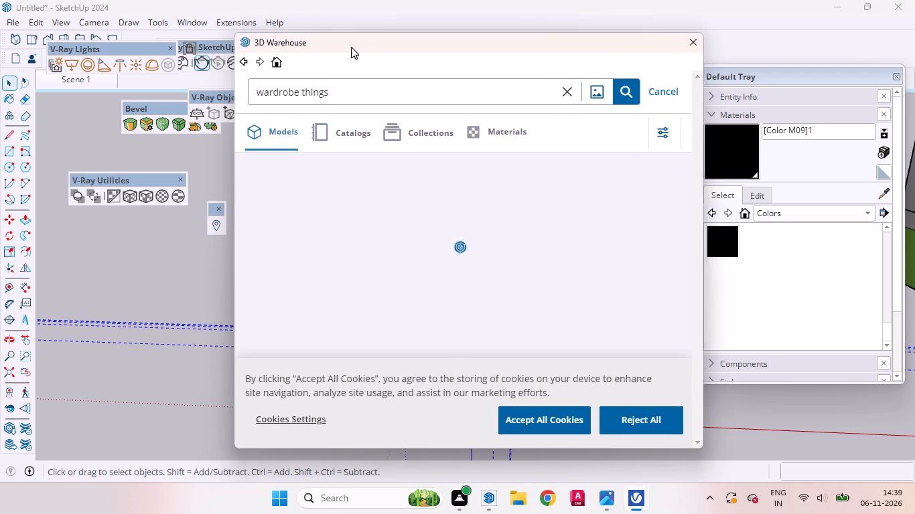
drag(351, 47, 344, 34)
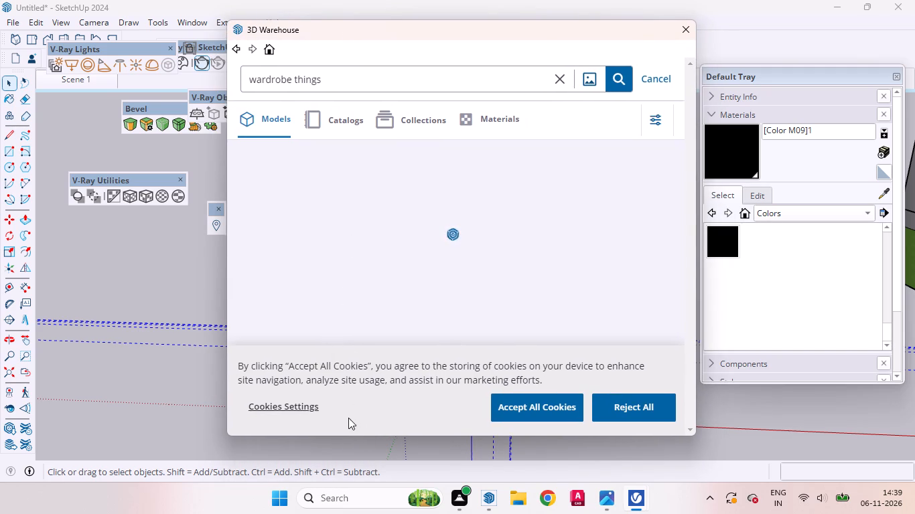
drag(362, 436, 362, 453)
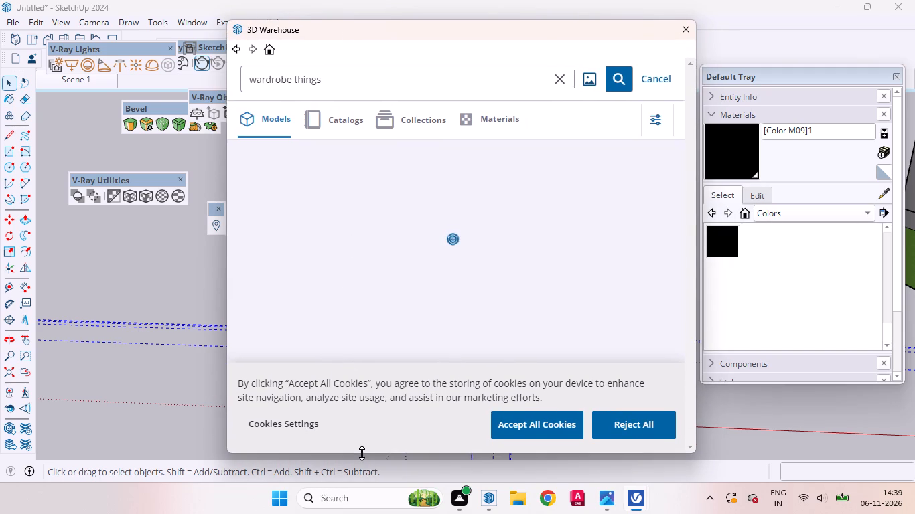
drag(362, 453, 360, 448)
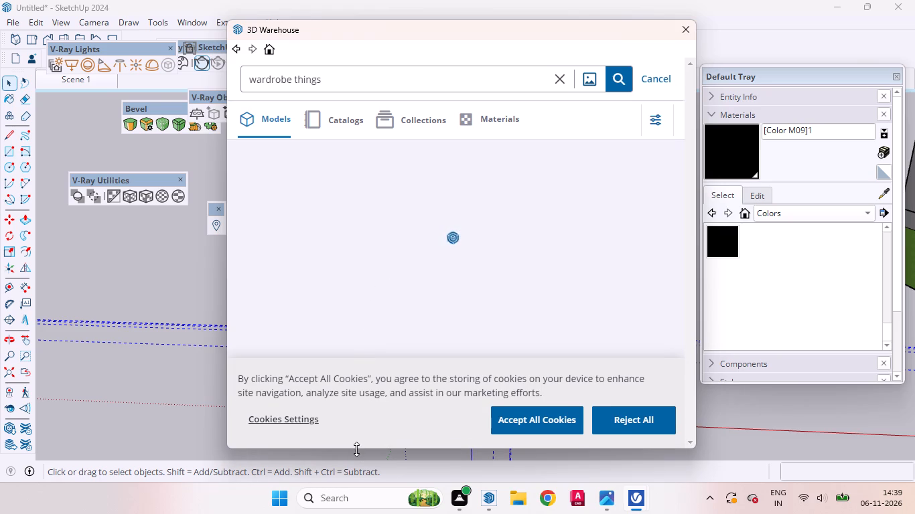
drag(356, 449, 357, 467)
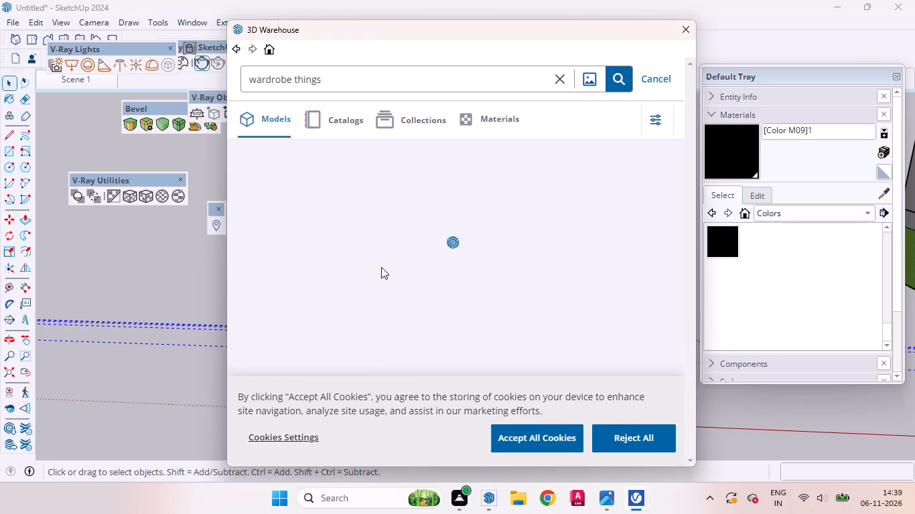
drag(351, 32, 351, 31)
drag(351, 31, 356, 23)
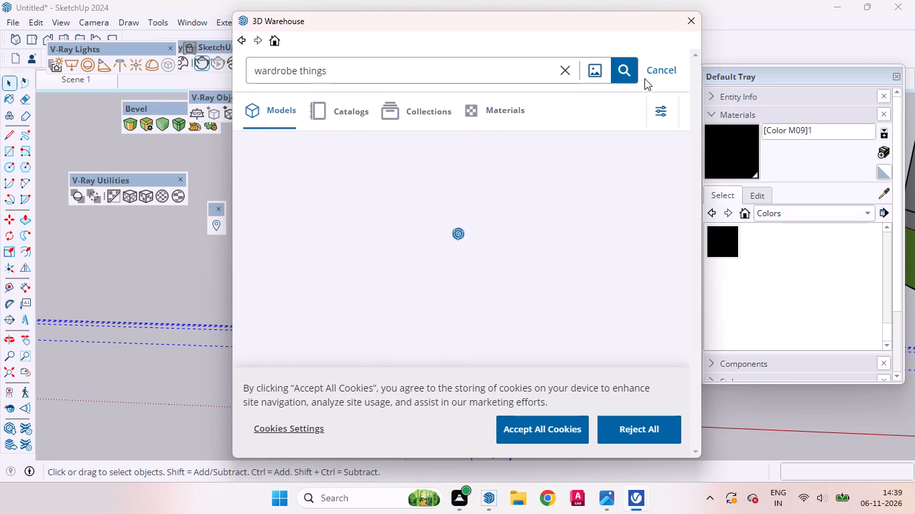
Resubmit the 3D Warehouse model search for "wardrobe things".
click(623, 75)
click(320, 72)
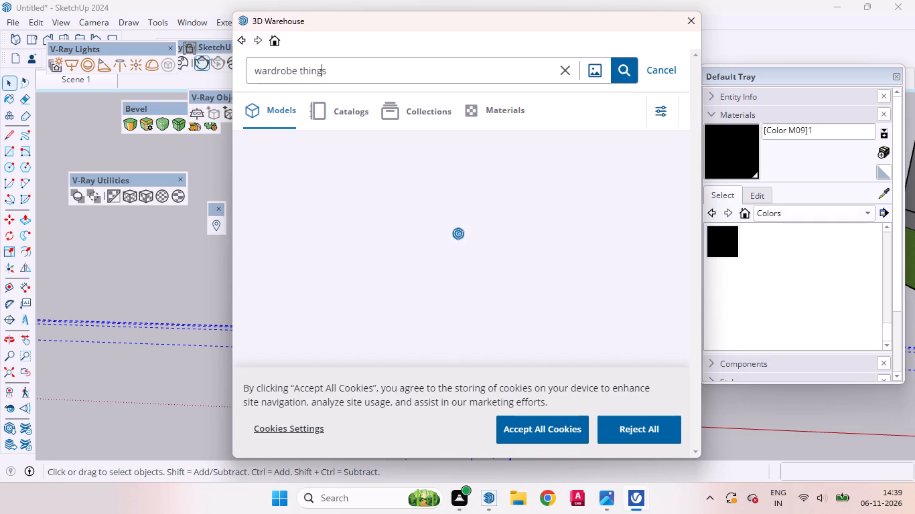
click(336, 73)
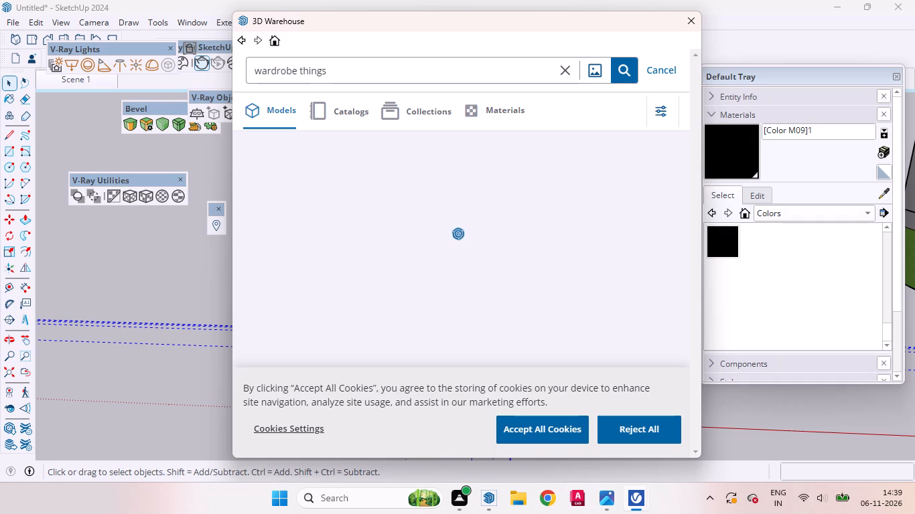
click(312, 70)
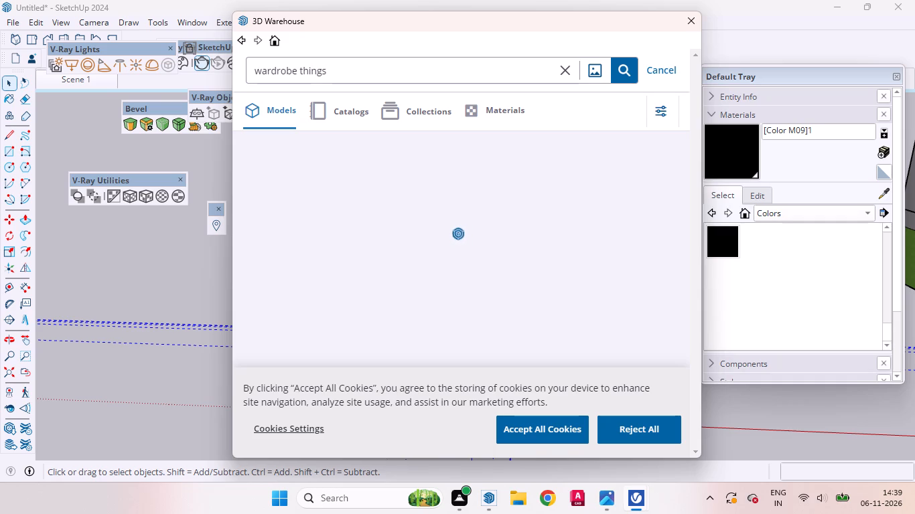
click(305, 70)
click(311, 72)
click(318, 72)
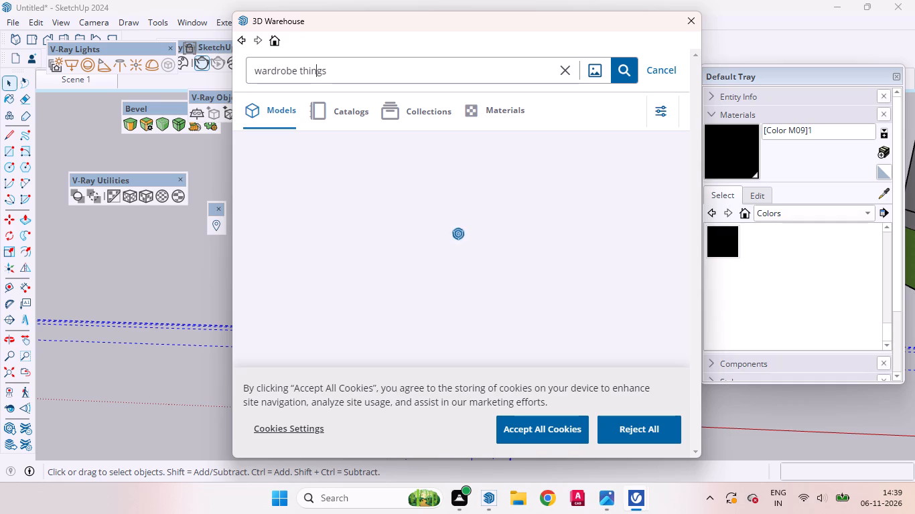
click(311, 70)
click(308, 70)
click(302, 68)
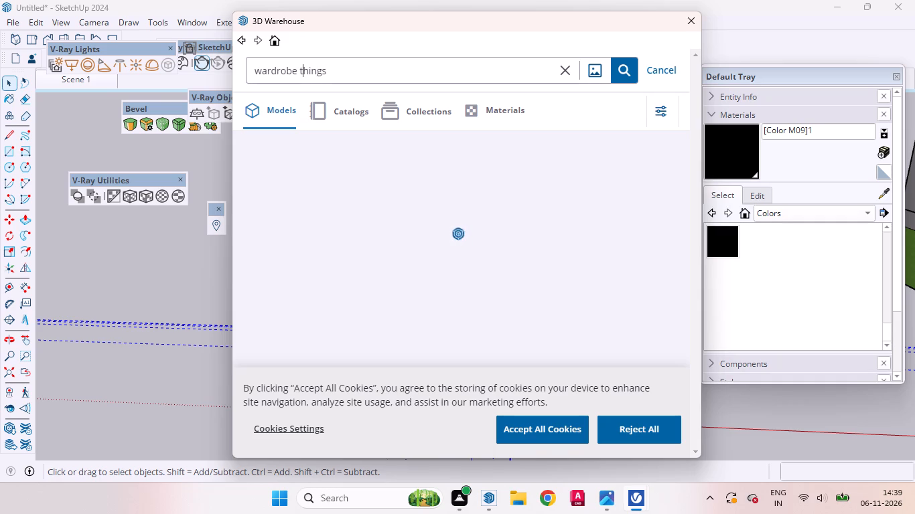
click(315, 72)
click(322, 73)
Resubmit the 3D Warehouse model search for "wardrobe things".
click(345, 72)
click(627, 70)
Replace the query with "things", search the 3D Warehouse models for it and look through the first results.
drag(332, 76, 258, 70)
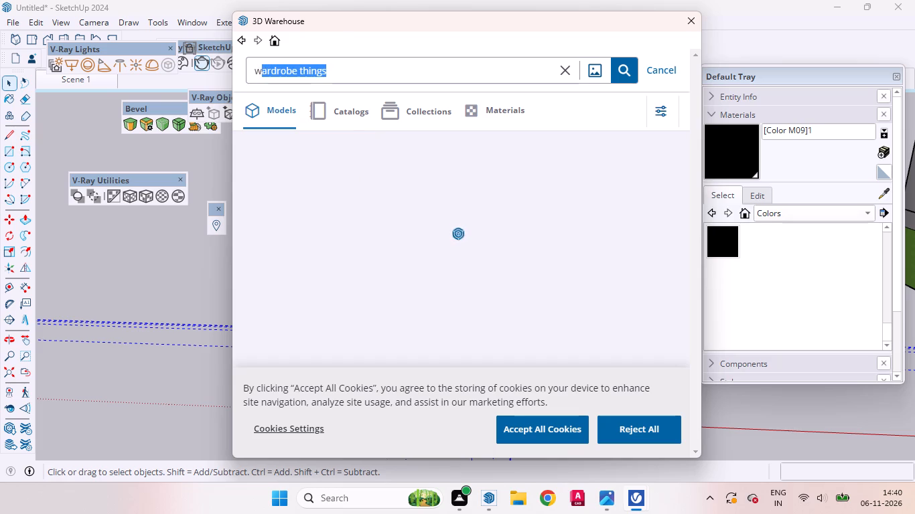
drag(258, 70, 252, 77)
key(BackSpace)
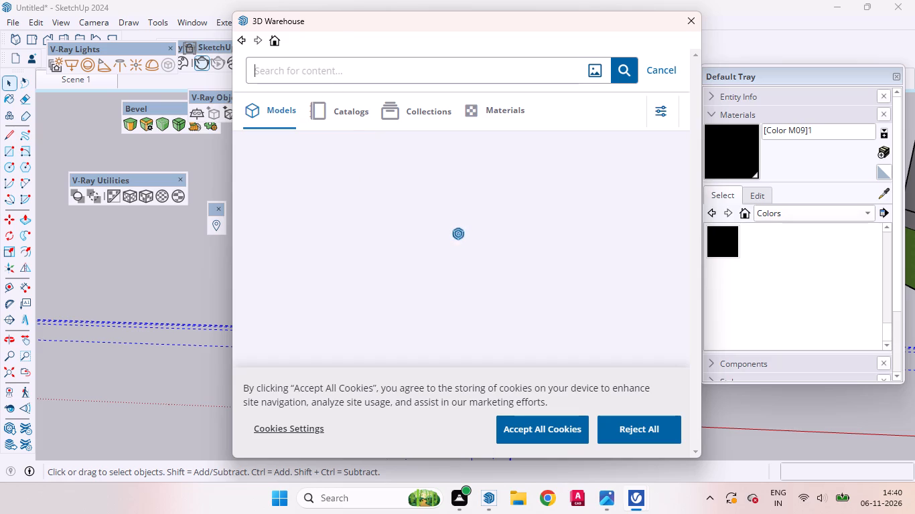
text(thing)
key(s)
key(Return)
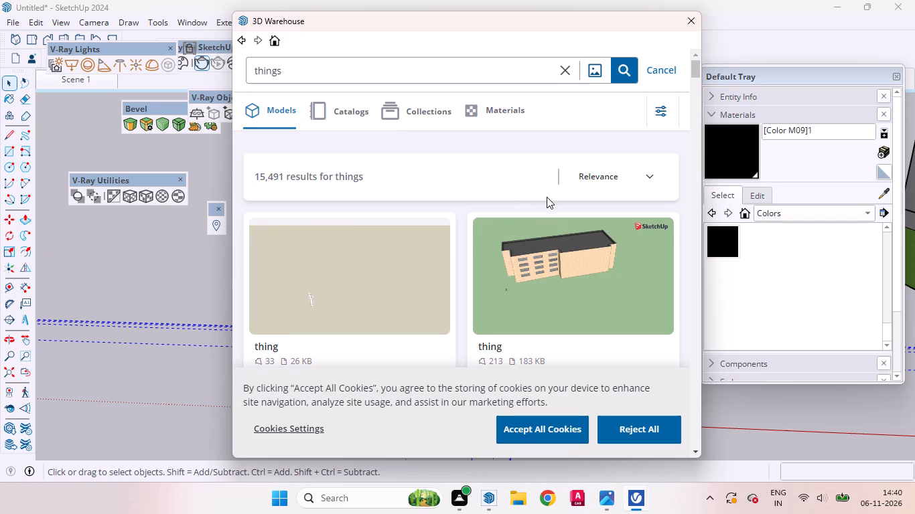
scroll(413, 258, down, 11)
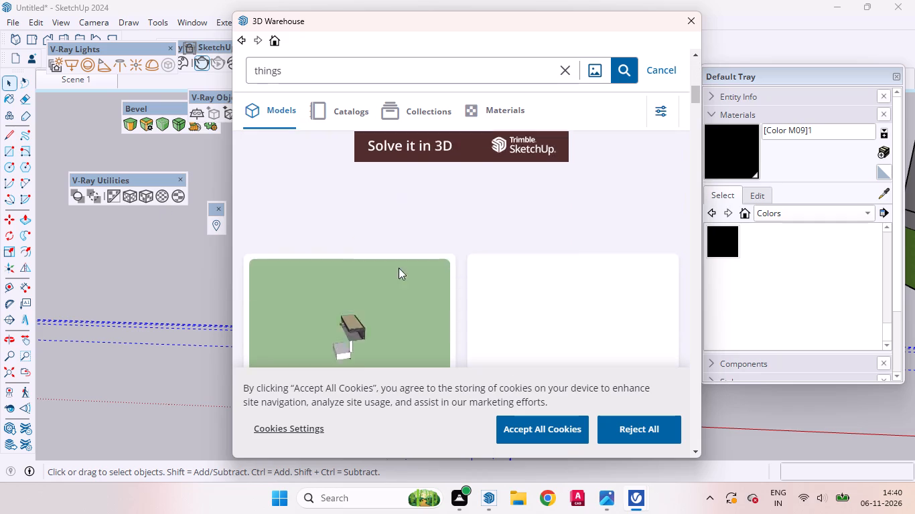
scroll(399, 268, down, 7)
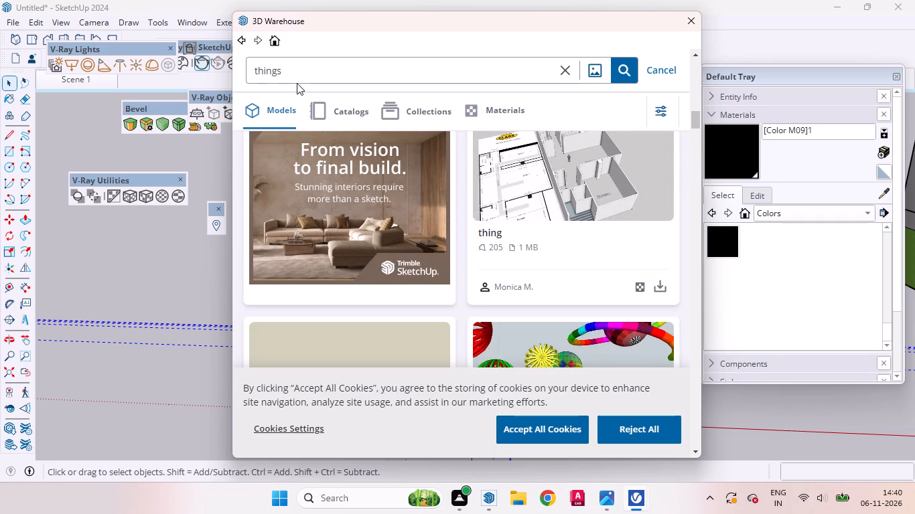
Search the 3D Warehouse models for "wardrobe things" again and reposition the 3D Warehouse window over the model.
drag(287, 73, 236, 69)
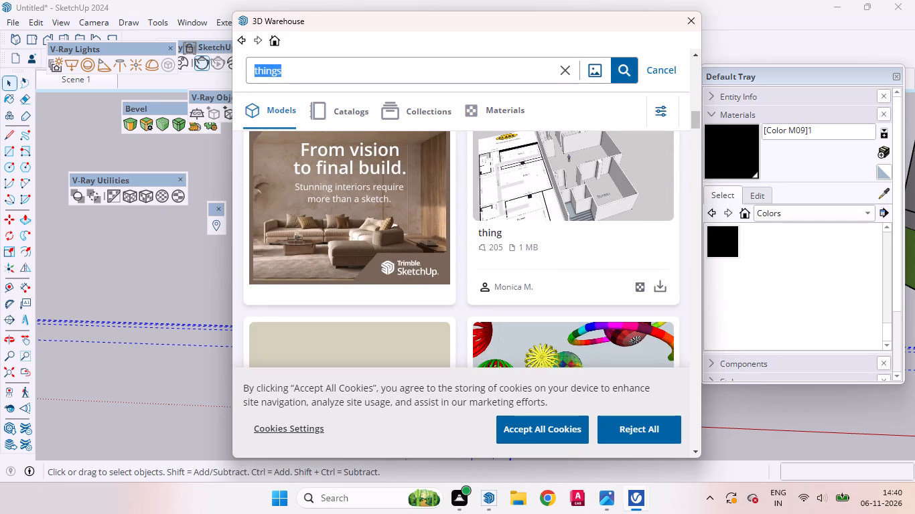
key(BackSpace)
text(wardrobe things)
key(Return)
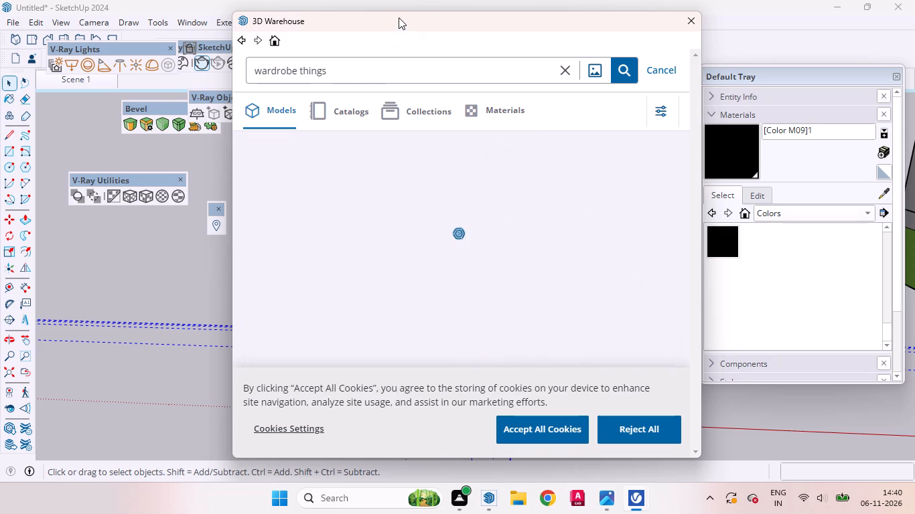
drag(389, 20, 336, 44)
scroll(378, 168, down, 2)
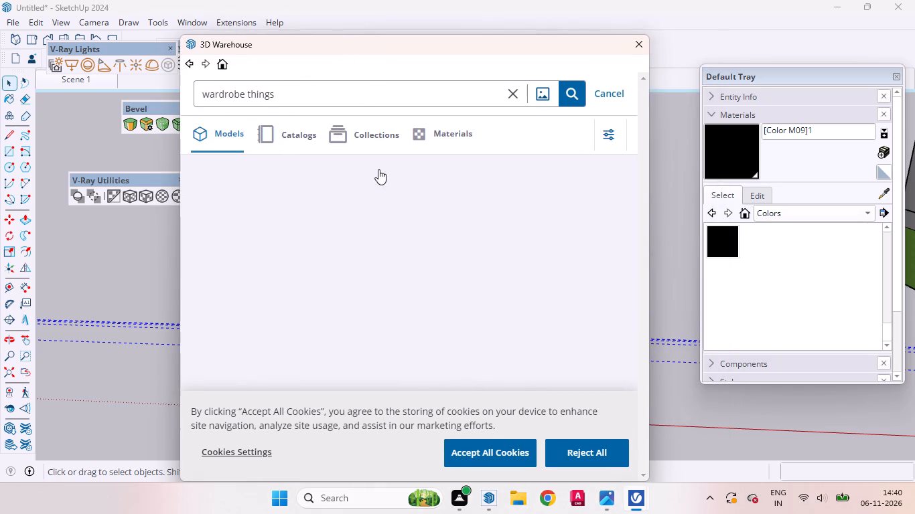
scroll(378, 169, down, 12)
drag(350, 48, 366, 47)
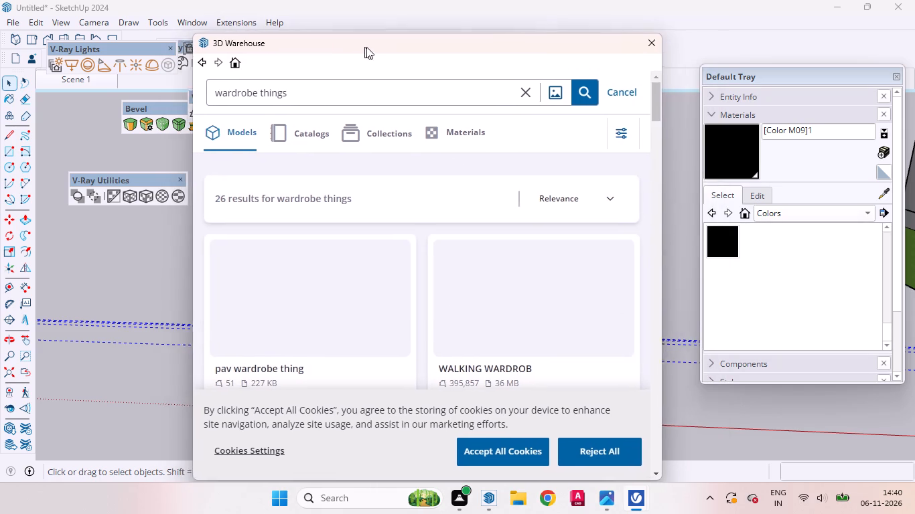
drag(366, 47, 391, 39)
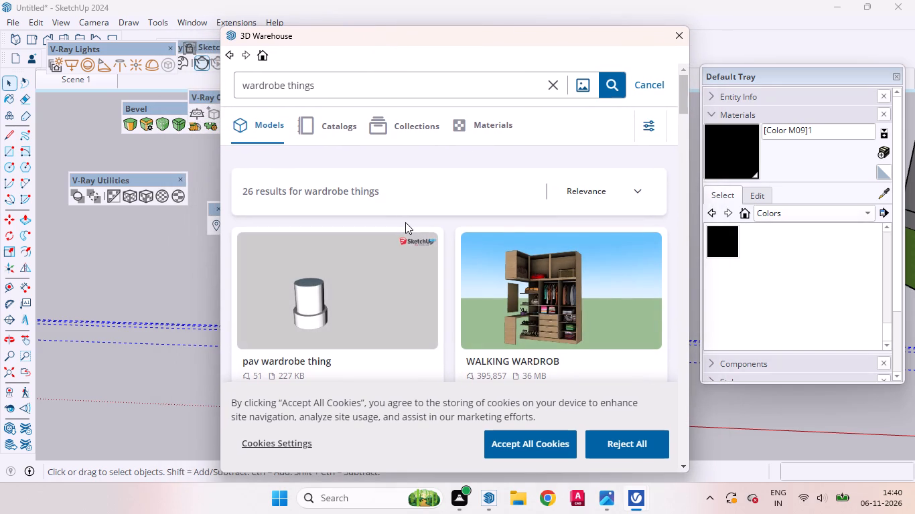
Look through the "wardrobe things" model results for items suitable for filling the wardrobe.
scroll(411, 264, down, 1)
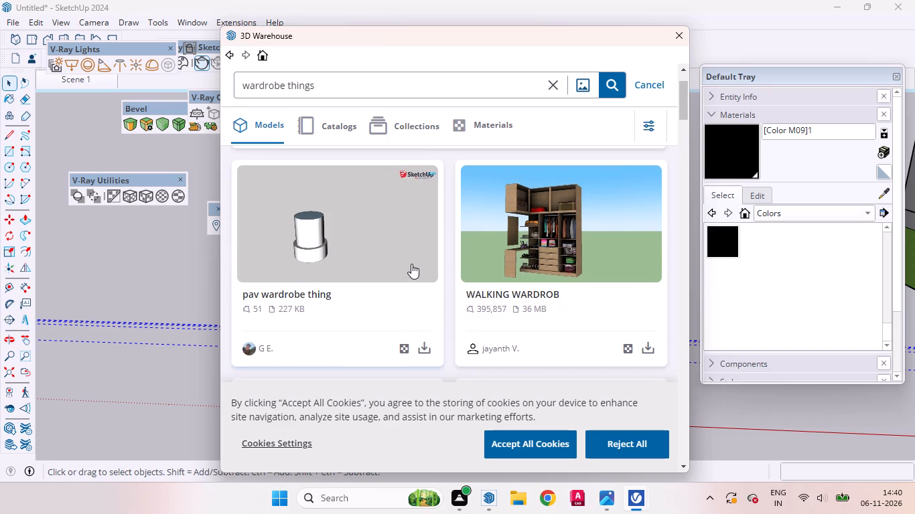
scroll(413, 264, down, 2)
scroll(413, 263, up, 1)
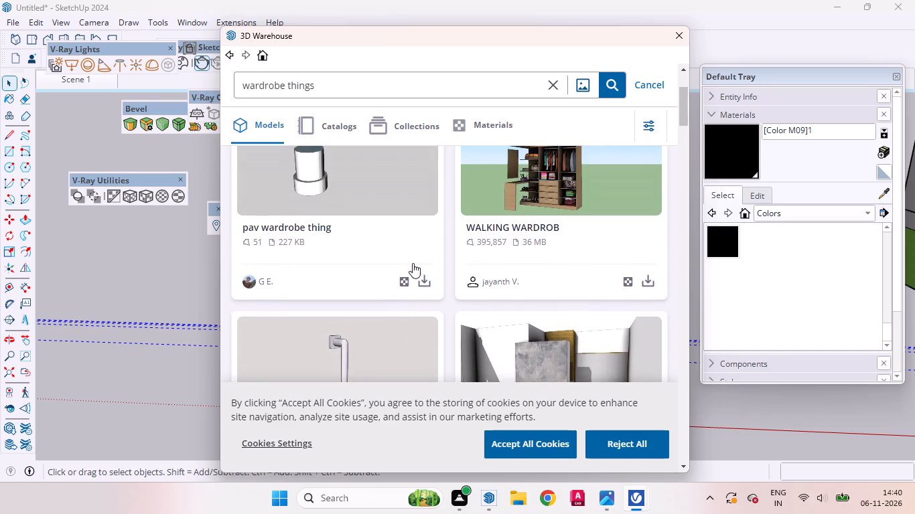
scroll(413, 263, down, 5)
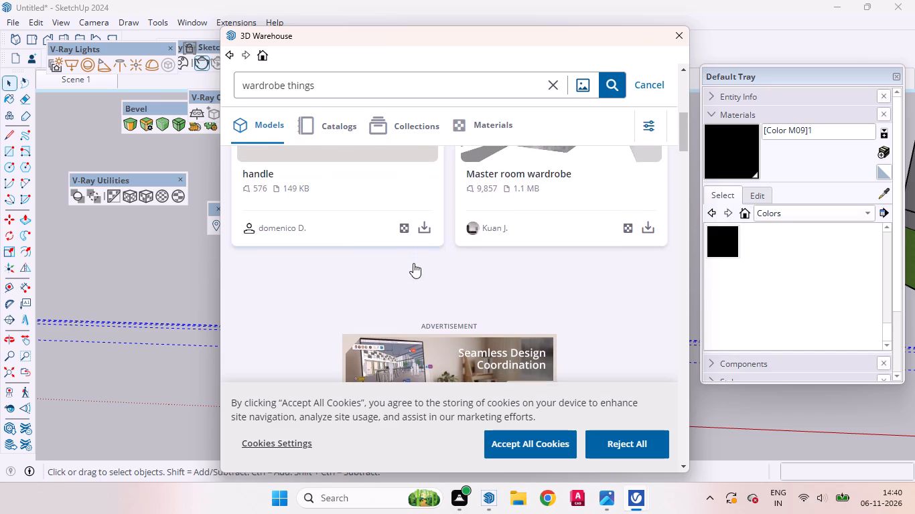
scroll(413, 263, down, 8)
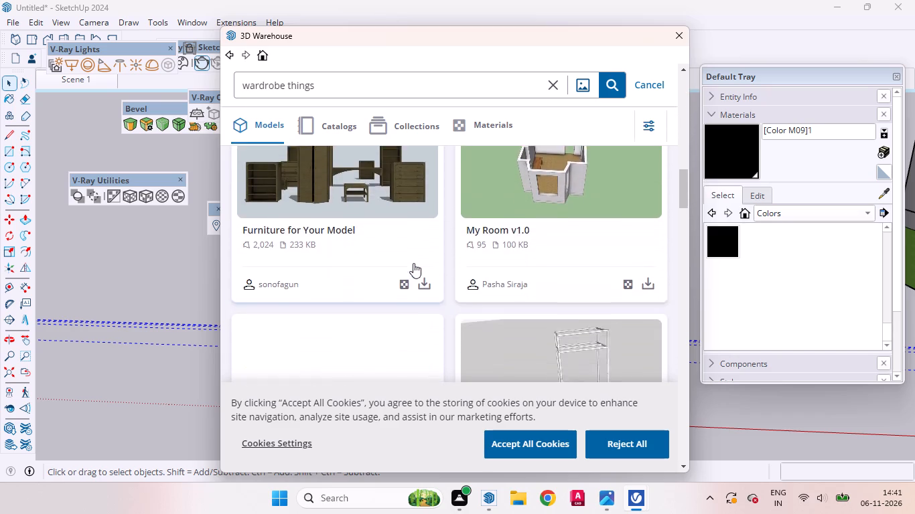
scroll(413, 263, down, 7)
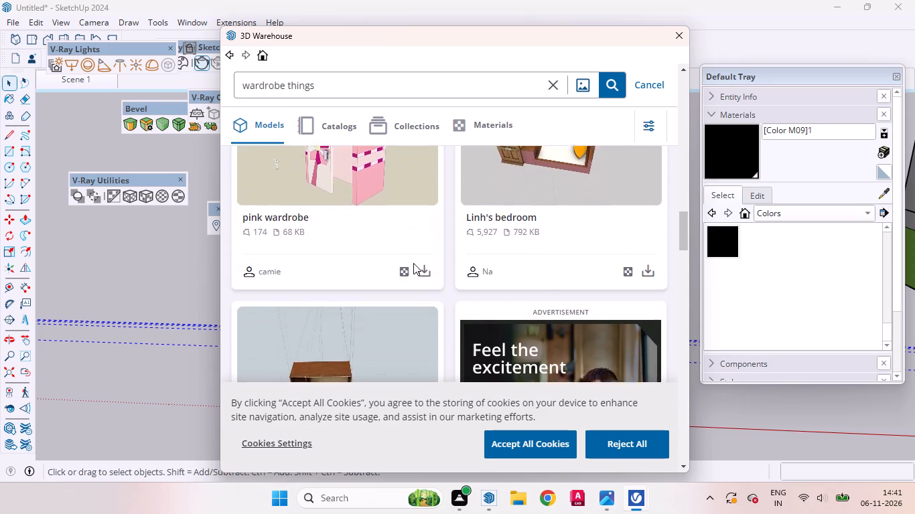
scroll(413, 263, down, 9)
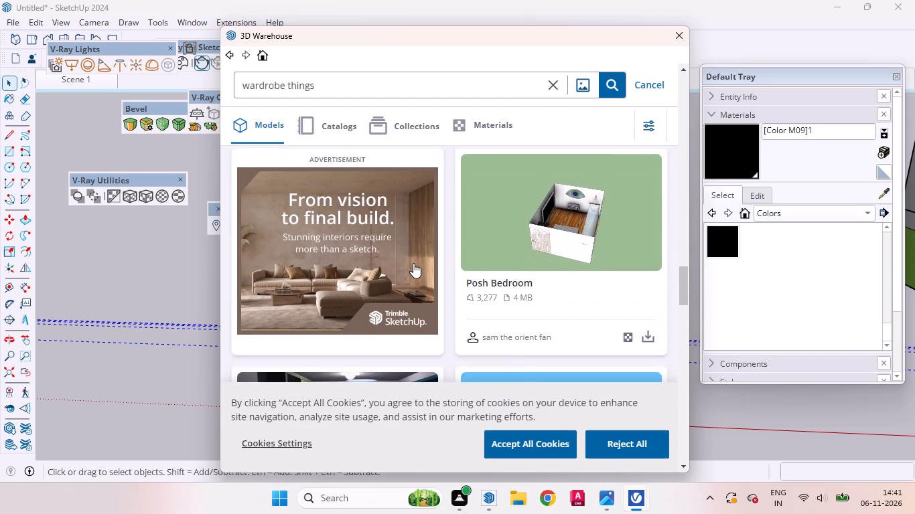
scroll(413, 263, down, 8)
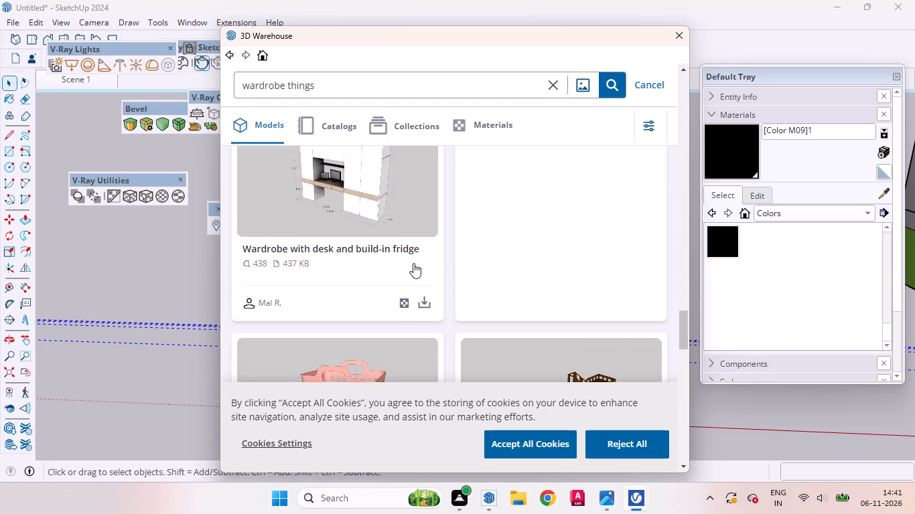
scroll(413, 263, down, 5)
scroll(413, 263, up, 1)
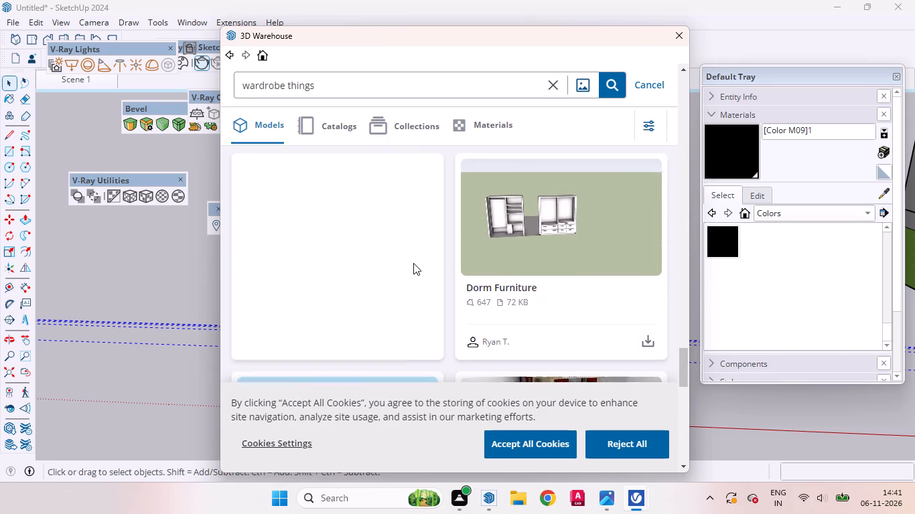
scroll(413, 263, down, 3)
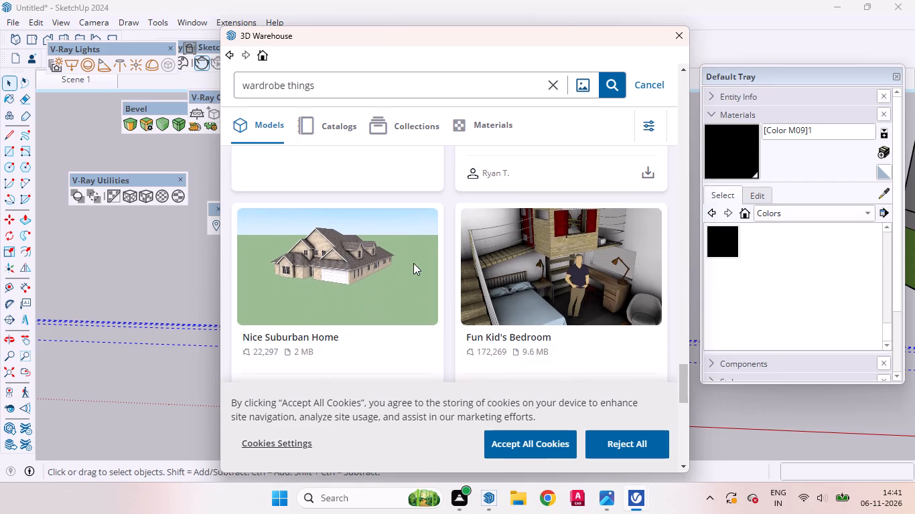
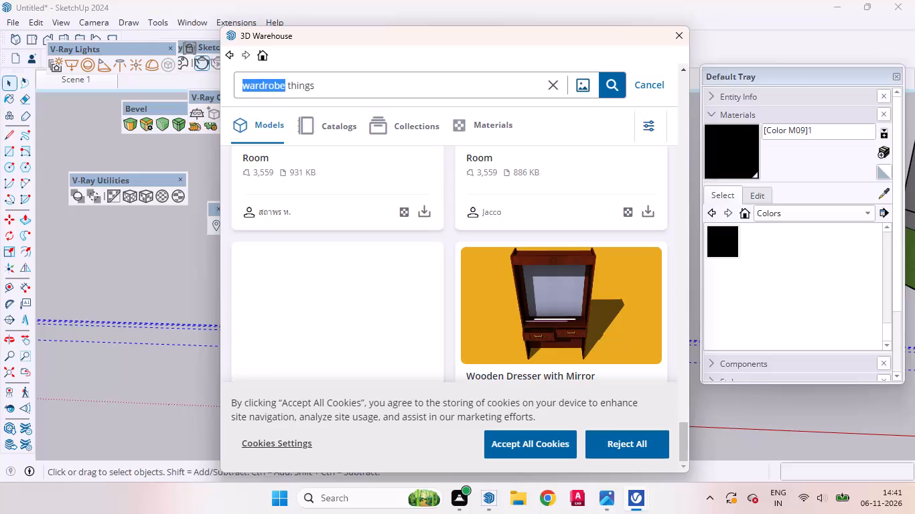
Search the 3D Warehouse models for "things" and look through the first results.
key(Return)
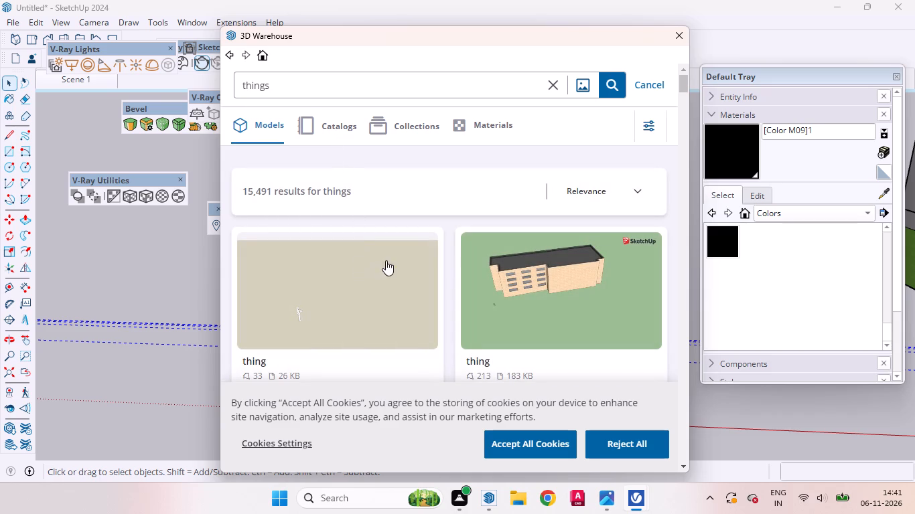
scroll(439, 221, down, 11)
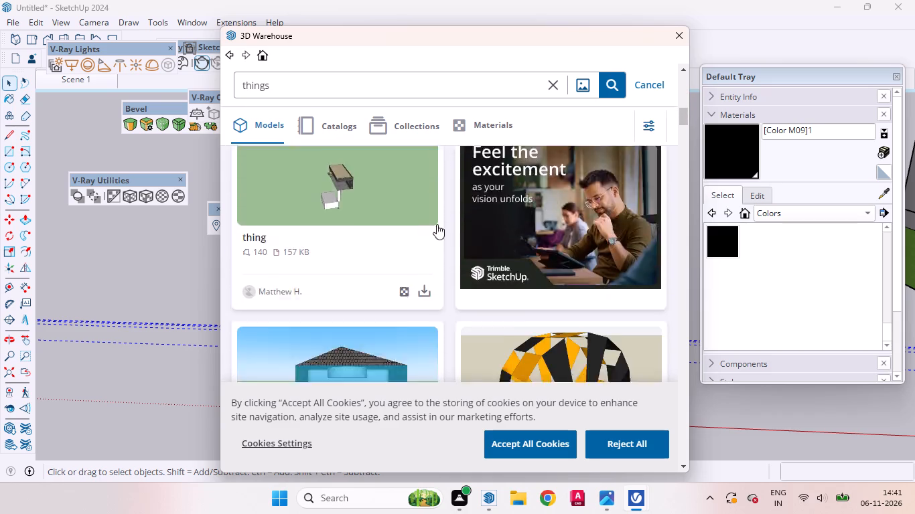
scroll(437, 224, down, 8)
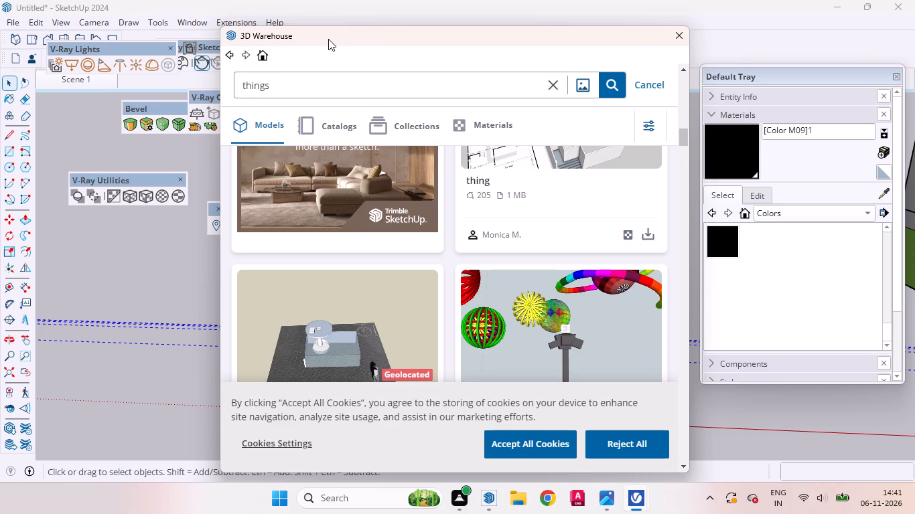
Clear the selection in the model, check the wardrobe's open middle niche, and close the 3D Warehouse window.
drag(328, 39, 101, 122)
click(602, 191)
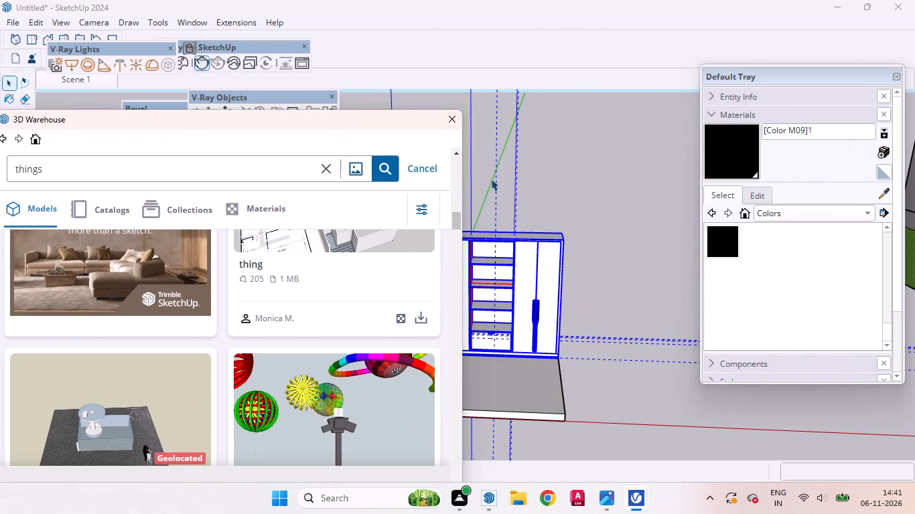
scroll(637, 220, down, 4)
scroll(637, 220, up, 1)
scroll(638, 220, down, 3)
scroll(559, 246, up, 10)
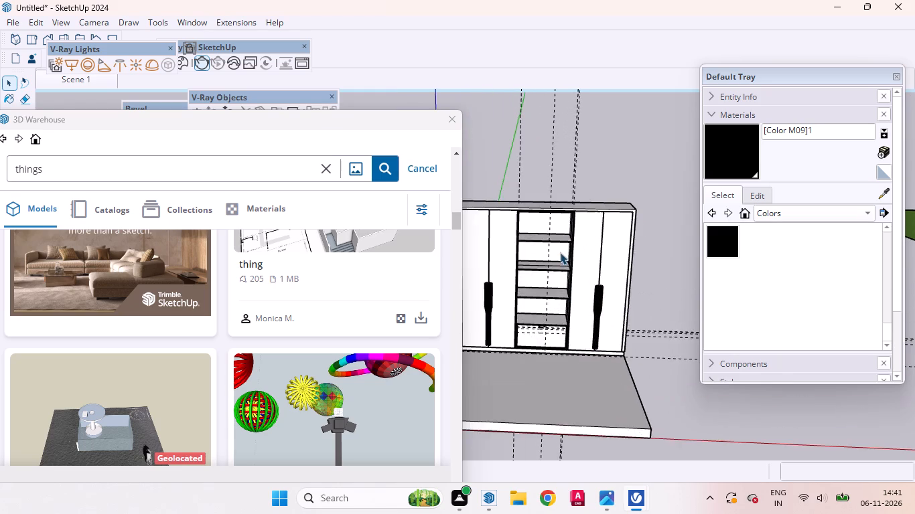
scroll(560, 252, up, 6)
middle_drag(593, 253, 585, 155)
scroll(593, 253, up, 1)
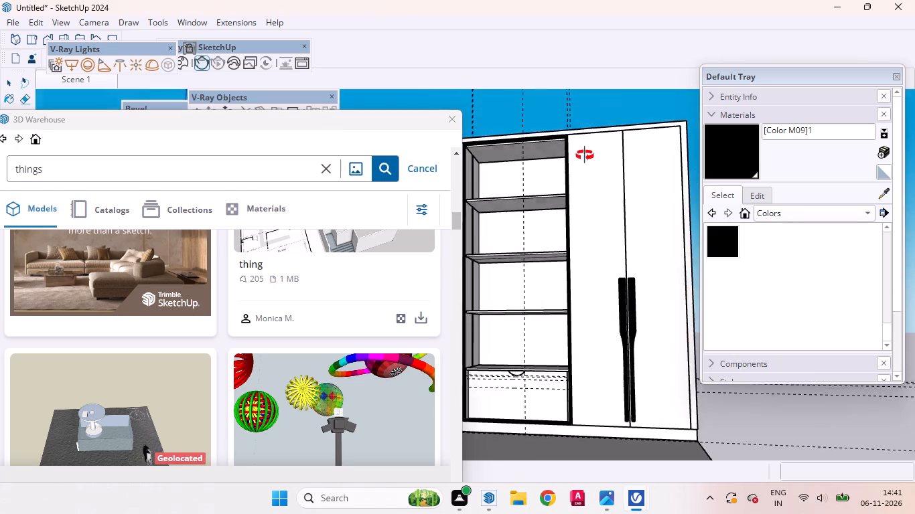
middle_drag(585, 155, 637, 287)
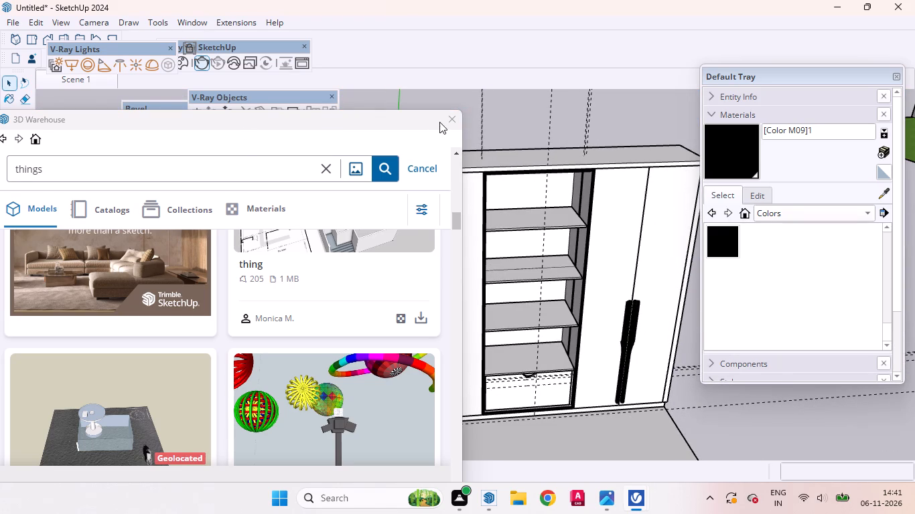
click(444, 120)
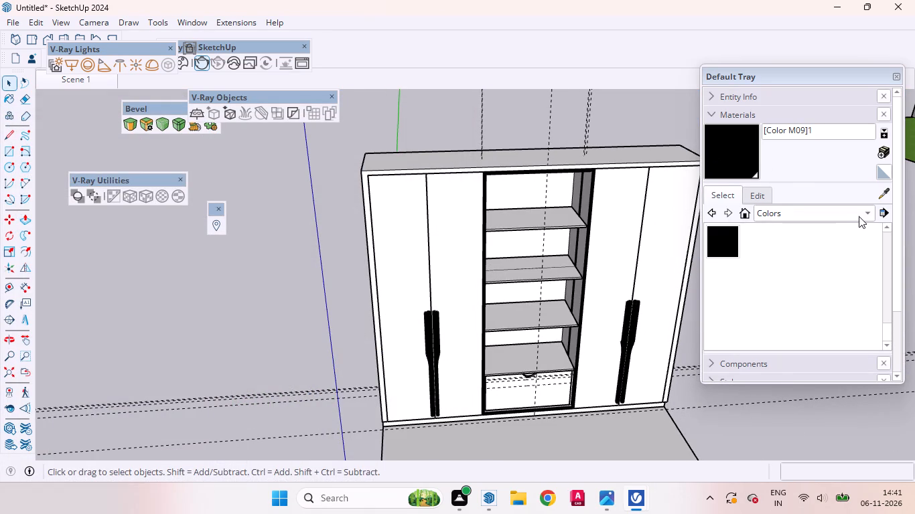
Load the Colors material library.
click(859, 216)
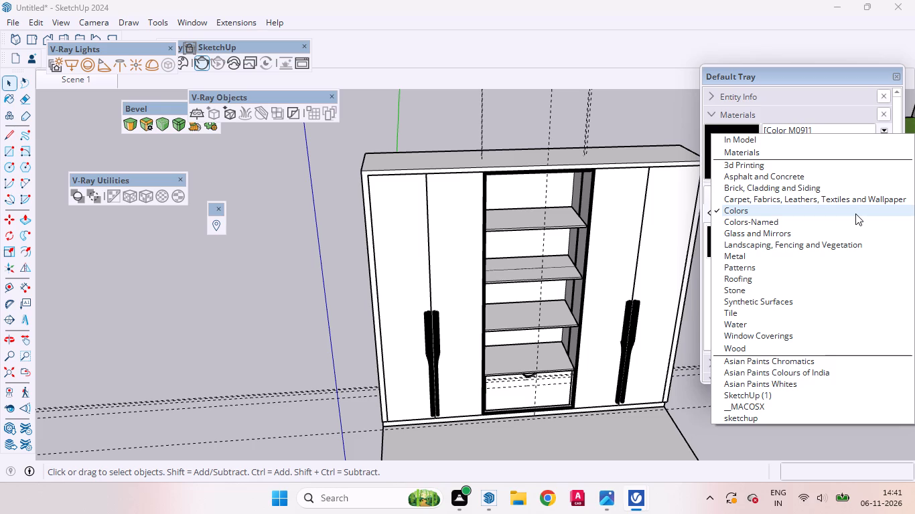
click(754, 207)
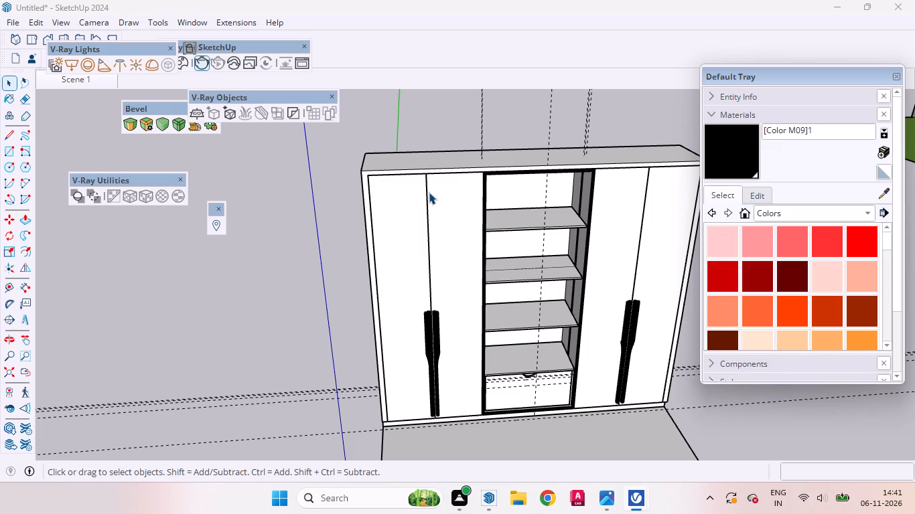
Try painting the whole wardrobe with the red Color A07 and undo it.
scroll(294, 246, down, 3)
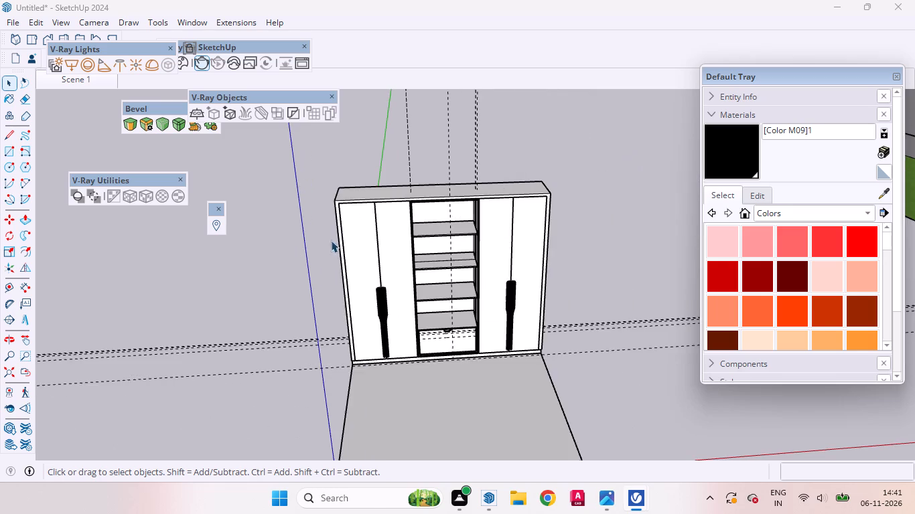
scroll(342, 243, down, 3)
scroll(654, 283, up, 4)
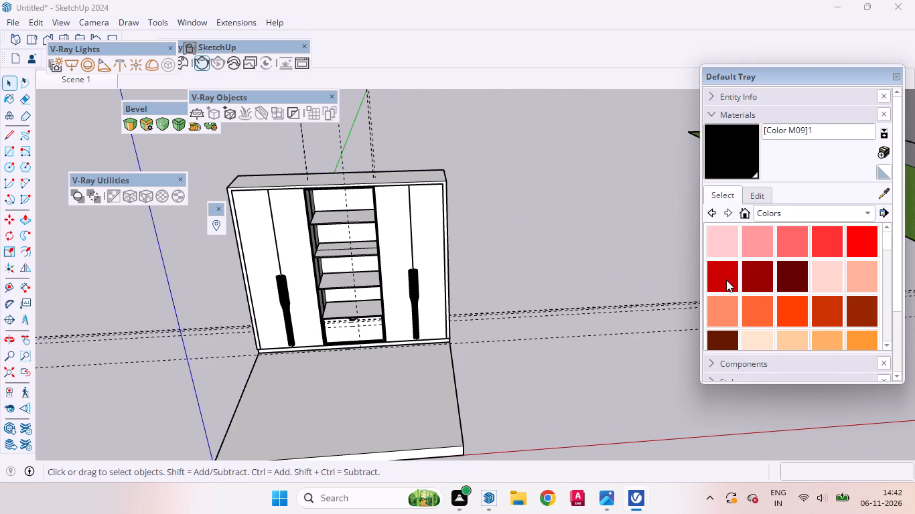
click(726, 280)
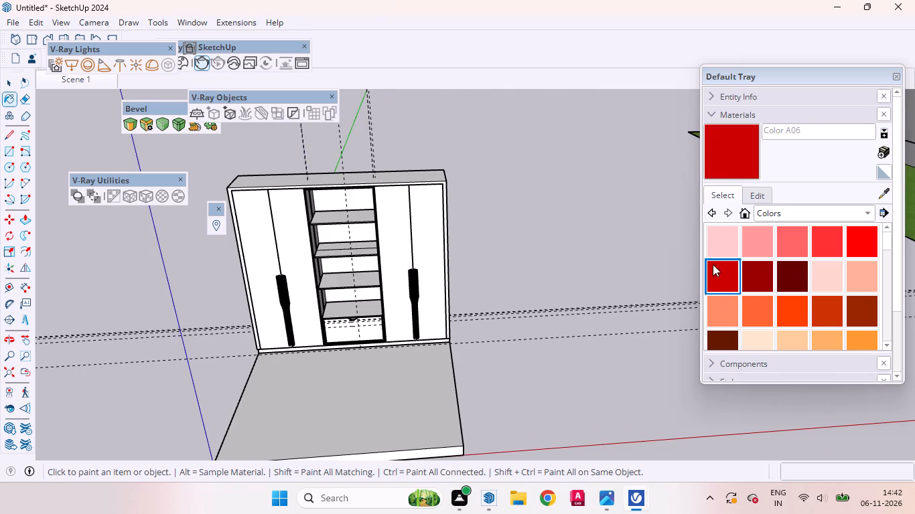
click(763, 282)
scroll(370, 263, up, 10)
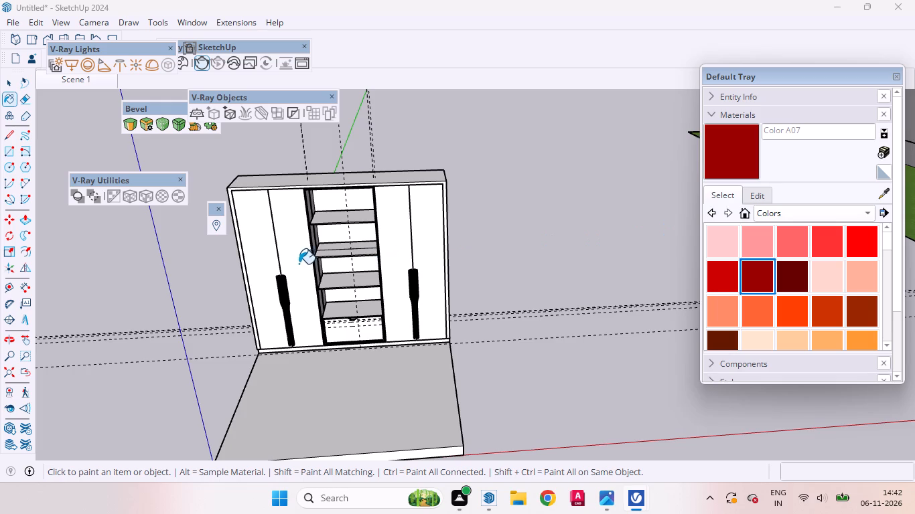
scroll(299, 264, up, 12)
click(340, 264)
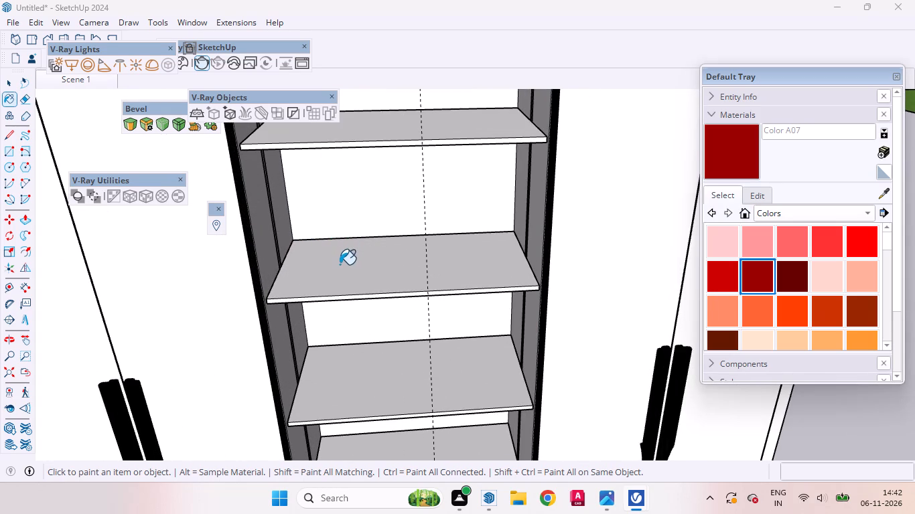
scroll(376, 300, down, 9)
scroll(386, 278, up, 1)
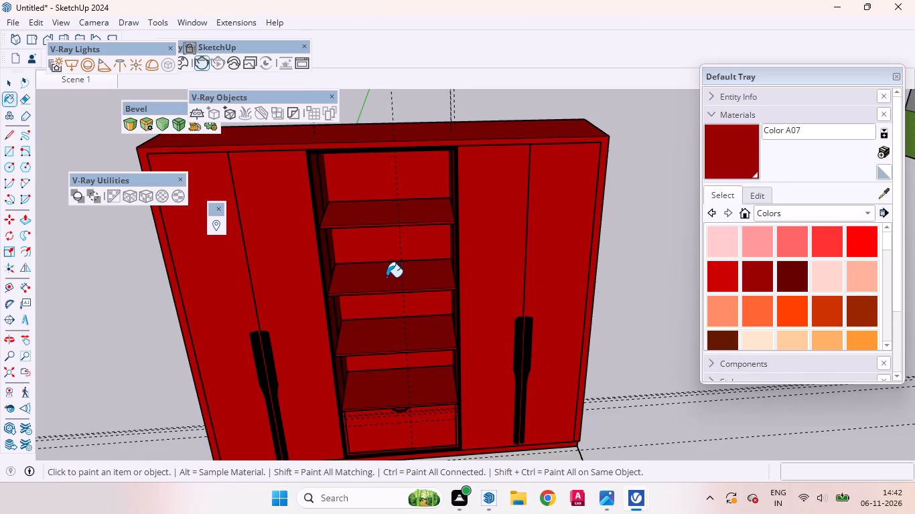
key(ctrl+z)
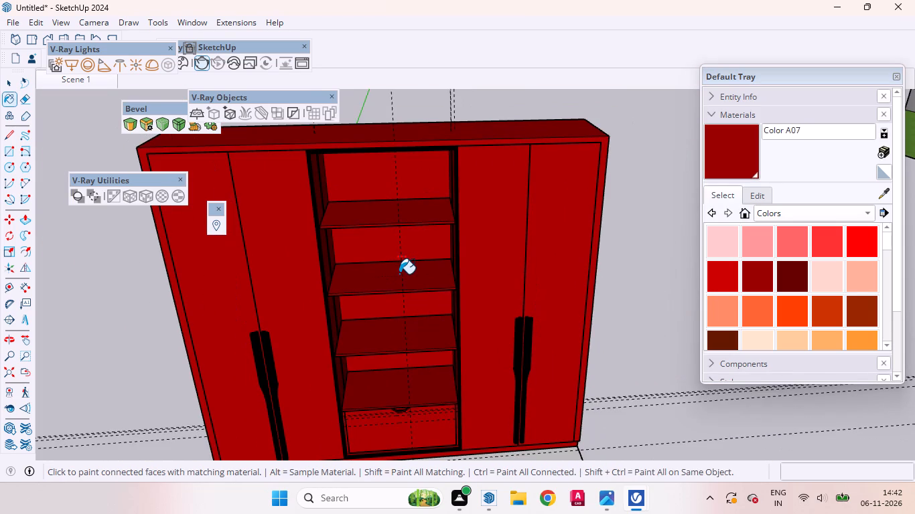
Open the wardrobe group for editing and paint the three lower niche shelves with the dark red Color A08.
key(space)
click(380, 278)
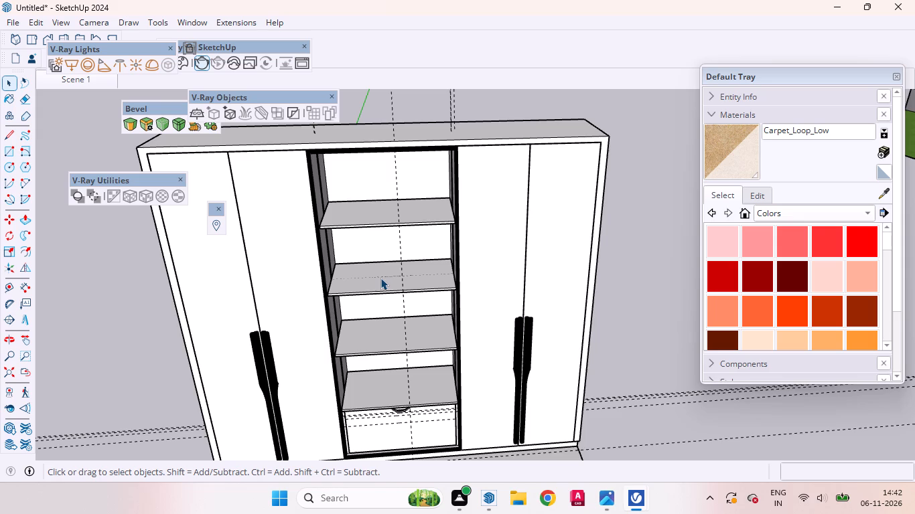
double_click(379, 276)
click(378, 275)
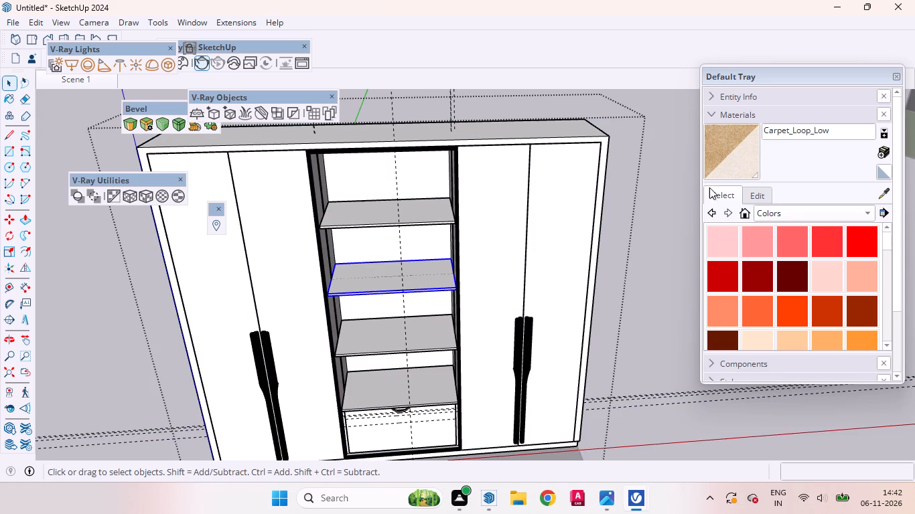
scroll(805, 287, down, 1)
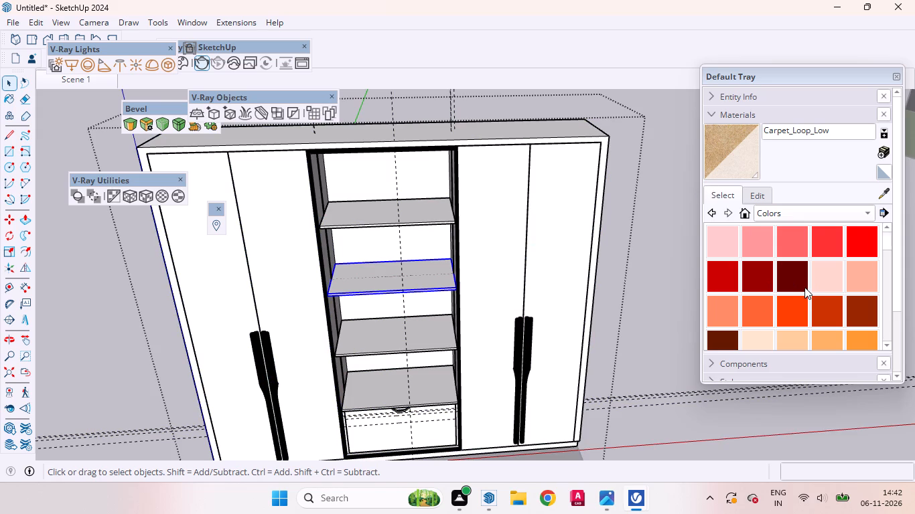
click(794, 282)
scroll(391, 306, up, 5)
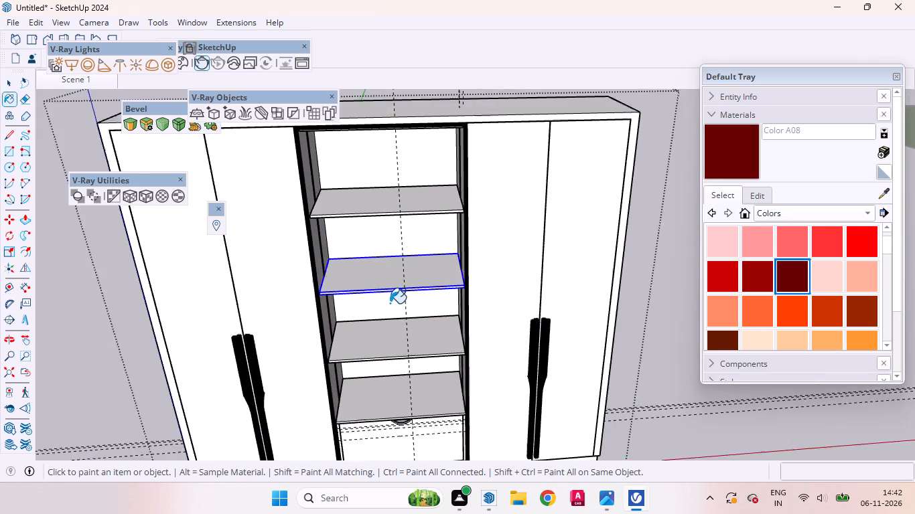
click(373, 270)
click(384, 353)
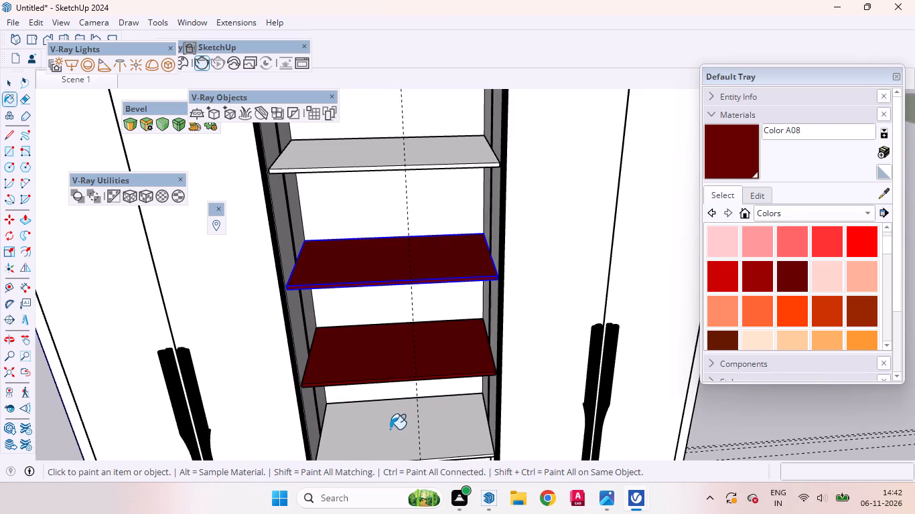
click(390, 430)
Paint the niche's back panel, both side panels, top shelf and ceiling with Color A08.
click(387, 307)
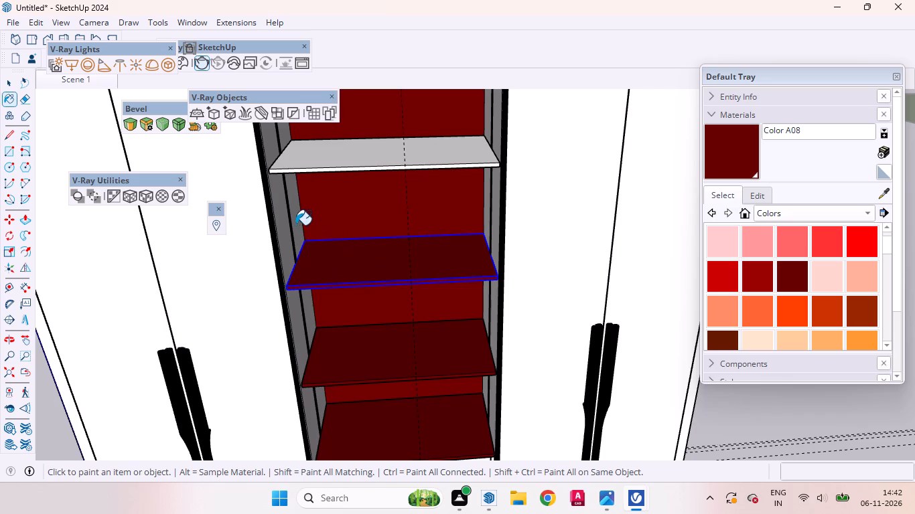
click(281, 224)
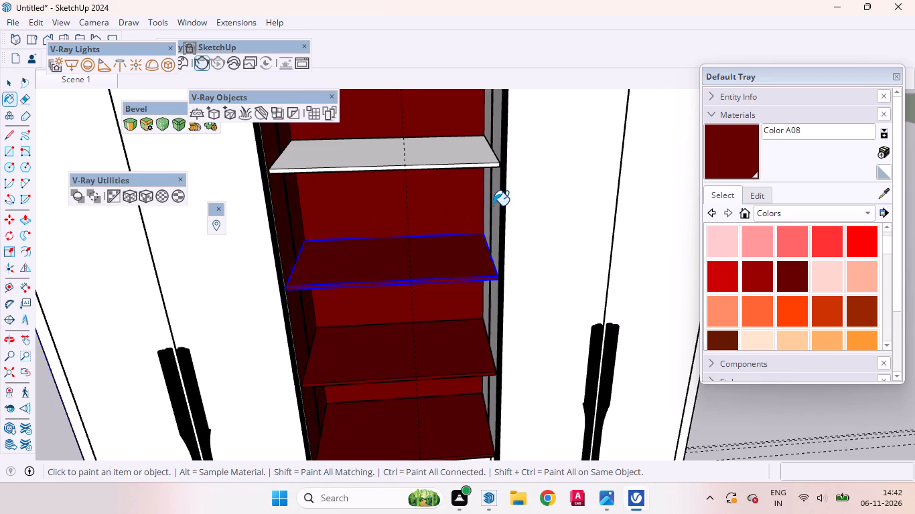
click(493, 204)
scroll(403, 249, down, 4)
click(393, 185)
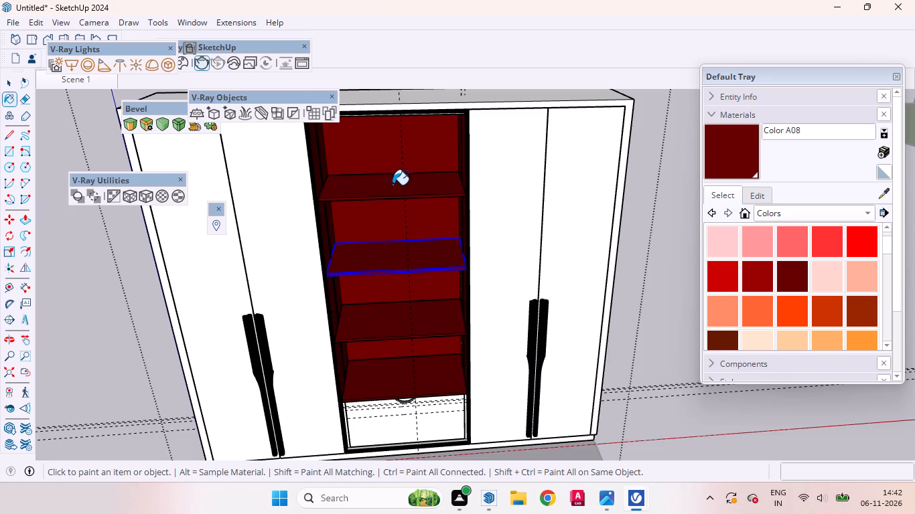
scroll(386, 213, down, 4)
middle_drag(394, 226, 363, 82)
scroll(370, 133, up, 5)
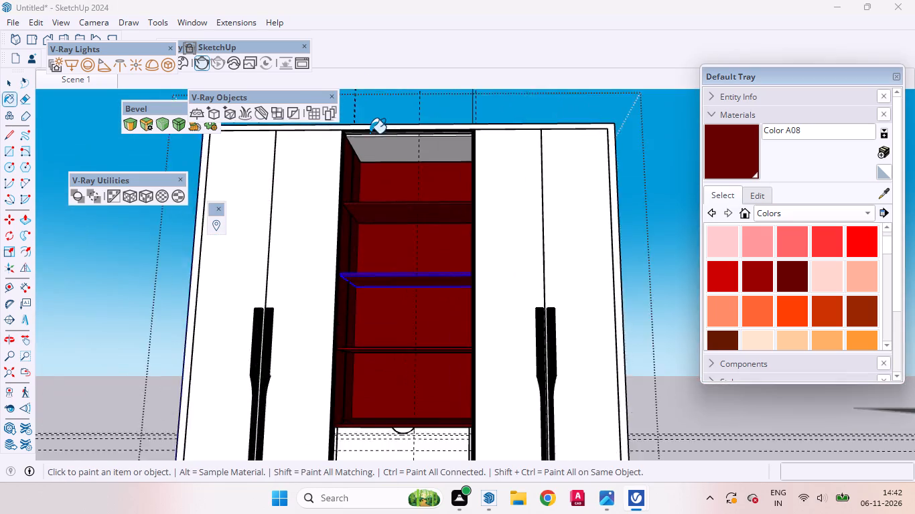
scroll(370, 133, up, 7)
click(379, 163)
Paint the drawer front below the niche shelves with Color A08.
scroll(345, 147, up, 4)
scroll(355, 152, down, 8)
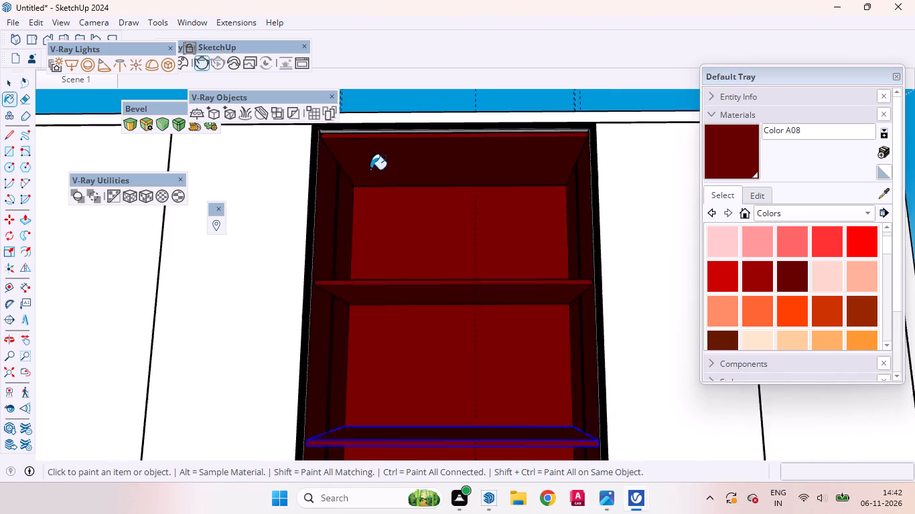
scroll(370, 169, down, 7)
middle_drag(408, 195, 364, 315)
scroll(374, 239, up, 1)
scroll(447, 153, down, 2)
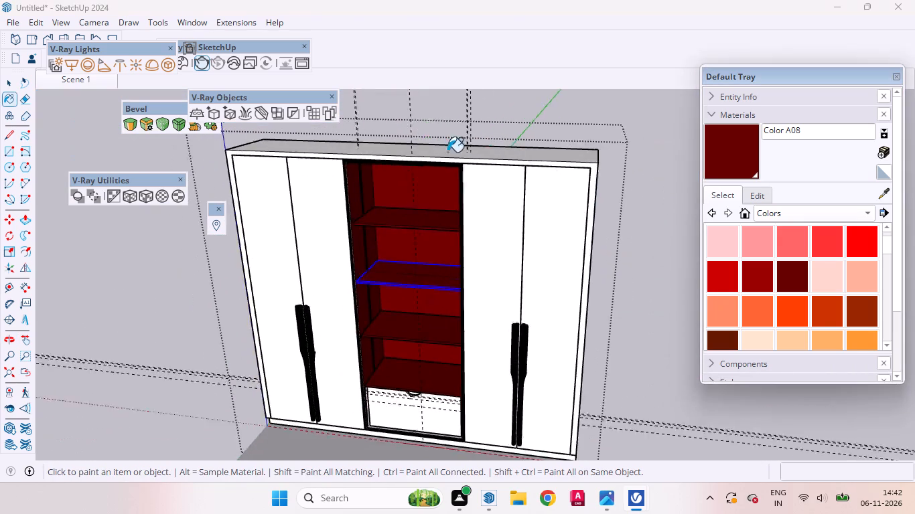
scroll(447, 152, down, 6)
scroll(434, 309, up, 10)
scroll(425, 280, down, 1)
scroll(425, 280, up, 3)
click(401, 270)
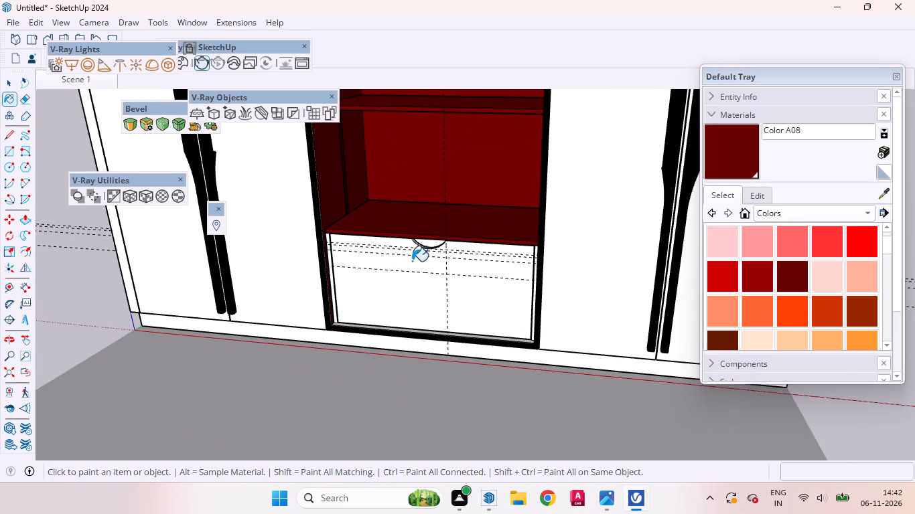
scroll(415, 260, up, 13)
click(403, 295)
Paint the curved rim of the drawer's finger cutout and the face behind it with Color A08.
scroll(425, 211, up, 2)
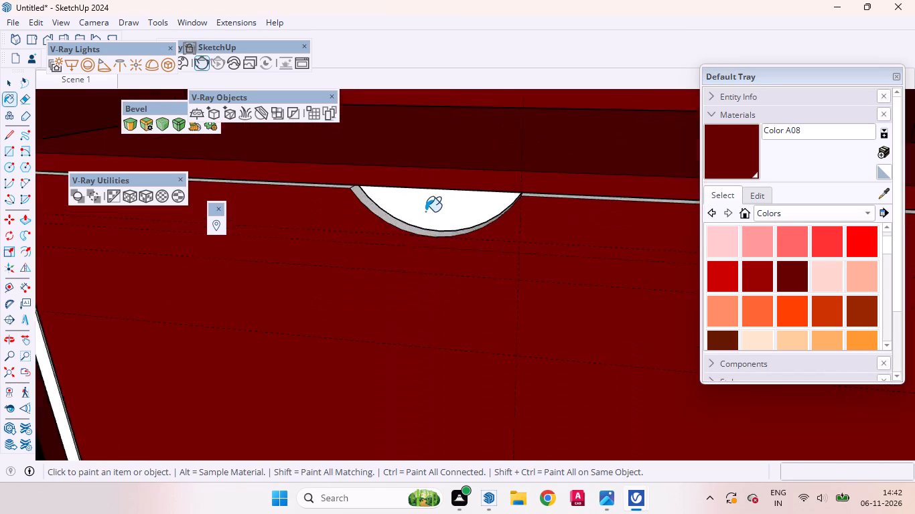
scroll(425, 211, up, 6)
scroll(425, 210, down, 5)
click(389, 261)
scroll(417, 237, up, 2)
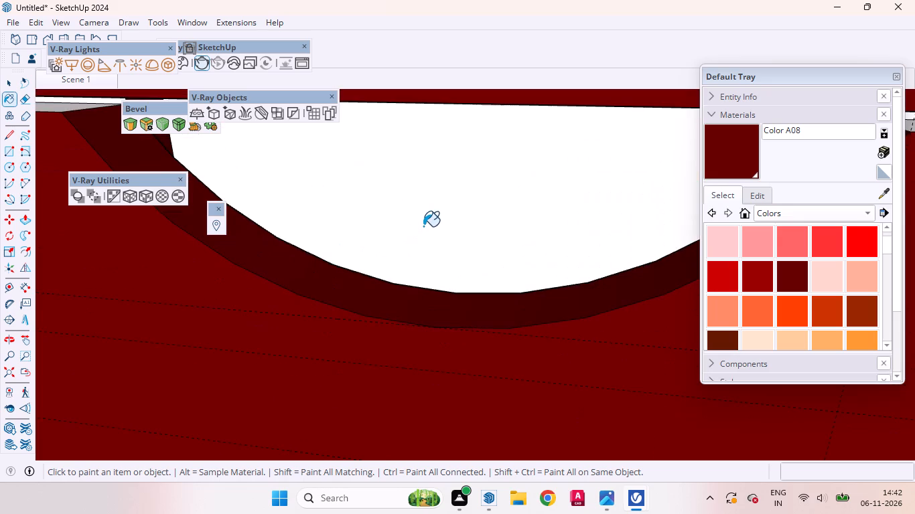
click(424, 224)
Paint the drawer front's thin top edges on both sides of the finger cutout with Color A08.
scroll(450, 228, down, 8)
scroll(508, 236, up, 5)
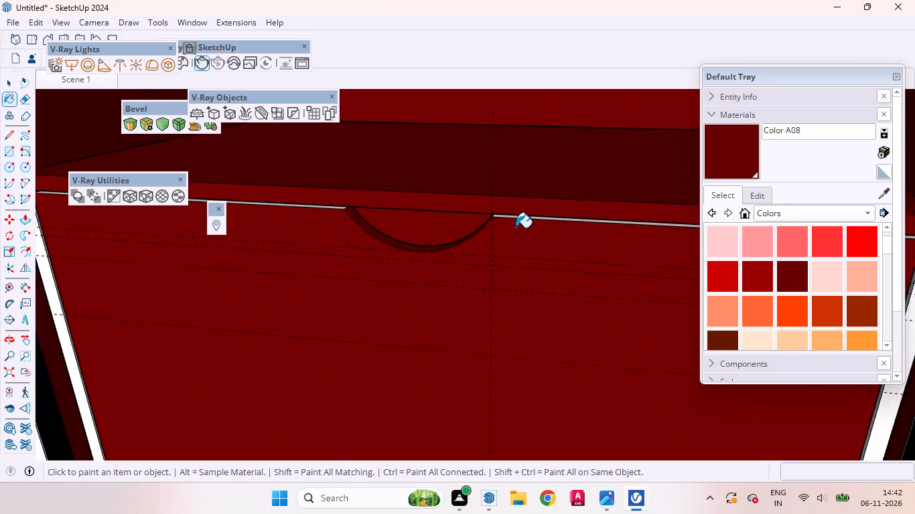
scroll(516, 228, up, 20)
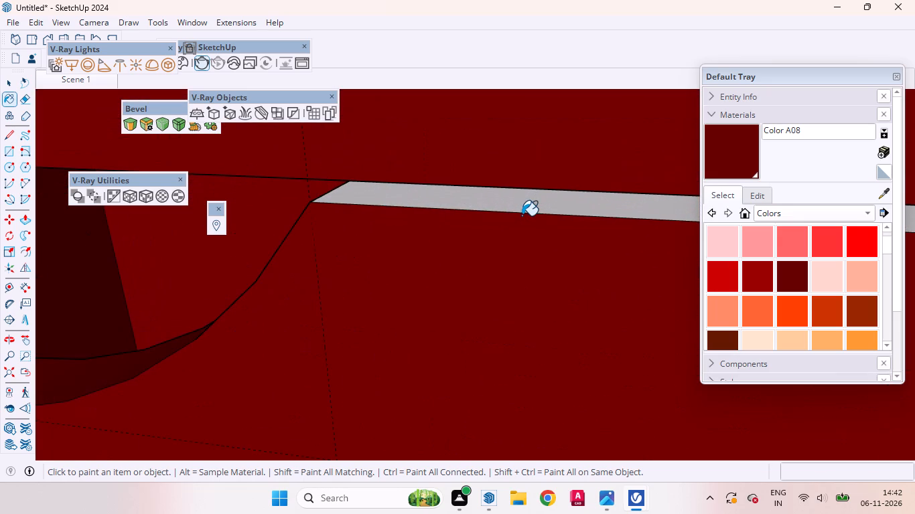
scroll(522, 216, up, 8)
click(492, 191)
scroll(506, 197, down, 12)
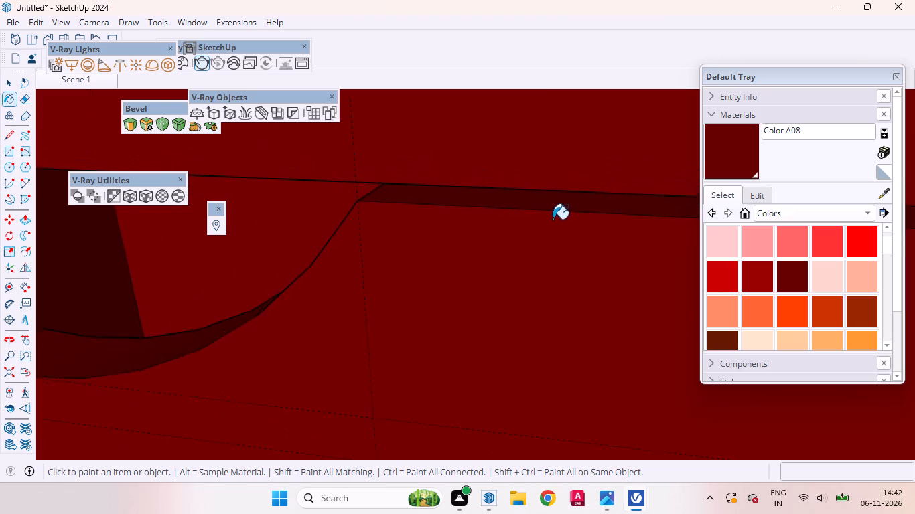
scroll(553, 219, down, 8)
scroll(583, 230, up, 1)
scroll(585, 230, down, 15)
scroll(384, 190, up, 6)
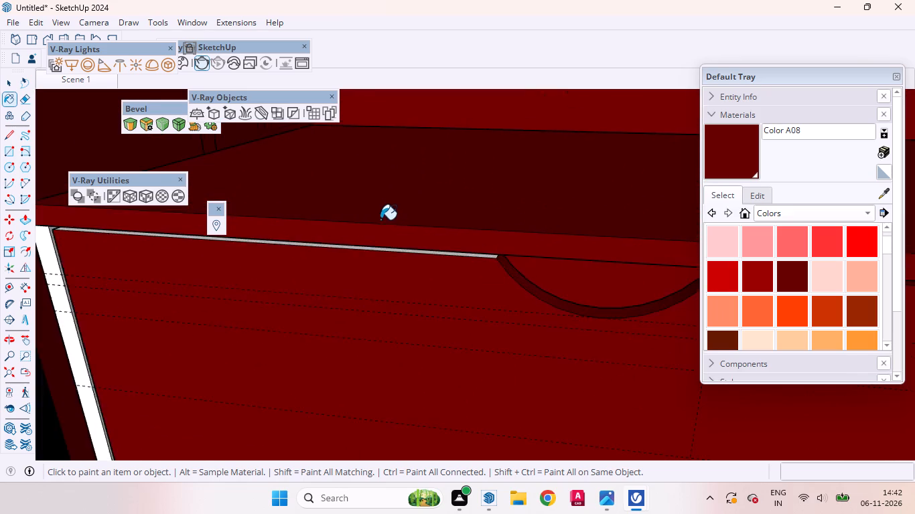
scroll(380, 220, up, 10)
click(470, 262)
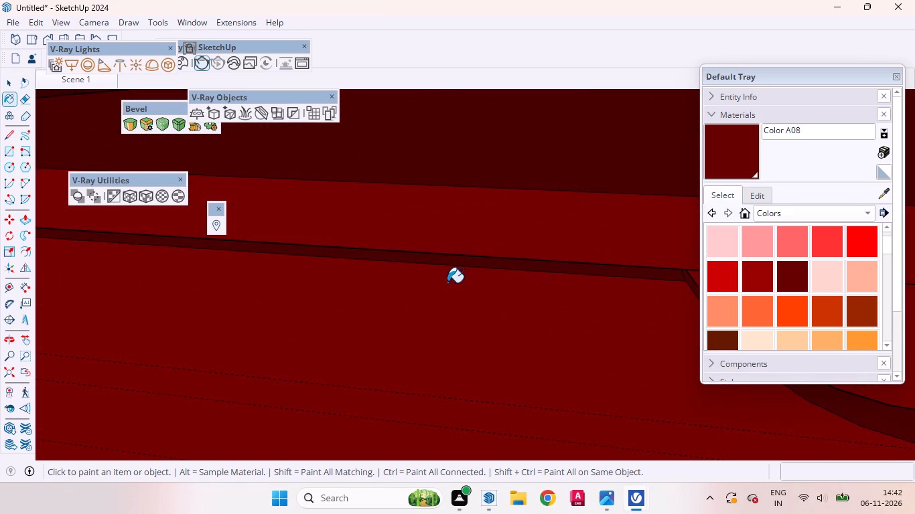
scroll(447, 282, down, 17)
Paint the vertical frame strip to the left of the drawer and the drawer front's left edge with Color A08.
middle_drag(508, 329, 512, 288)
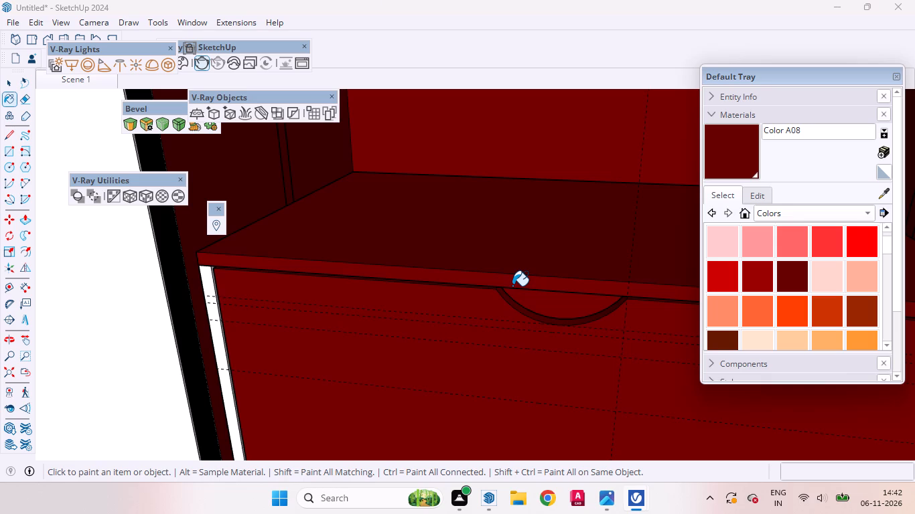
click(206, 287)
scroll(215, 279, up, 18)
click(212, 264)
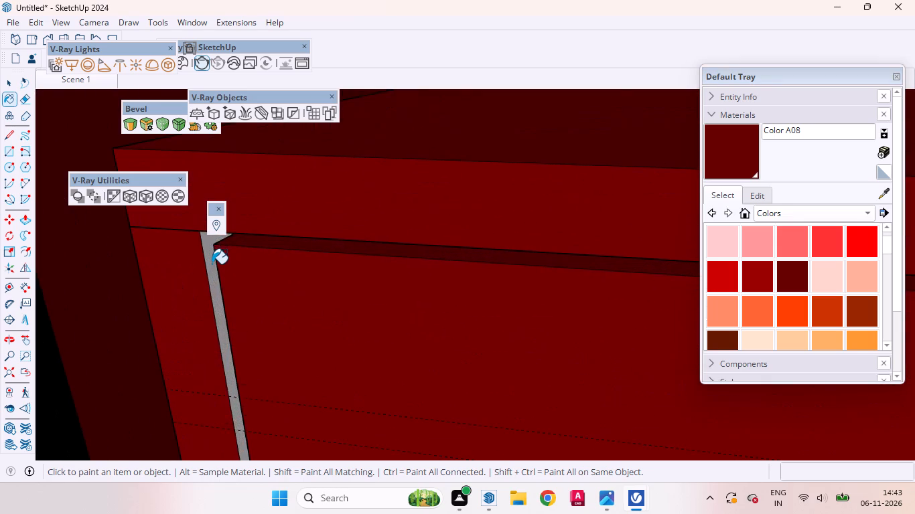
middle_drag(222, 290, 433, 243)
scroll(222, 354, up, 3)
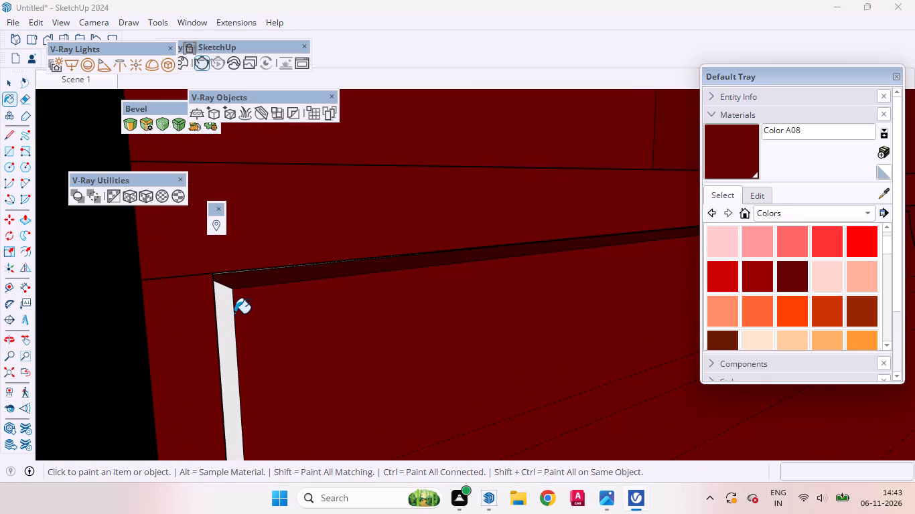
click(233, 311)
click(227, 313)
middle_drag(232, 315, 198, 295)
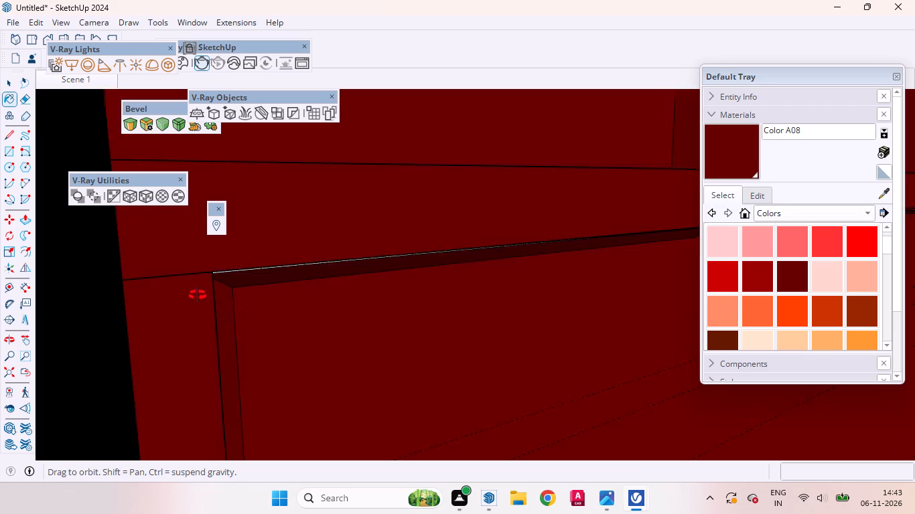
Paint the underside of the shelf above the drawer and the exposed faces in the gap beneath it with Color A08.
middle_drag(198, 295, 172, 238)
scroll(221, 276, up, 8)
click(230, 316)
scroll(252, 292, up, 2)
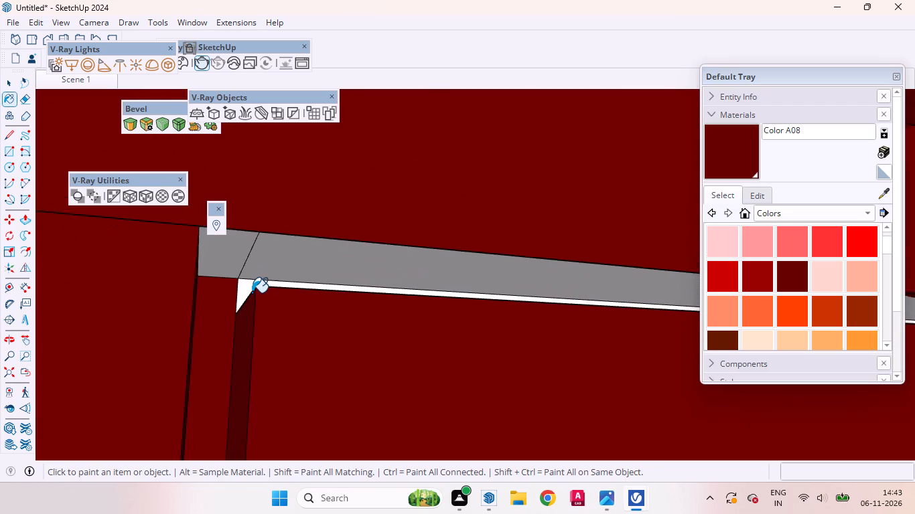
scroll(252, 292, up, 2)
click(252, 287)
click(255, 262)
click(231, 242)
scroll(233, 272, down, 5)
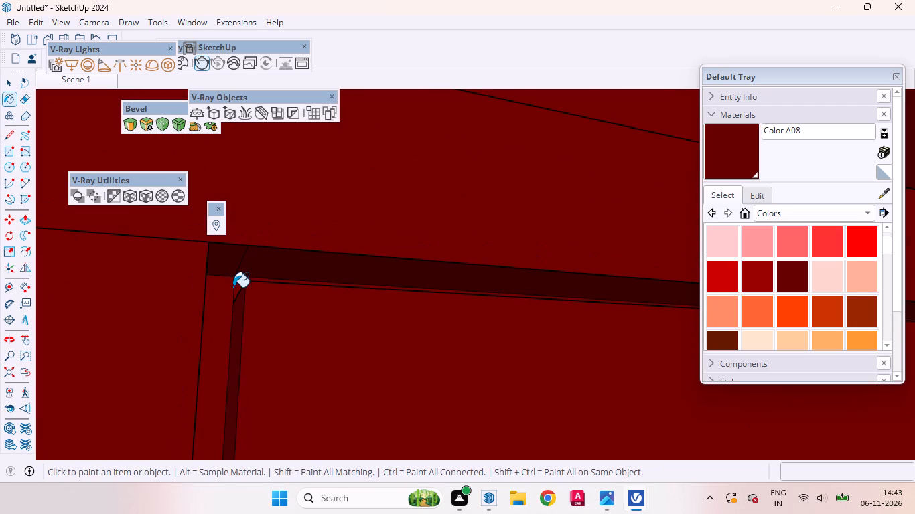
scroll(233, 287, down, 9)
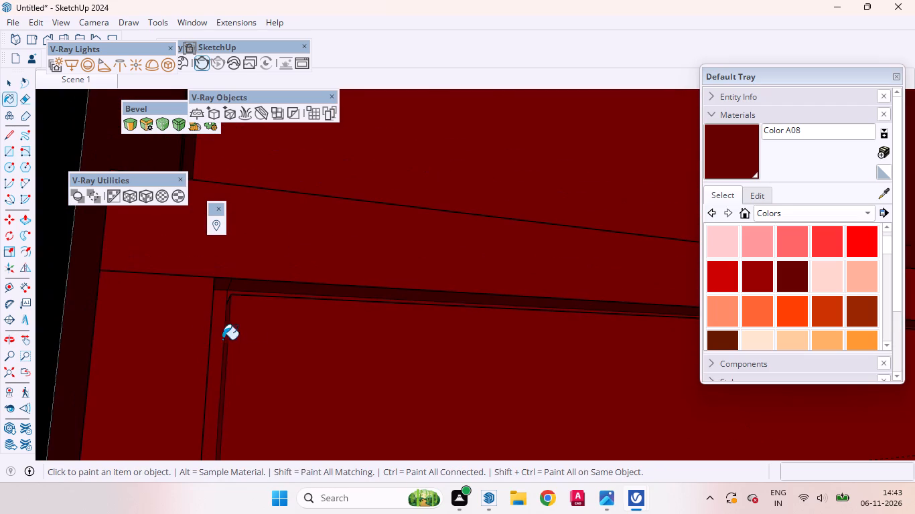
Paint the frame strip right of the drawer, the faces of its side gap and the remaining strip above the drawer with Color A08.
middle_drag(282, 337, 205, 451)
scroll(230, 404, down, 15)
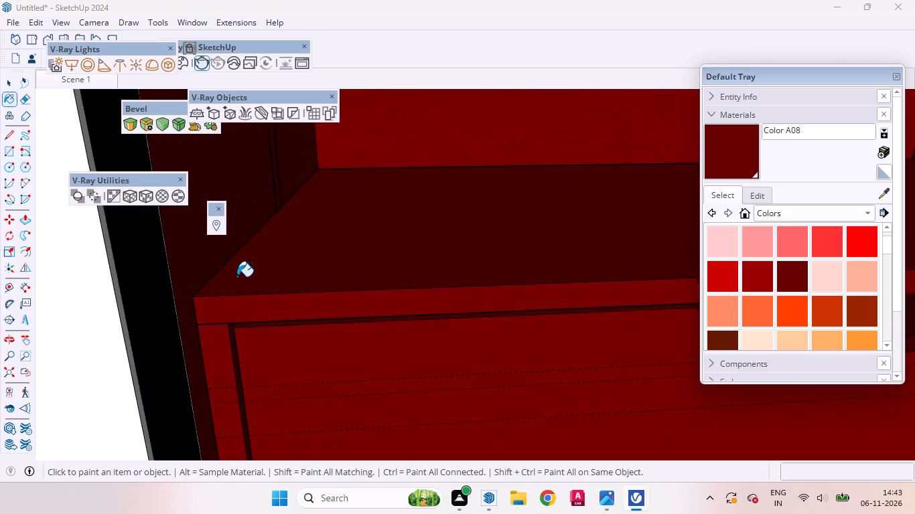
scroll(237, 276, down, 20)
scroll(237, 276, down, 1)
scroll(409, 309, up, 11)
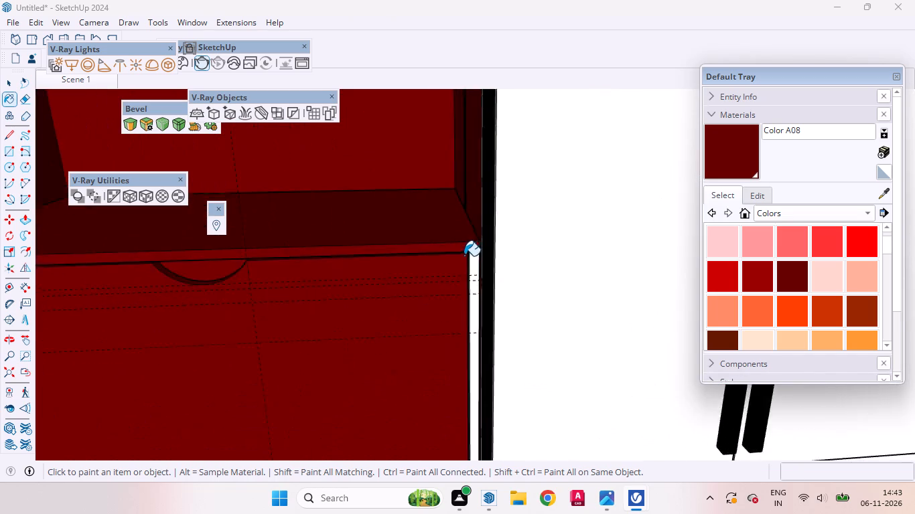
scroll(464, 256, up, 14)
click(484, 292)
scroll(460, 278, up, 7)
scroll(459, 269, down, 5)
scroll(459, 269, up, 2)
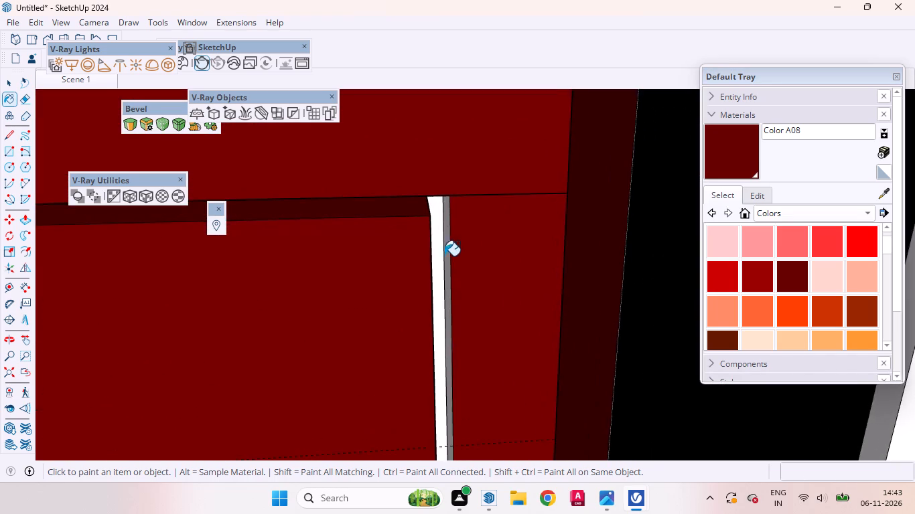
scroll(444, 256, up, 3)
click(446, 234)
click(455, 227)
scroll(419, 183, up, 10)
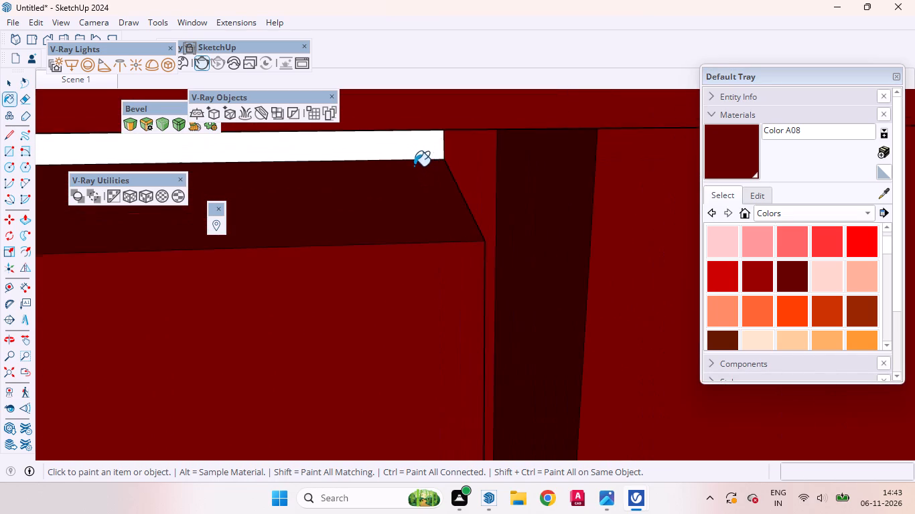
click(399, 147)
scroll(435, 150, down, 15)
scroll(486, 164, up, 2)
scroll(486, 164, down, 12)
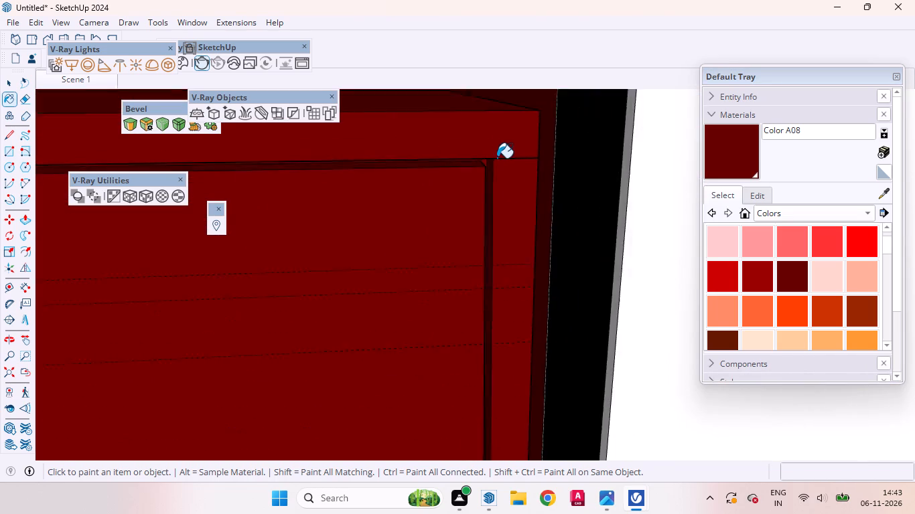
Paint the bottom strip beneath the drawer front with Color A08, and close the wardrobe group.
scroll(497, 158, down, 20)
scroll(497, 158, down, 5)
scroll(393, 241, up, 3)
scroll(393, 241, down, 1)
scroll(393, 241, up, 6)
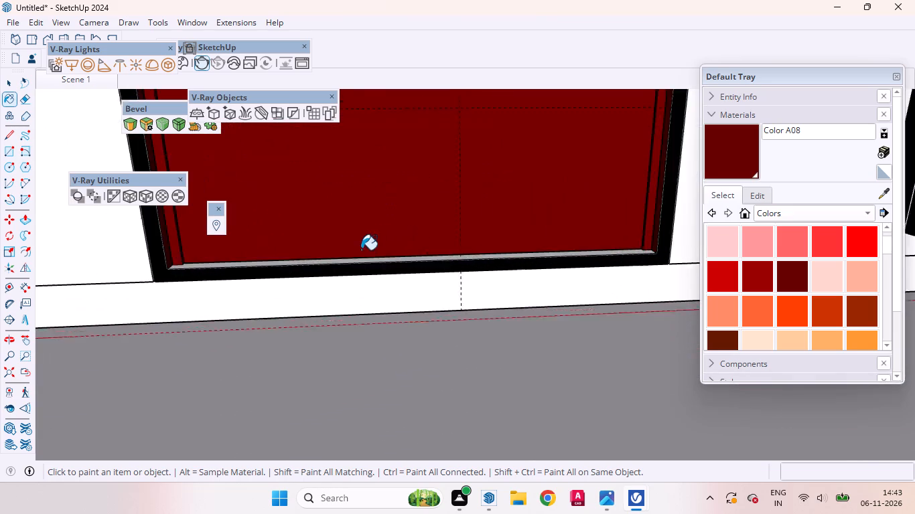
scroll(361, 250, up, 9)
middle_drag(195, 275, 225, 374)
scroll(225, 374, up, 1)
scroll(234, 301, up, 4)
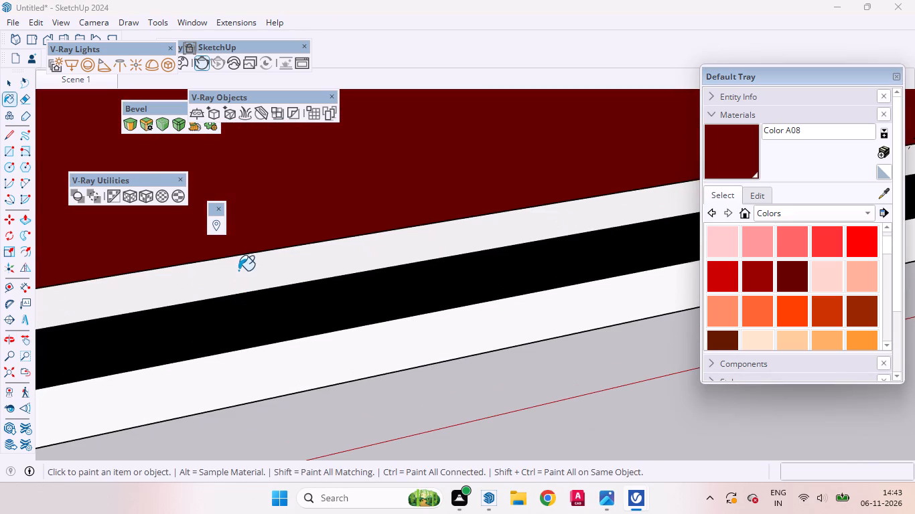
click(238, 270)
click(271, 270)
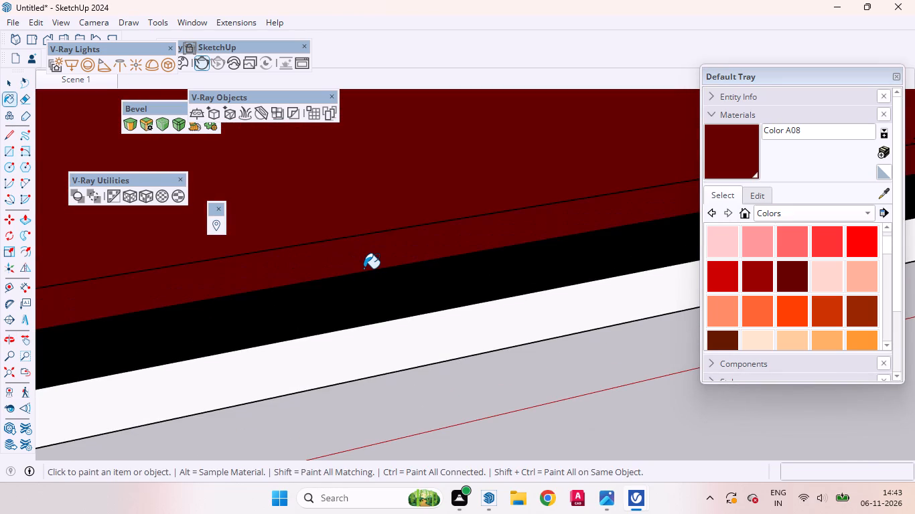
scroll(364, 268, down, 10)
scroll(372, 264, up, 1)
scroll(372, 264, down, 8)
middle_drag(434, 285, 326, 264)
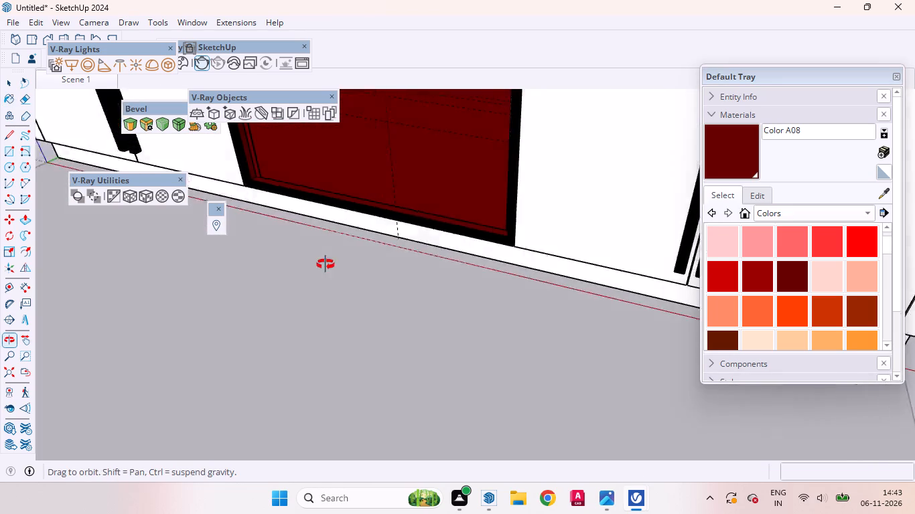
middle_drag(326, 264, 341, 260)
click(13, 86)
scroll(406, 359, down, 2)
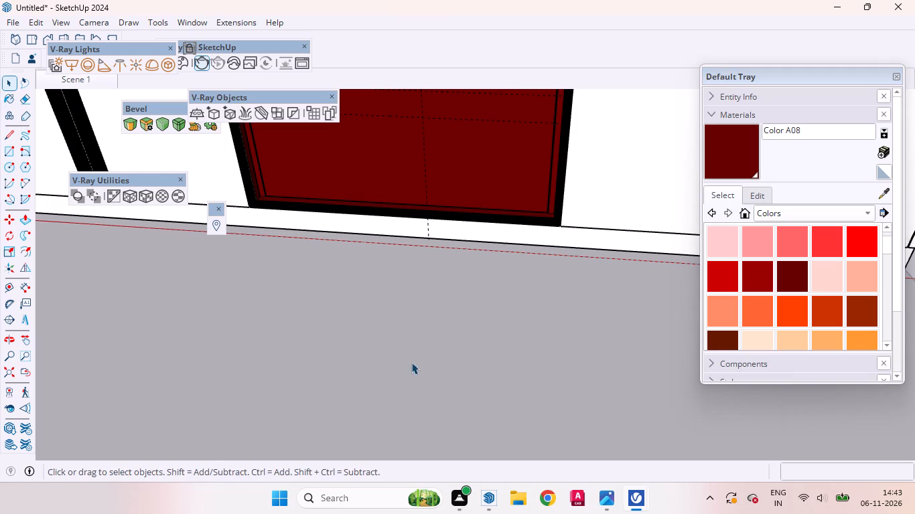
scroll(411, 362, down, 19)
click(652, 423)
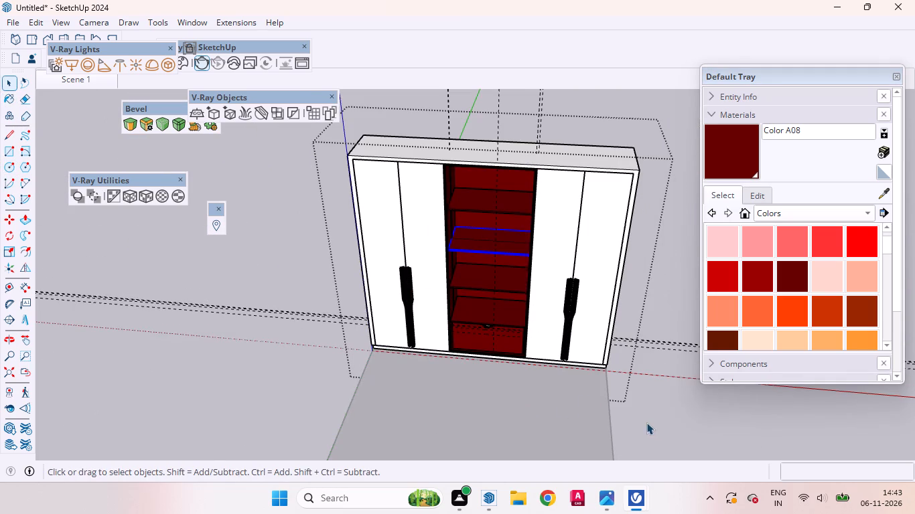
Open the wardrobe group for editing and paint the pale strip above the niche's ceiling panel, inside the black frame, with Color A08.
scroll(531, 347, up, 4)
middle_drag(434, 361, 480, 280)
scroll(470, 359, down, 8)
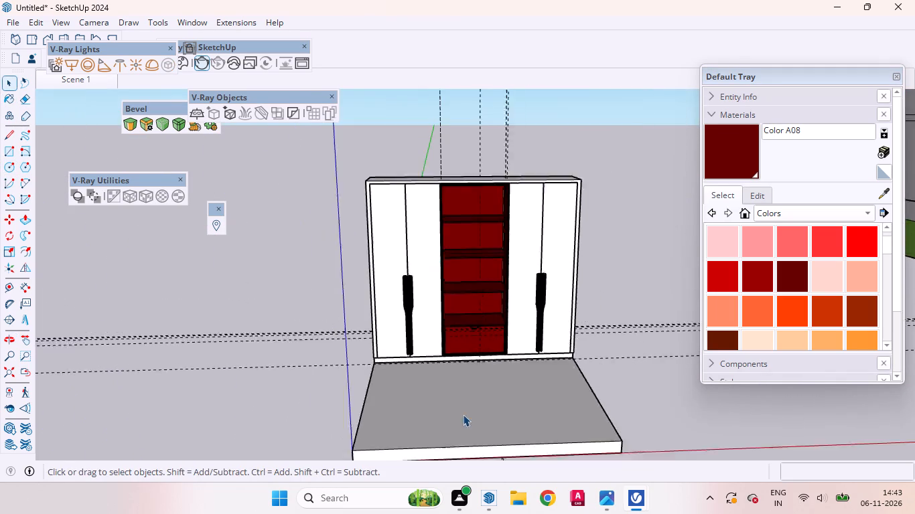
scroll(463, 414, down, 1)
scroll(462, 227, up, 10)
middle_drag(472, 256, 279, 160)
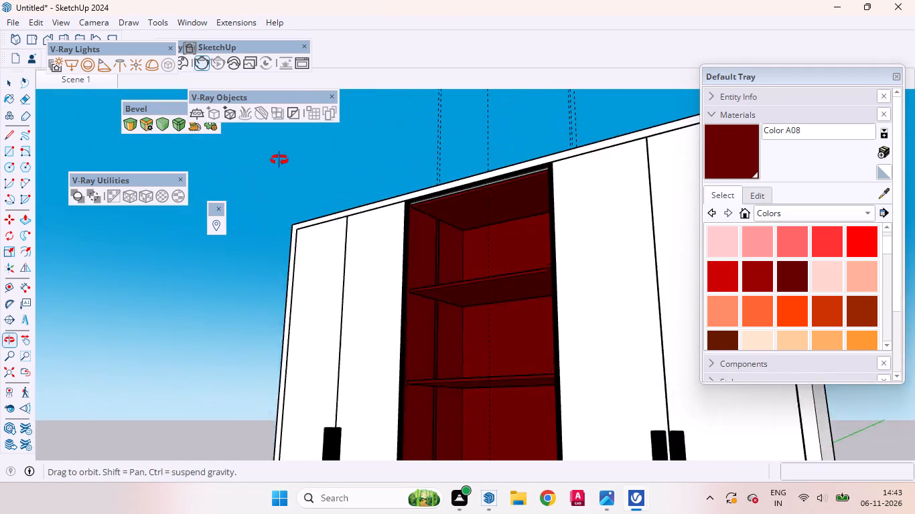
middle_drag(279, 160, 278, 163)
scroll(401, 158, up, 5)
scroll(482, 229, down, 4)
scroll(492, 233, up, 4)
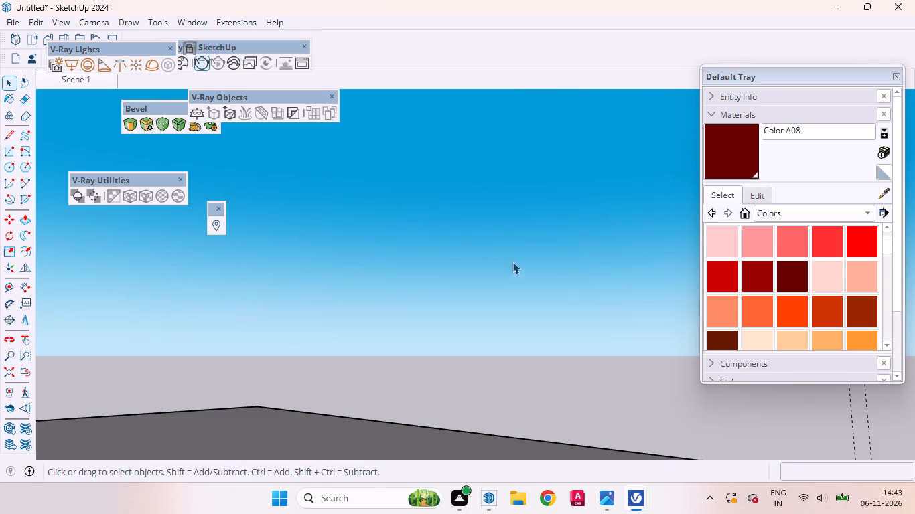
scroll(510, 255, down, 4)
scroll(513, 298, up, 4)
middle_drag(531, 317, 498, 270)
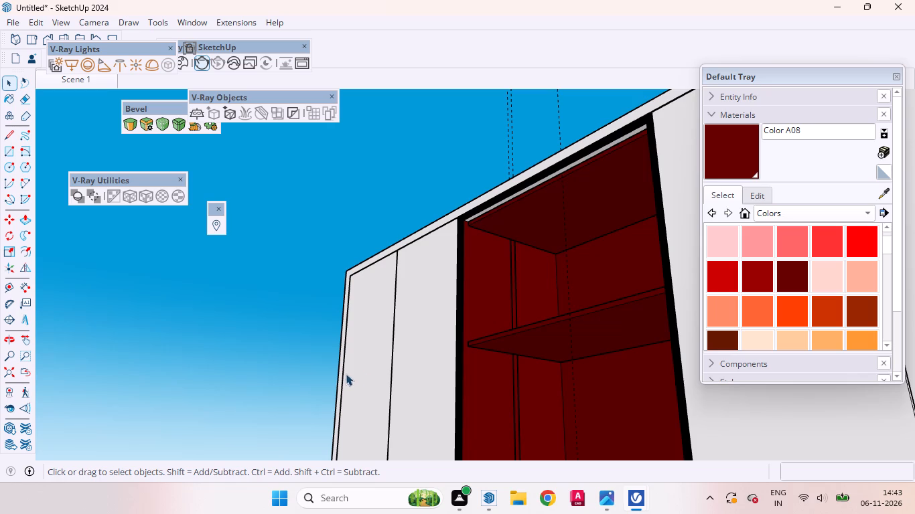
scroll(522, 213, up, 8)
scroll(503, 205, down, 1)
scroll(503, 205, up, 17)
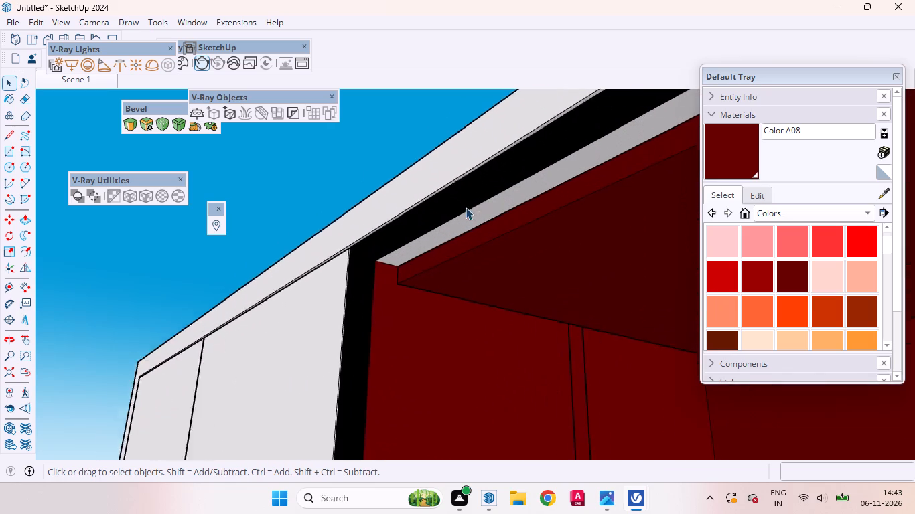
scroll(466, 207, up, 6)
click(468, 230)
double_click(466, 228)
double_click(463, 232)
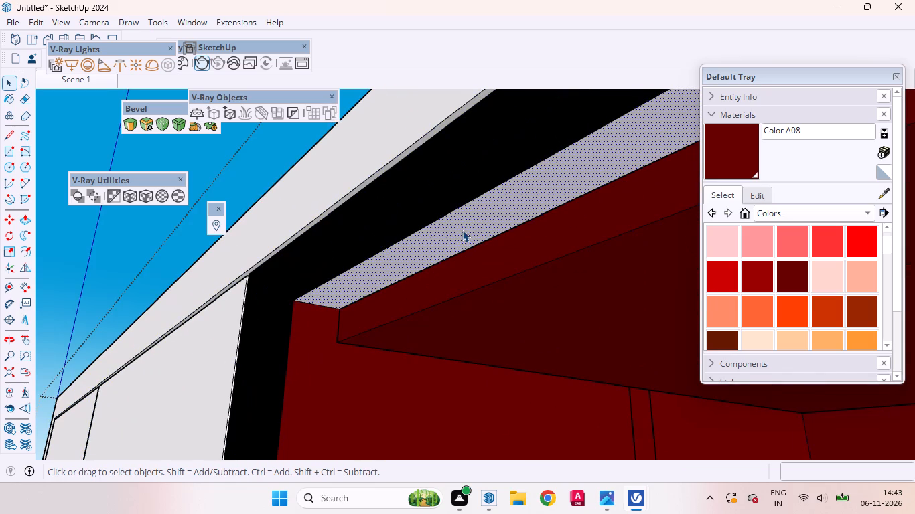
click(457, 239)
click(726, 163)
click(545, 191)
middle_drag(468, 246, 616, 329)
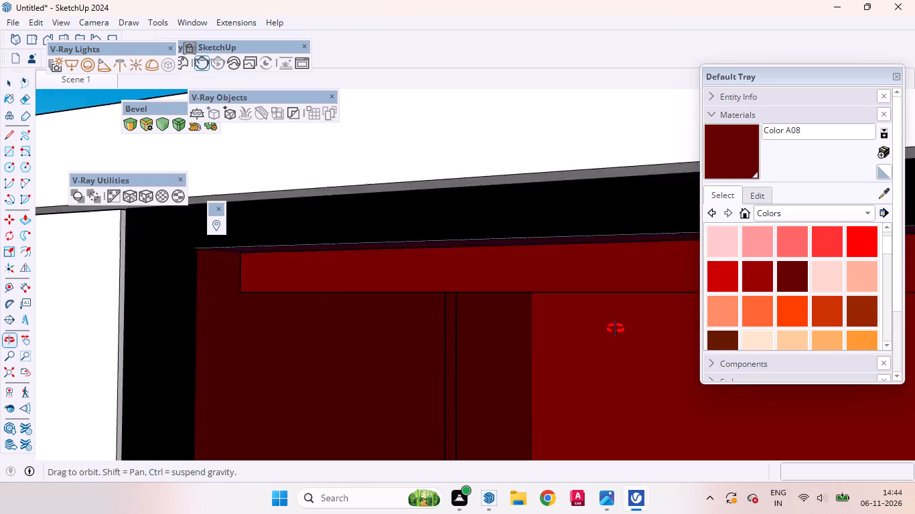
middle_drag(616, 329, 624, 290)
scroll(494, 256, down, 7)
scroll(352, 307, down, 6)
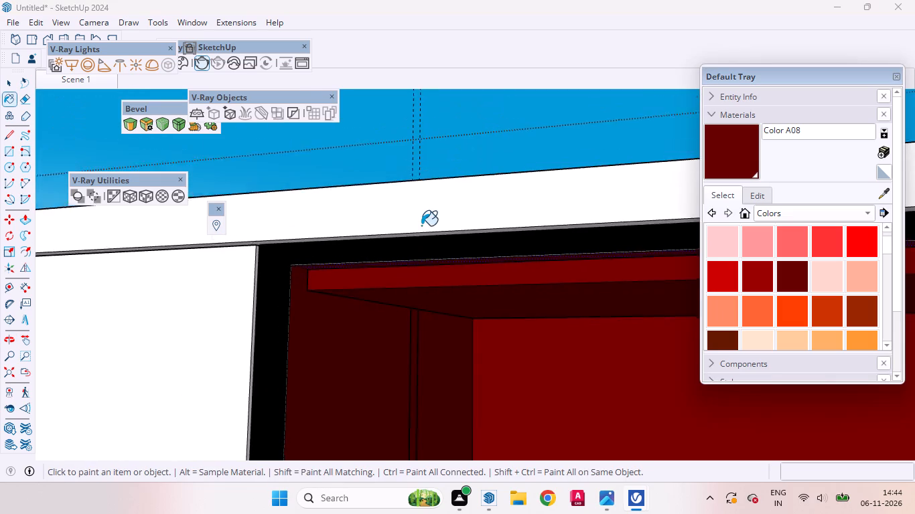
scroll(421, 226, down, 8)
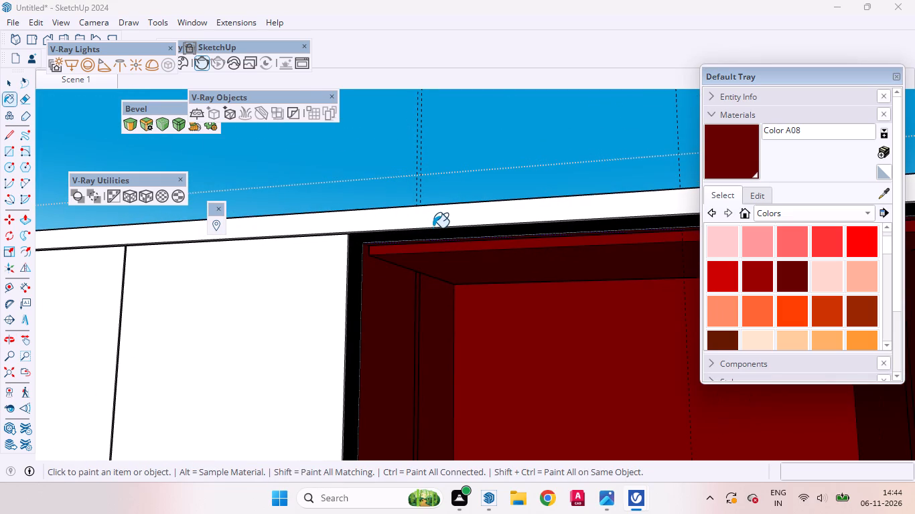
Erase the ceiling panel group at the top of the wardrobe's middle niche.
key(space)
click(464, 260)
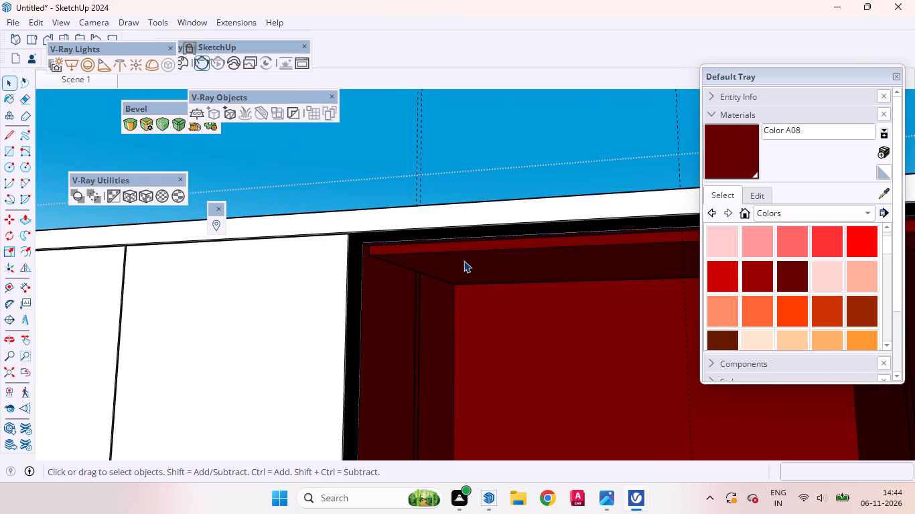
right_click(464, 260)
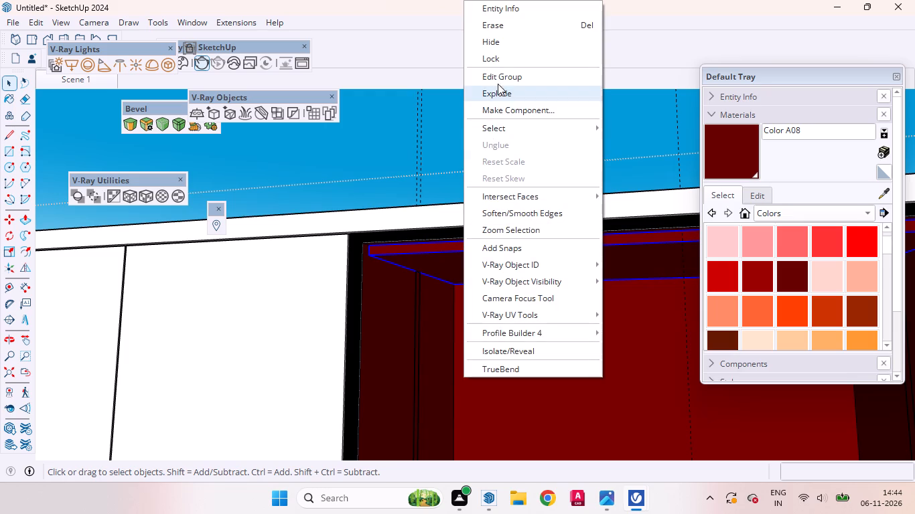
click(496, 30)
Scale the niche's left vertical light strip upward by about 1.01 to reach the niche's top, and leave the wardrobe group.
scroll(448, 265, up, 7)
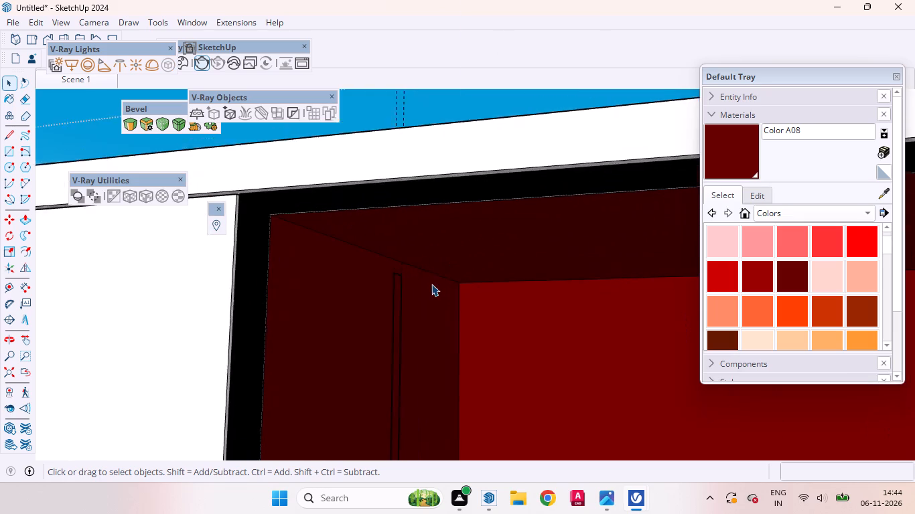
scroll(431, 284, up, 1)
middle_drag(405, 290, 322, 292)
scroll(348, 284, up, 8)
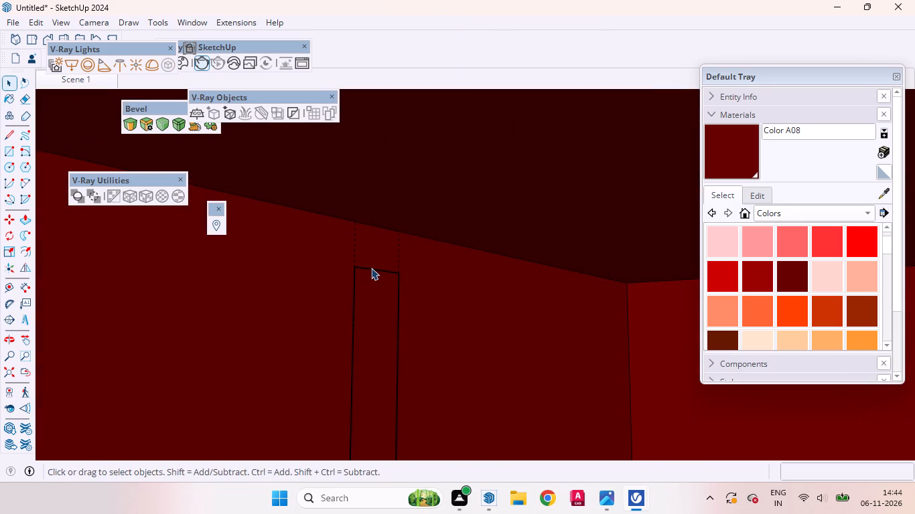
click(372, 270)
scroll(374, 271, down, 10)
key(s)
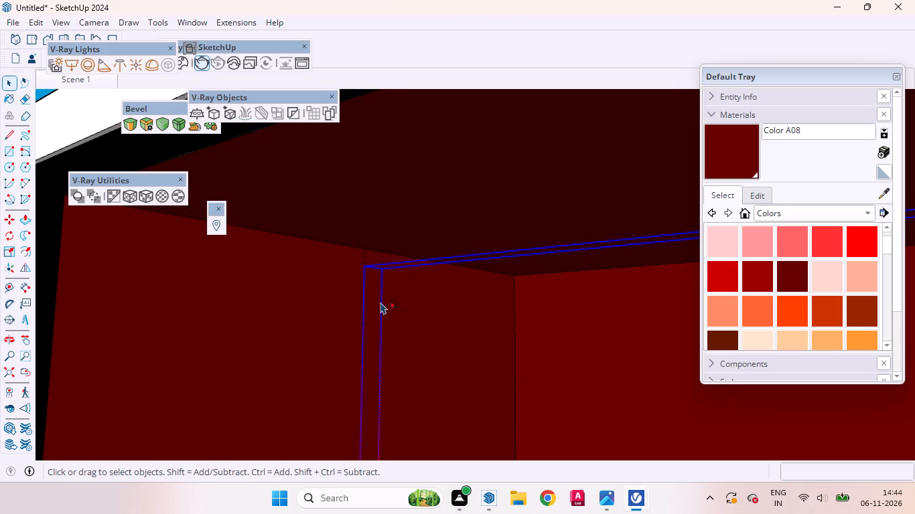
scroll(386, 289, down, 3)
scroll(519, 275, up, 5)
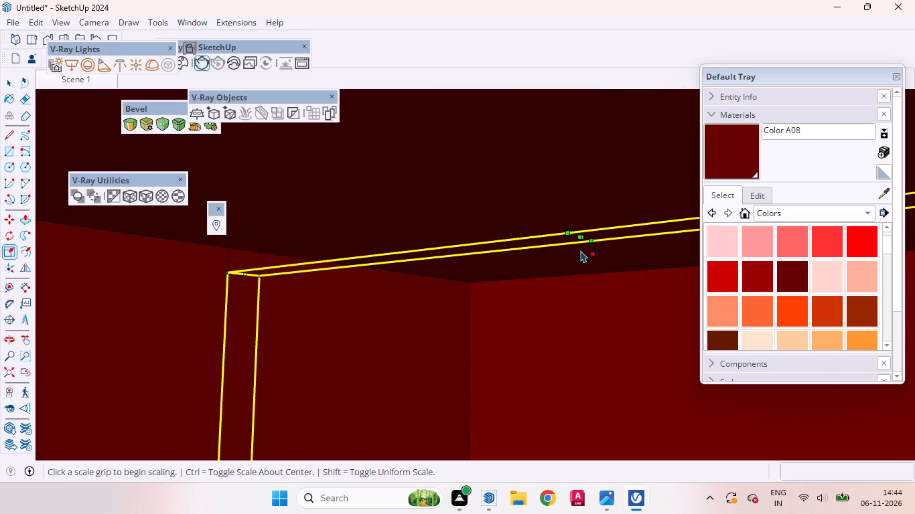
click(582, 238)
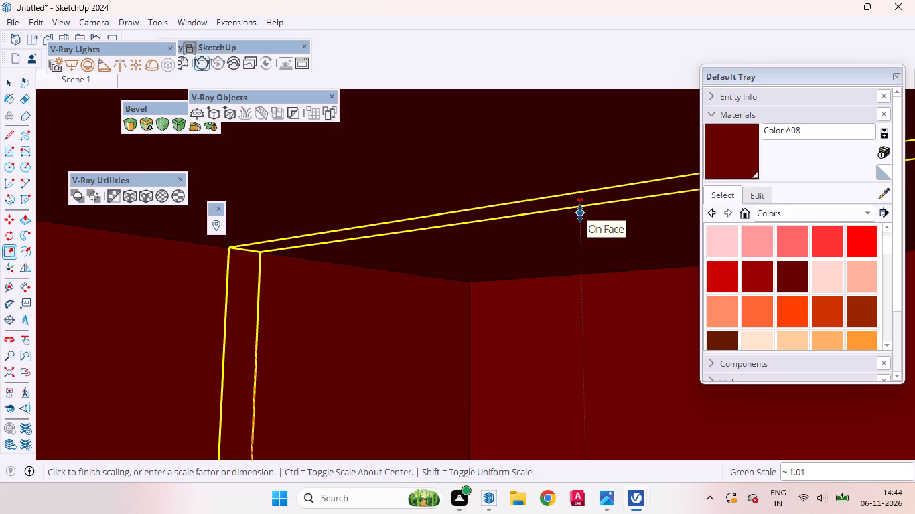
click(580, 213)
scroll(542, 347, down, 14)
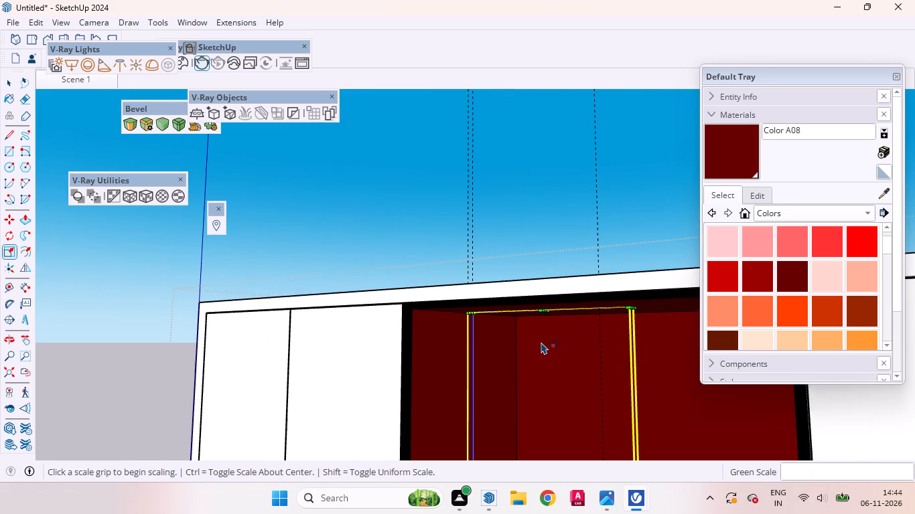
middle_drag(555, 340, 582, 258)
scroll(574, 274, up, 1)
scroll(547, 313, down, 12)
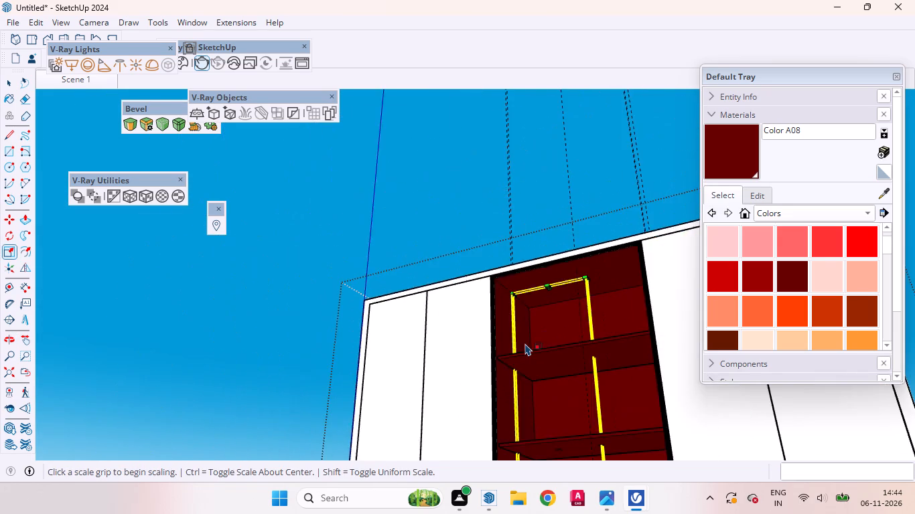
scroll(525, 343, down, 4)
middle_drag(531, 355, 759, 460)
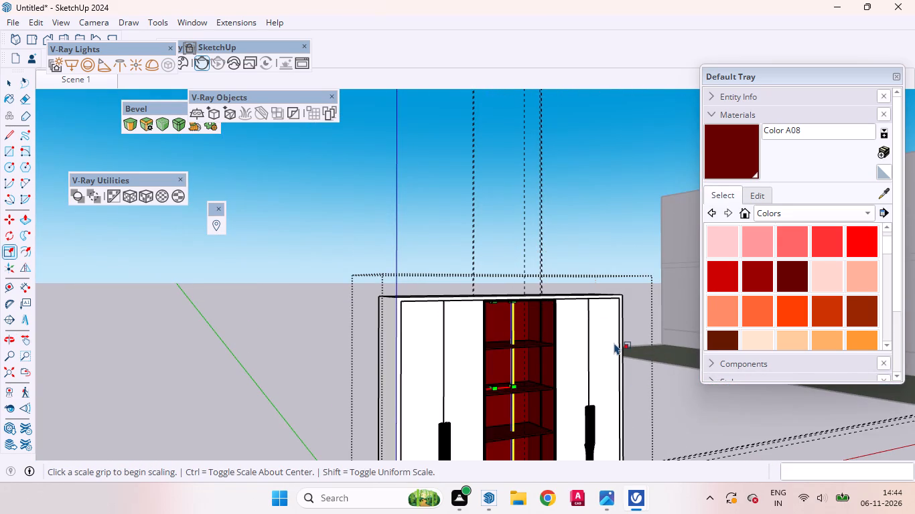
key(space)
click(595, 254)
Reopen the wardrobe group, scale the niche's right vertical light strip upward by about 1.01 to meet the niche's top, and close the group.
scroll(551, 304, up, 2)
scroll(551, 304, down, 1)
scroll(551, 304, up, 8)
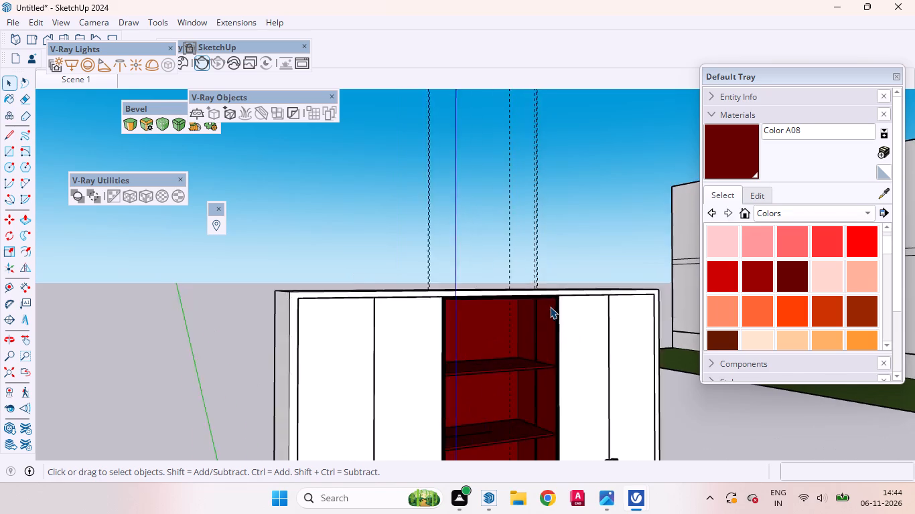
scroll(550, 307, up, 4)
middle_drag(493, 331, 493, 269)
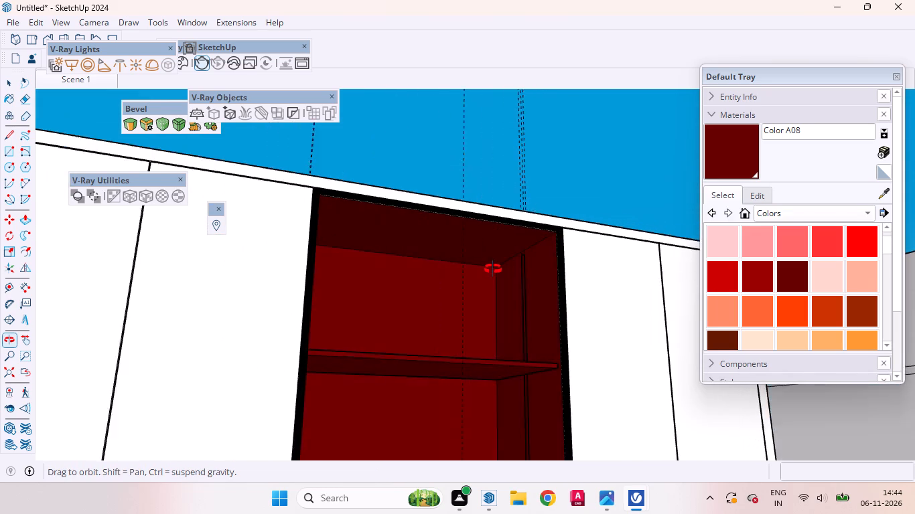
middle_drag(493, 269, 494, 269)
scroll(498, 267, up, 15)
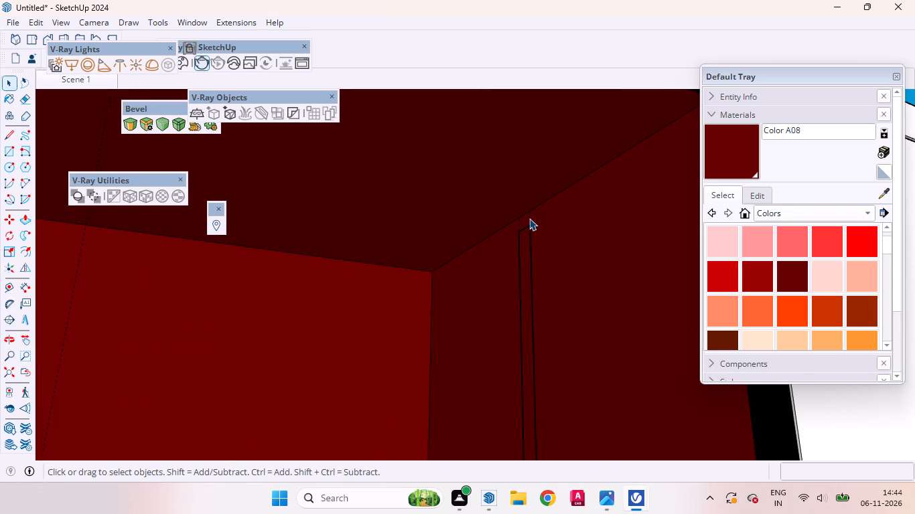
click(530, 231)
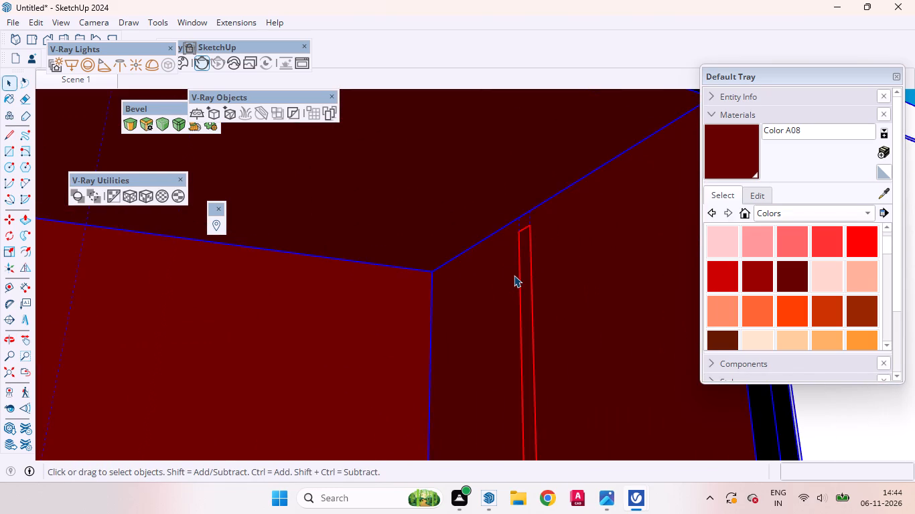
scroll(514, 275, down, 12)
scroll(519, 274, up, 4)
double_click(544, 292)
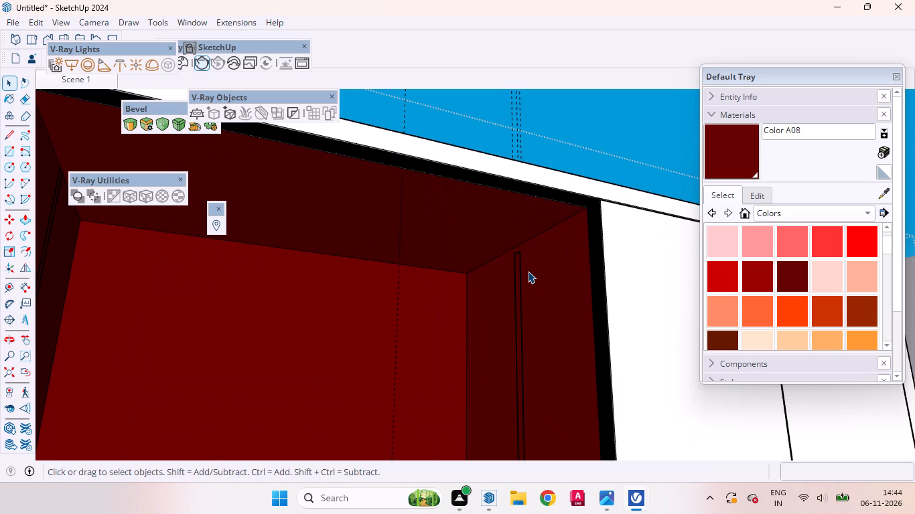
click(521, 264)
click(520, 262)
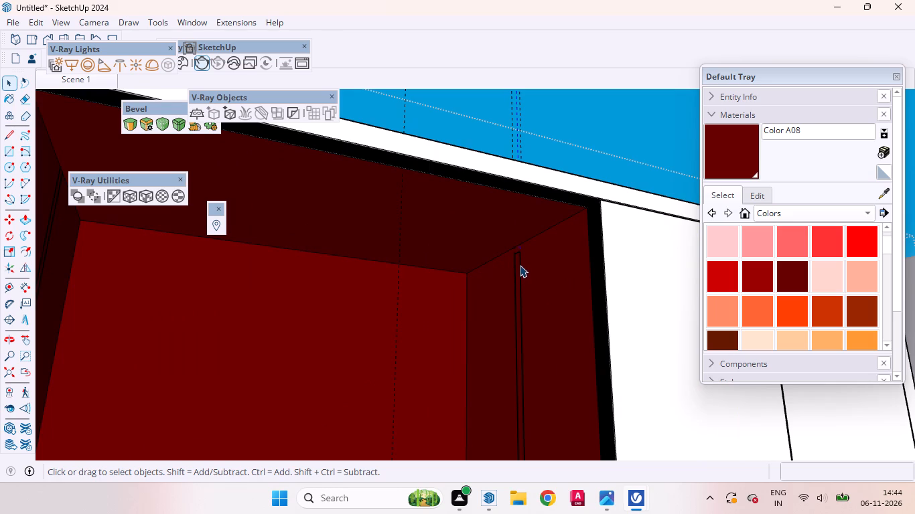
scroll(514, 241, up, 6)
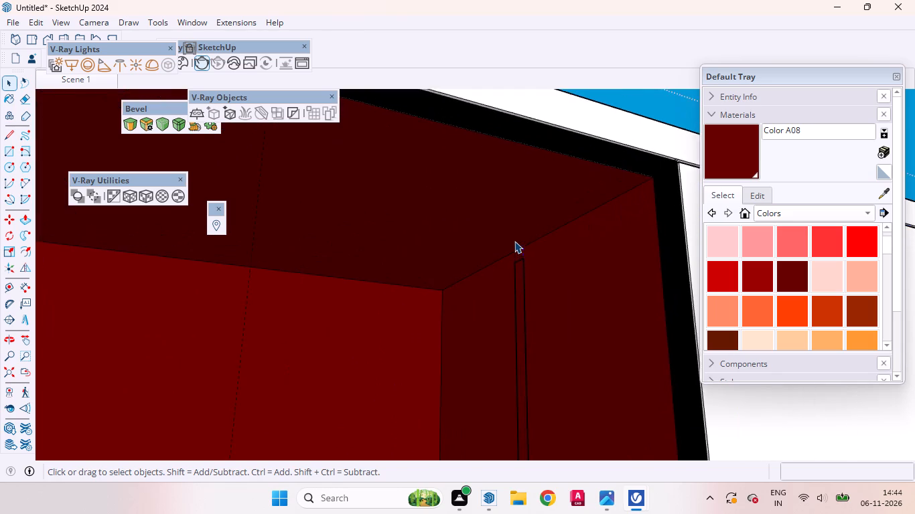
scroll(514, 241, up, 6)
click(519, 264)
scroll(516, 267, down, 2)
scroll(516, 267, up, 1)
scroll(516, 267, down, 13)
key(s)
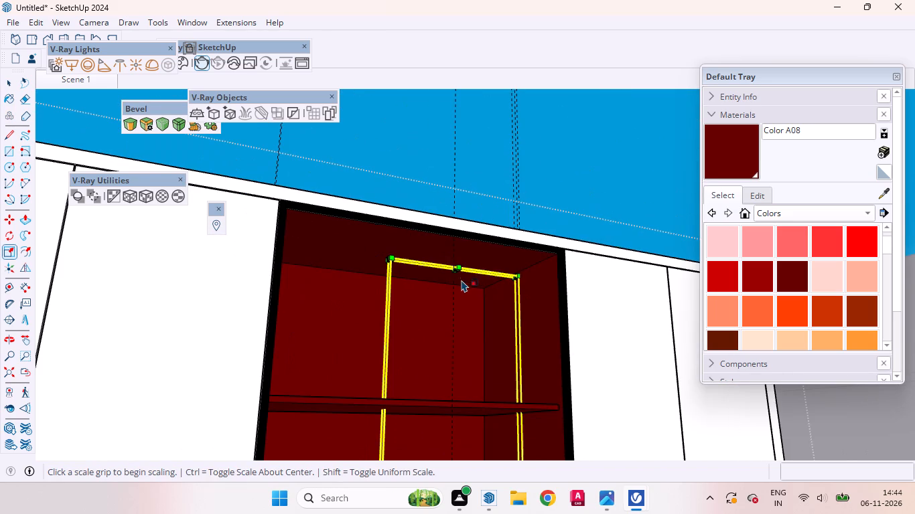
scroll(454, 264, up, 19)
middle_drag(474, 281, 470, 312)
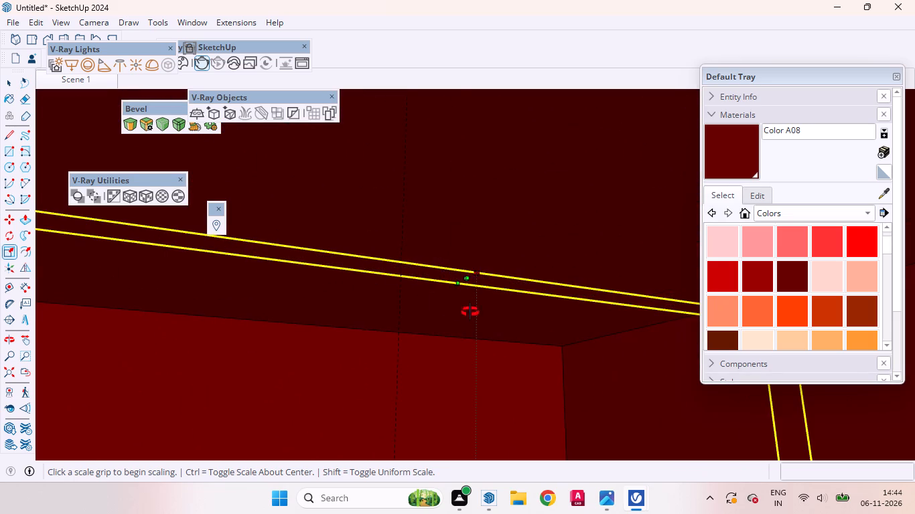
middle_drag(470, 312, 448, 334)
click(453, 305)
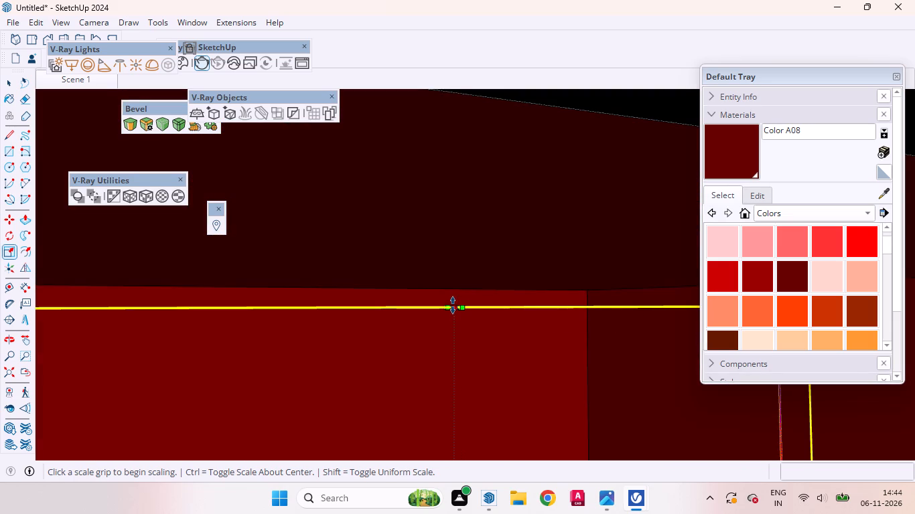
click(453, 287)
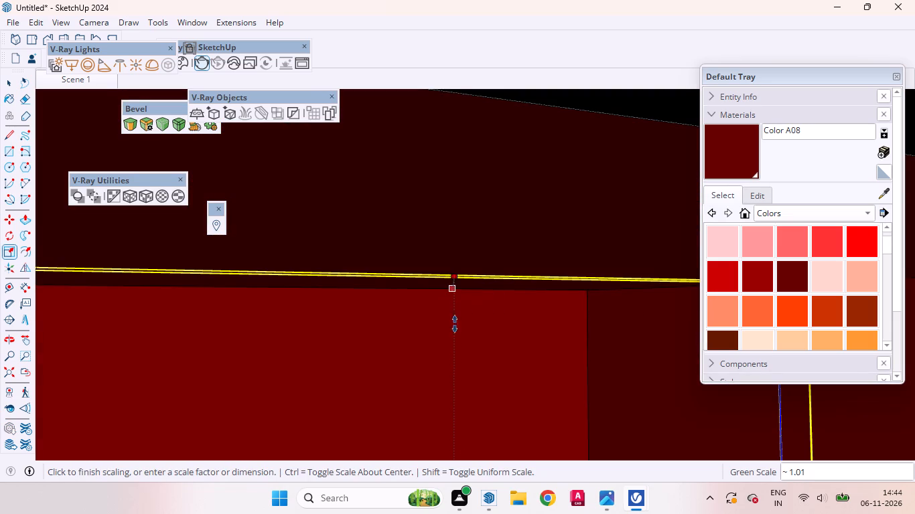
scroll(449, 357, down, 6)
scroll(445, 345, up, 1)
scroll(445, 345, down, 10)
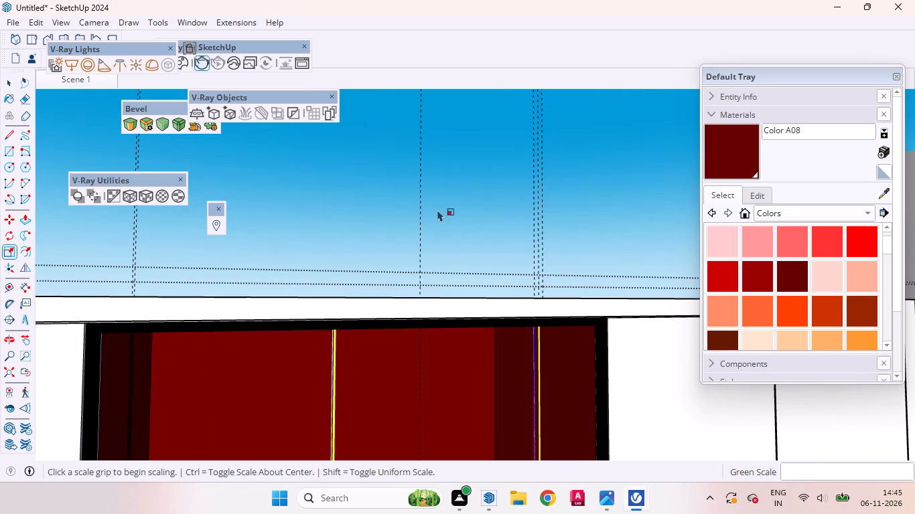
key(space)
click(488, 206)
Delete all the vertical and horizontal guide lines around the wardrobe, with the wardrobe group open for editing.
scroll(478, 203, down, 10)
middle_drag(486, 244, 351, 303)
scroll(429, 249, up, 4)
drag(557, 139, 370, 58)
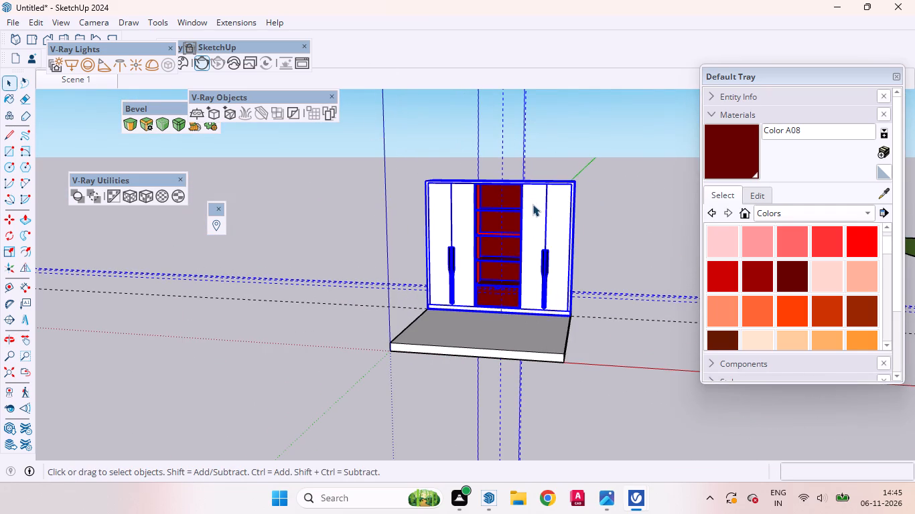
double_click(533, 209)
drag(542, 137, 411, 76)
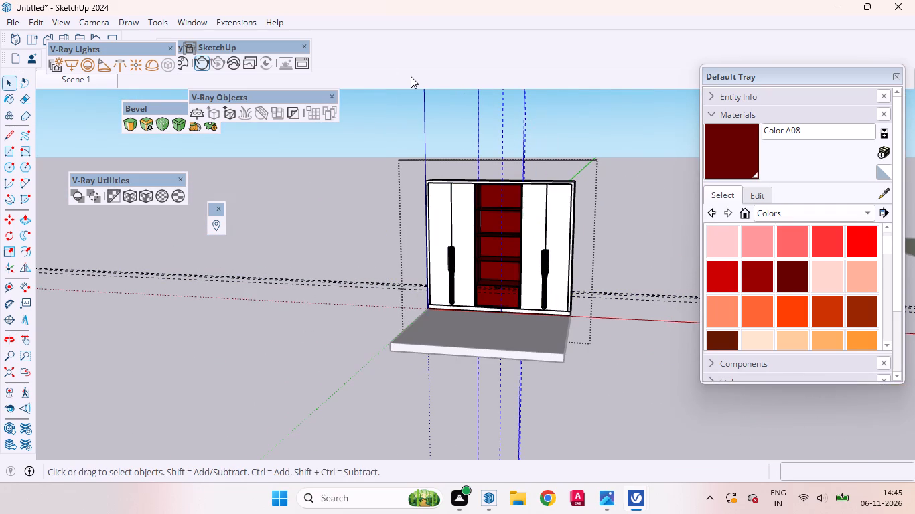
key(Delete)
drag(336, 345, 210, 224)
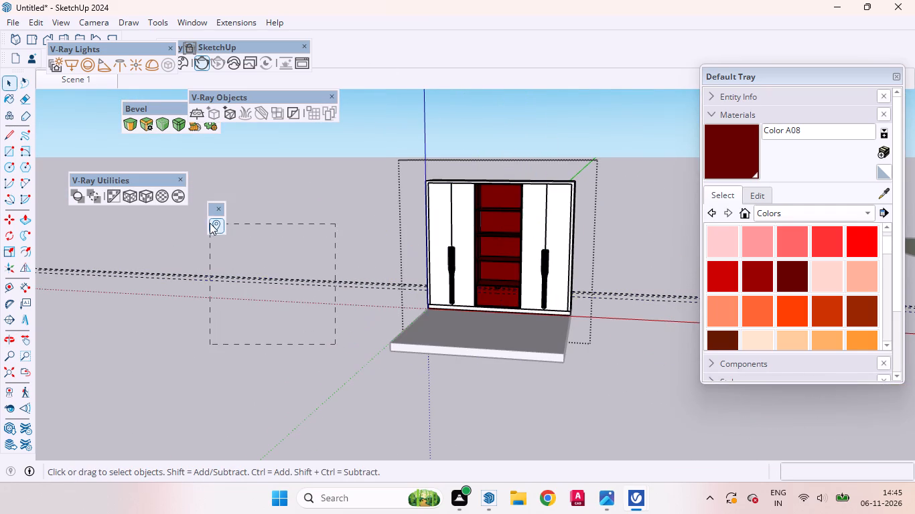
key(Delete)
Examine the wardrobe from several angles, checking the niche's upper corners, light strip ends, shelves and drawer.
scroll(401, 264, up, 1)
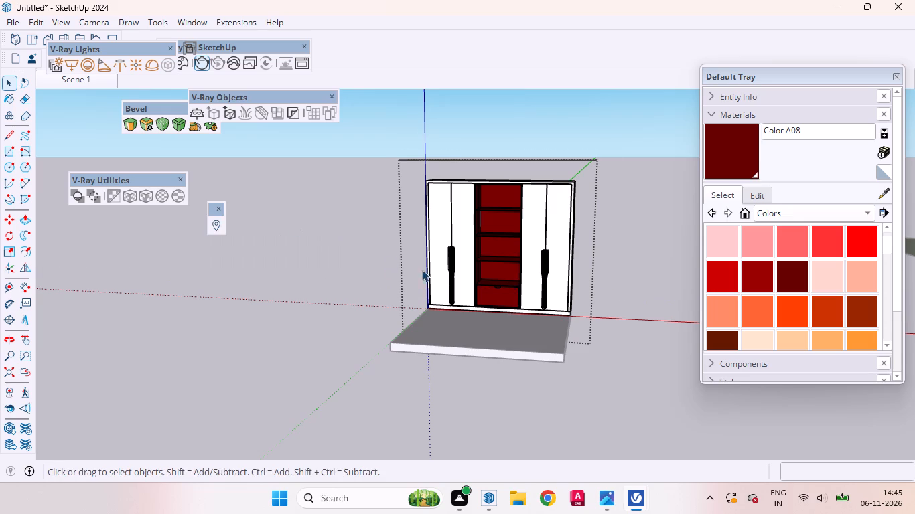
scroll(422, 270, up, 8)
middle_drag(510, 313, 646, 349)
scroll(634, 349, up, 1)
scroll(435, 371, down, 3)
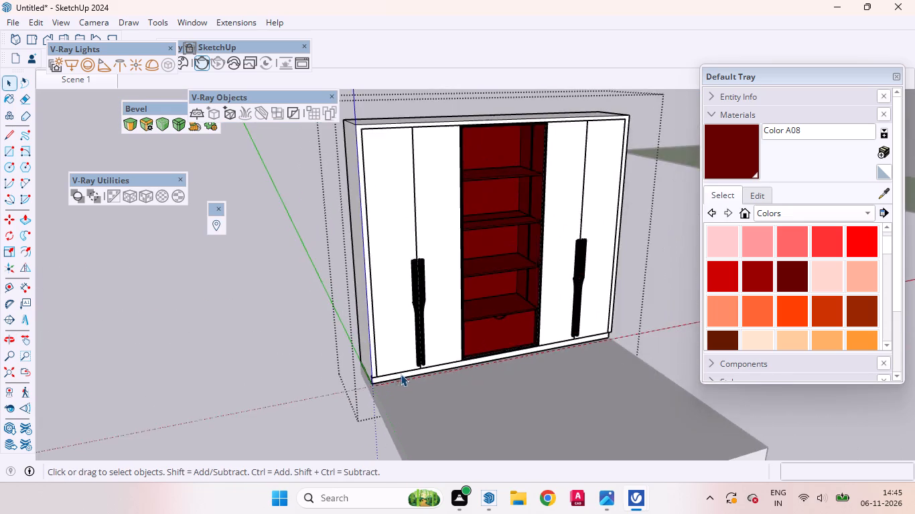
scroll(401, 374, down, 7)
scroll(506, 214, up, 5)
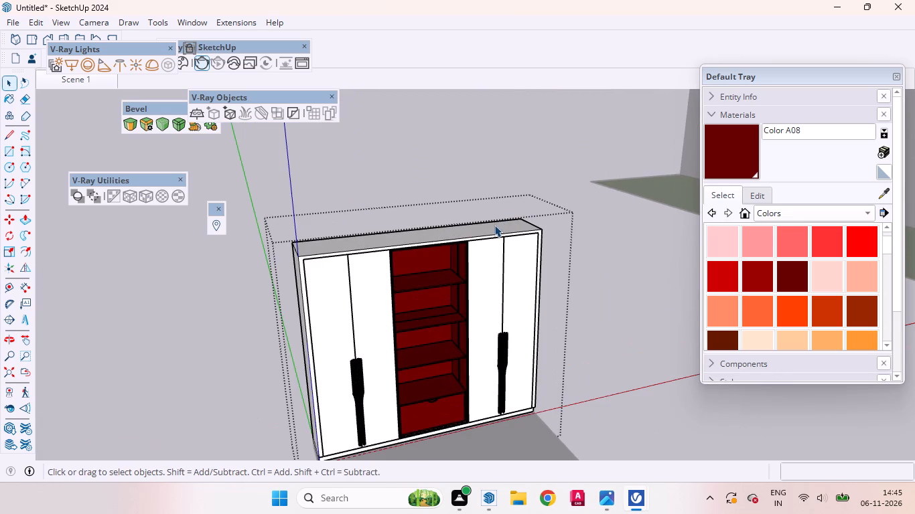
scroll(476, 236, down, 3)
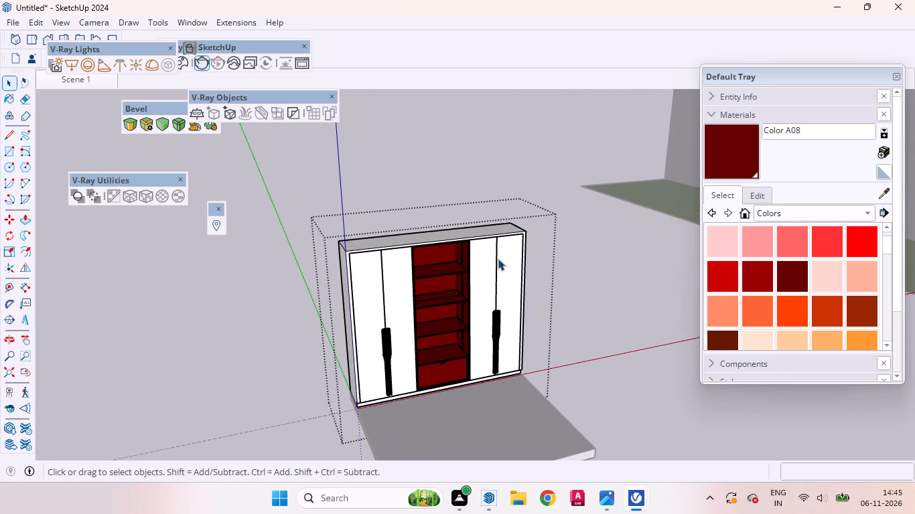
middle_drag(480, 266, 271, 173)
scroll(379, 190, up, 16)
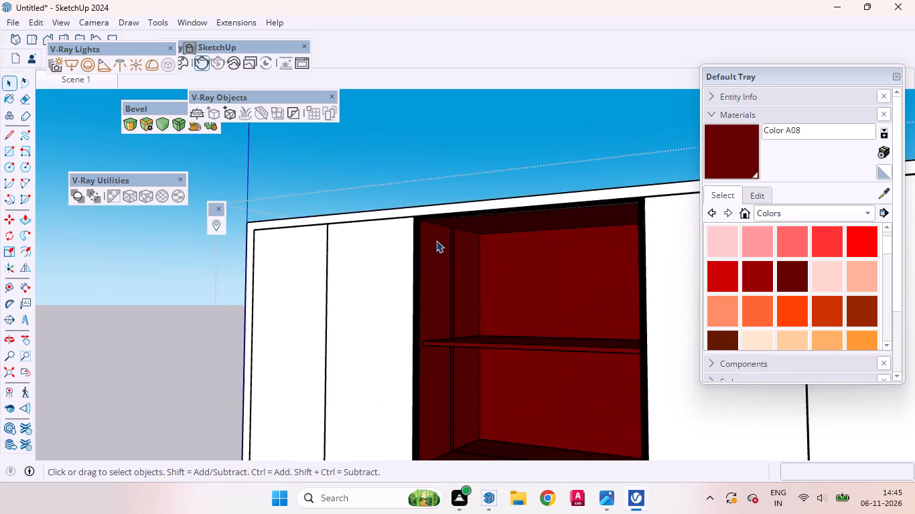
scroll(436, 240, up, 16)
middle_drag(396, 229, 241, 244)
scroll(390, 230, up, 1)
scroll(309, 234, up, 1)
scroll(312, 231, down, 3)
middle_drag(313, 236, 288, 177)
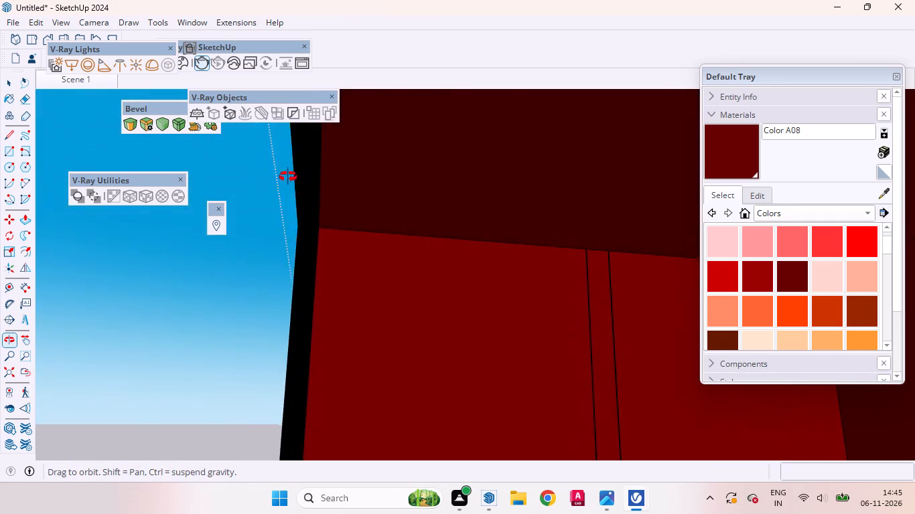
middle_drag(288, 177, 445, 162)
scroll(343, 214, up, 4)
scroll(340, 215, down, 9)
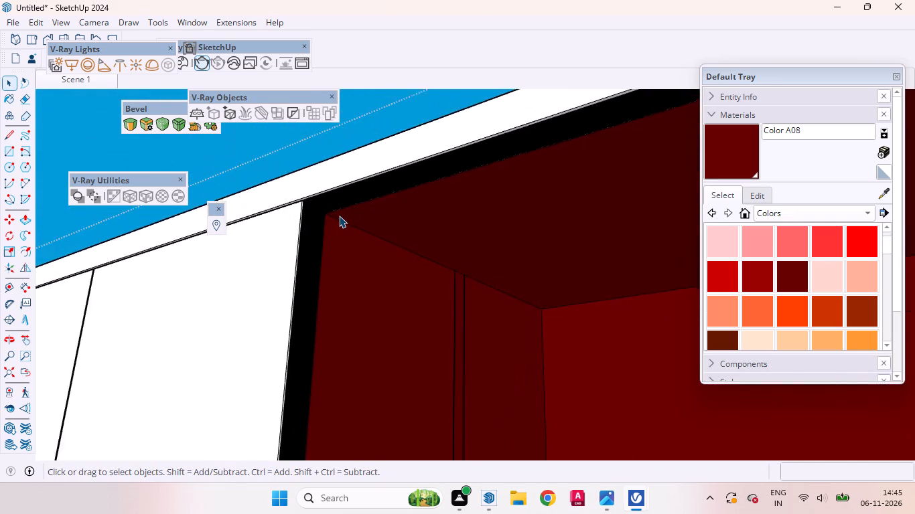
scroll(339, 216, down, 20)
scroll(339, 216, down, 10)
middle_drag(352, 266, 355, 319)
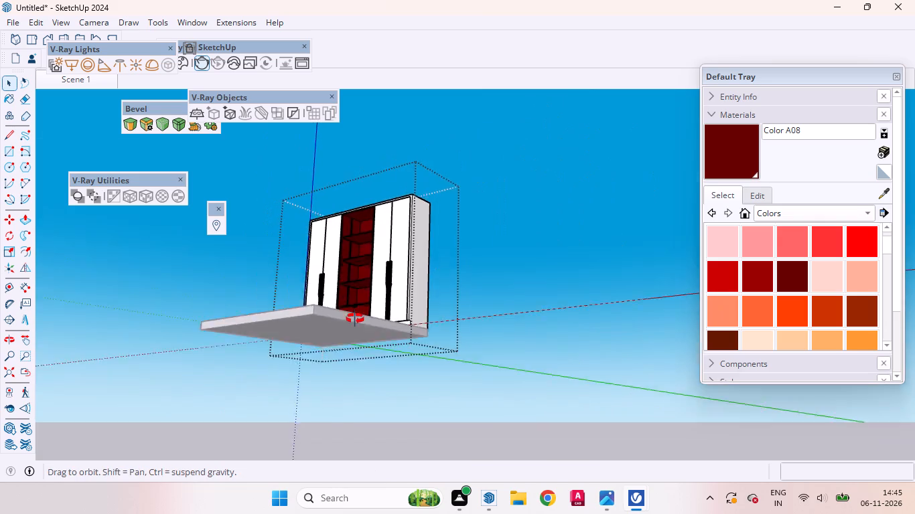
middle_drag(355, 319, 353, 383)
scroll(351, 367, up, 17)
scroll(350, 288, down, 1)
scroll(331, 290, up, 5)
middle_drag(328, 294, 281, 303)
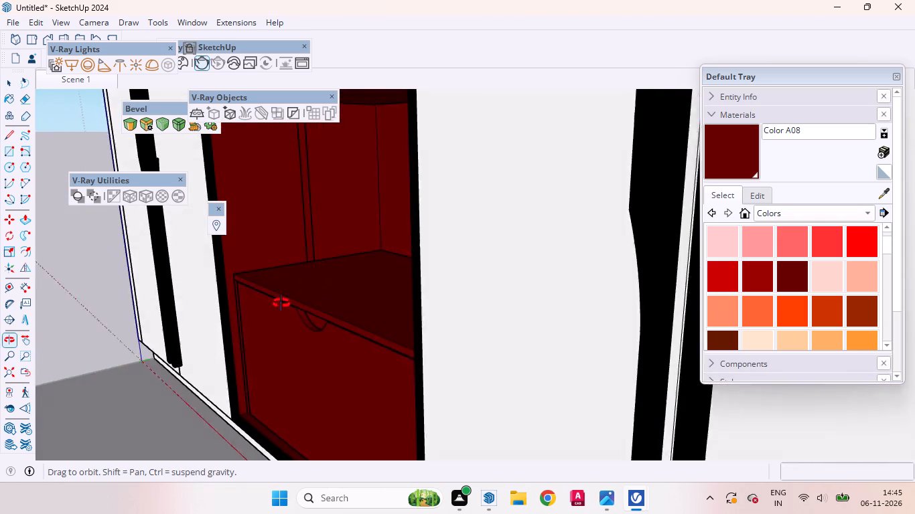
middle_drag(281, 303, 363, 297)
scroll(372, 294, up, 1)
scroll(443, 288, down, 20)
scroll(443, 288, down, 6)
scroll(444, 301, up, 4)
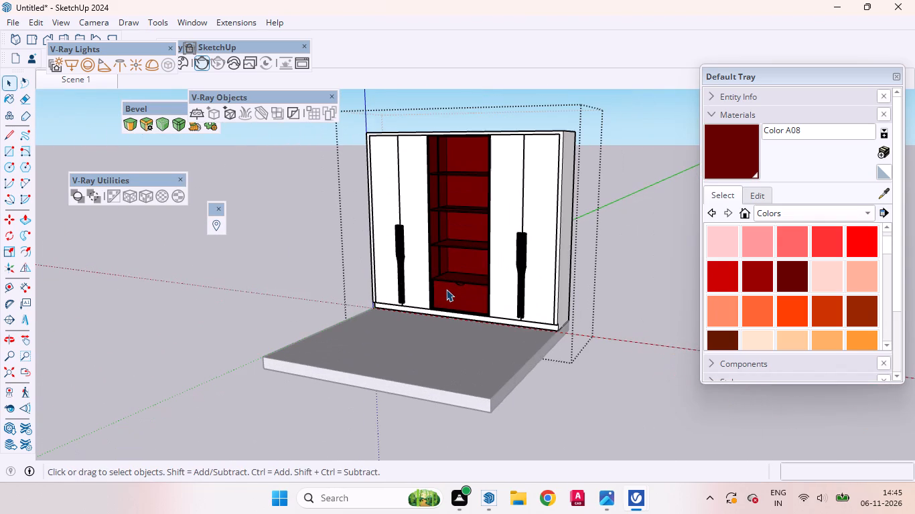
Draw a rectangle about 1' 6 9/16" by 8' 5" from the niche opening's upper-left corner to its bottom edge midpoint.
key(r)
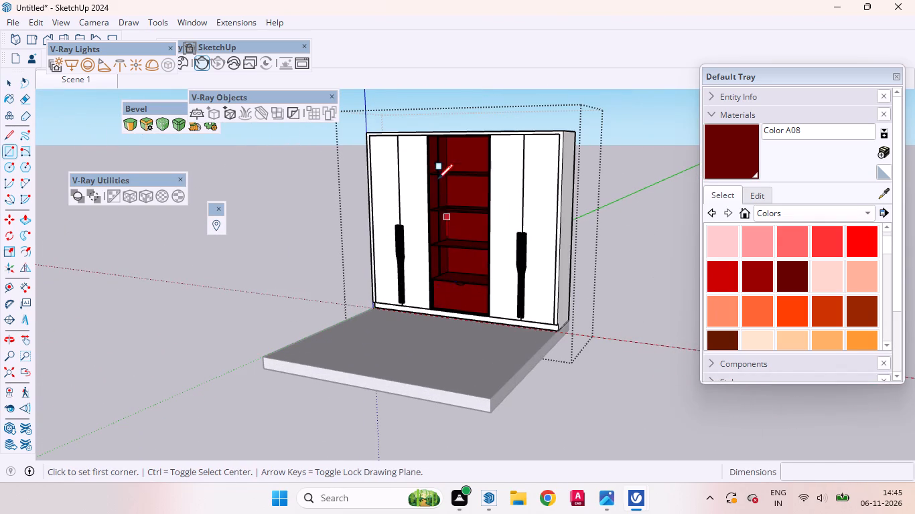
scroll(435, 149, up, 20)
scroll(435, 149, up, 2)
middle_drag(421, 136, 366, 102)
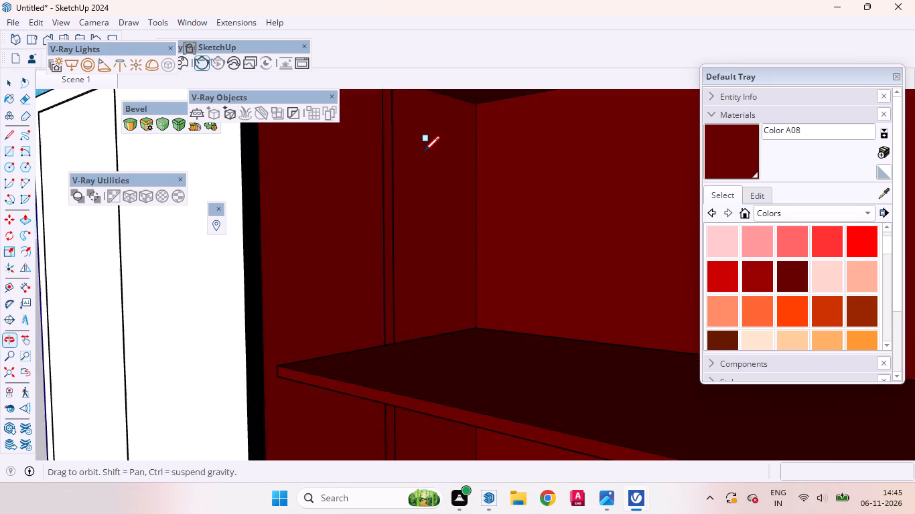
scroll(510, 226, down, 17)
middle_drag(506, 255, 458, 159)
scroll(503, 207, up, 3)
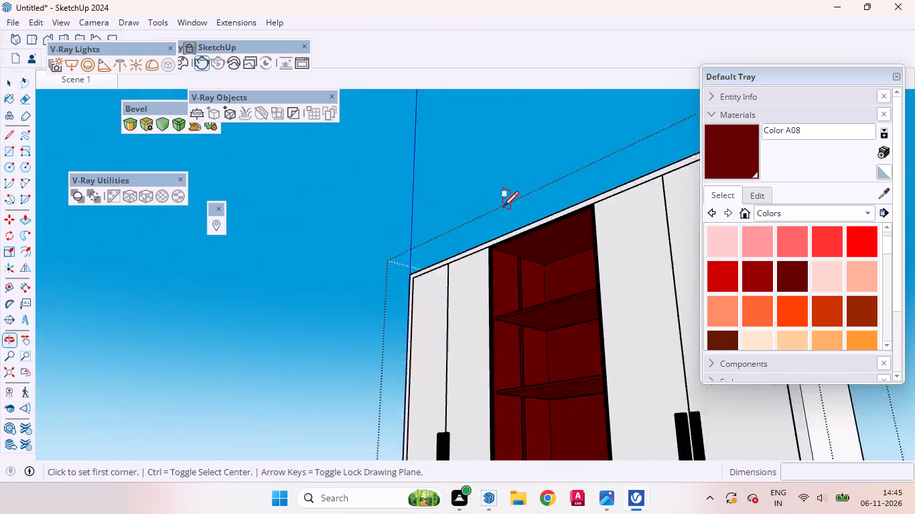
scroll(503, 207, up, 20)
scroll(503, 207, up, 16)
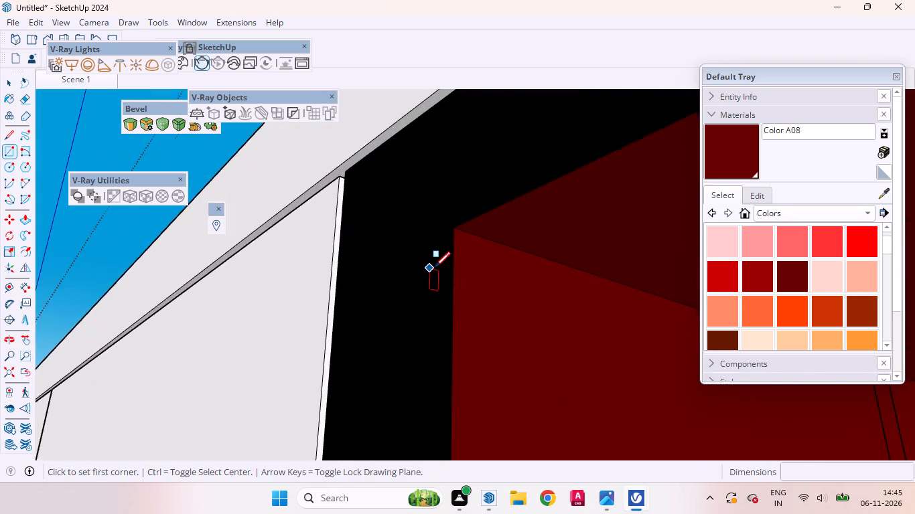
middle_drag(435, 267, 318, 246)
scroll(318, 246, up, 1)
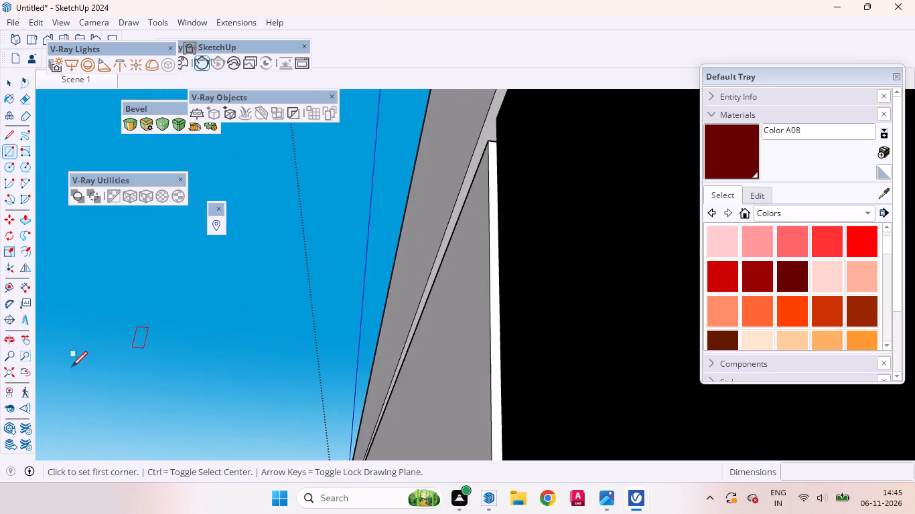
click(25, 368)
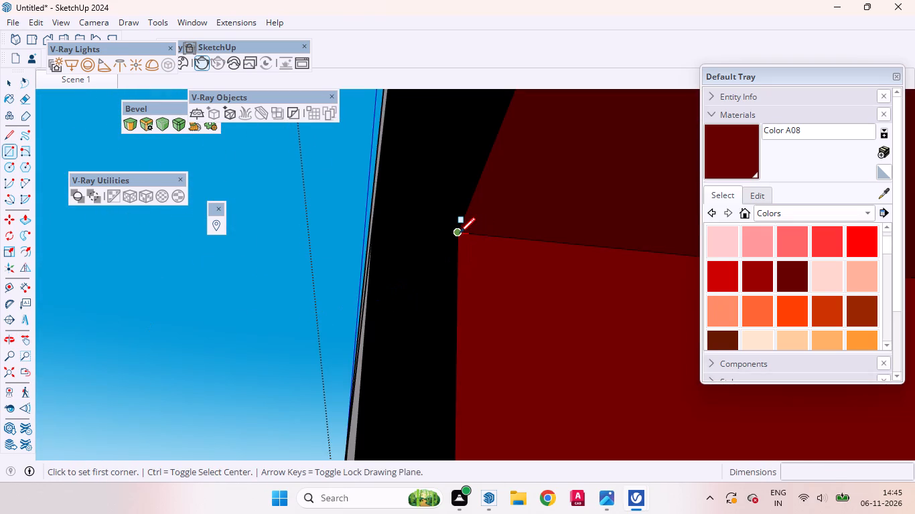
click(458, 233)
scroll(453, 326, down, 15)
scroll(453, 309, up, 1)
scroll(453, 309, down, 10)
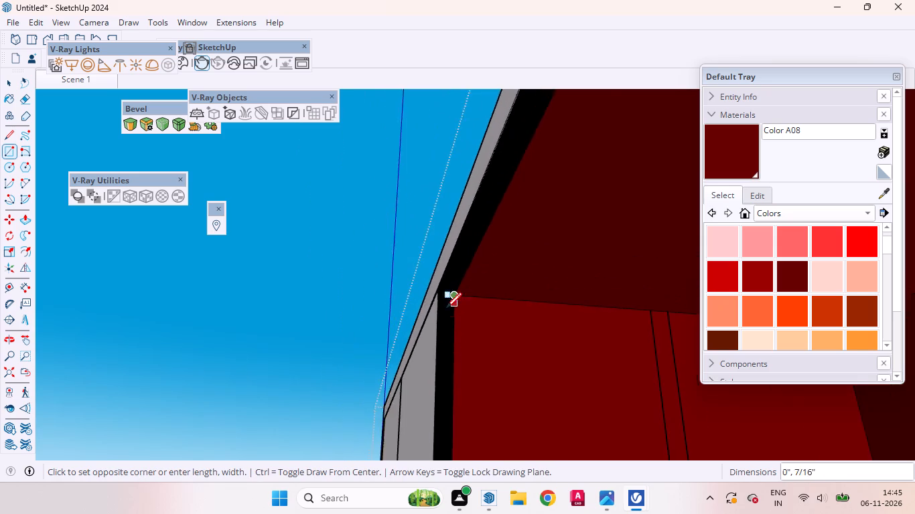
middle_drag(441, 315, 668, 357)
scroll(668, 354, up, 1)
scroll(553, 230, down, 20)
scroll(553, 230, down, 10)
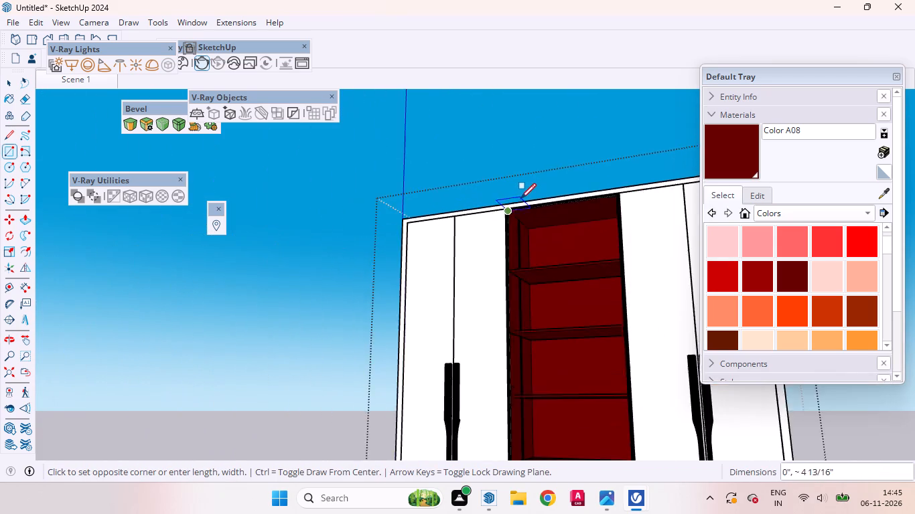
scroll(520, 199, down, 12)
scroll(550, 323, up, 11)
middle_drag(531, 258, 637, 424)
scroll(522, 279, up, 20)
scroll(510, 292, down, 1)
scroll(510, 292, up, 3)
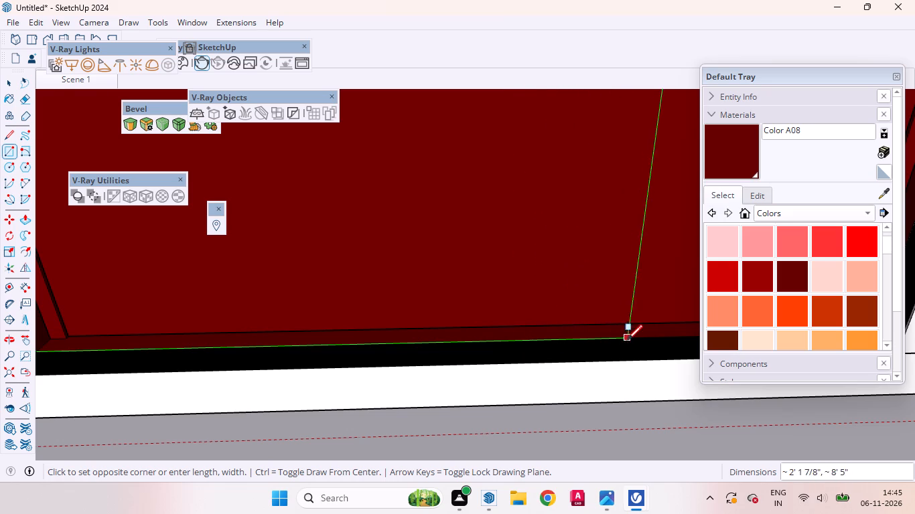
scroll(518, 336, down, 9)
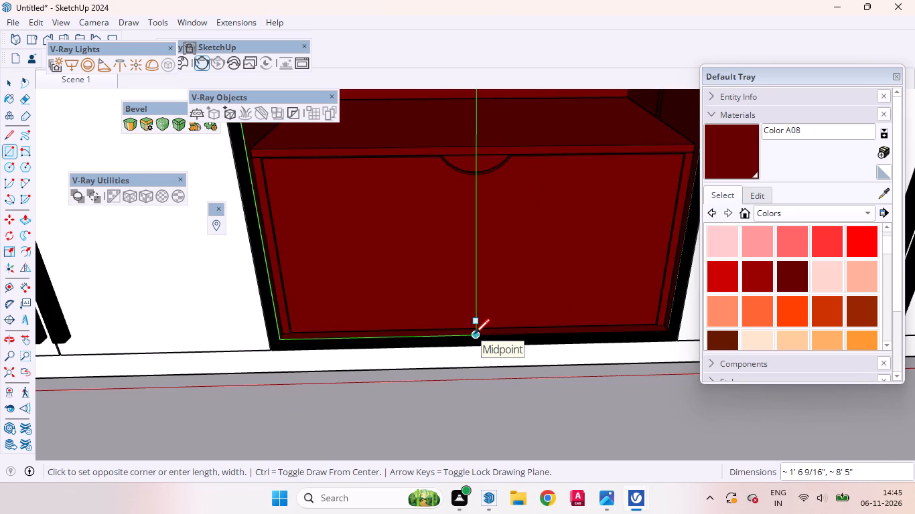
click(474, 334)
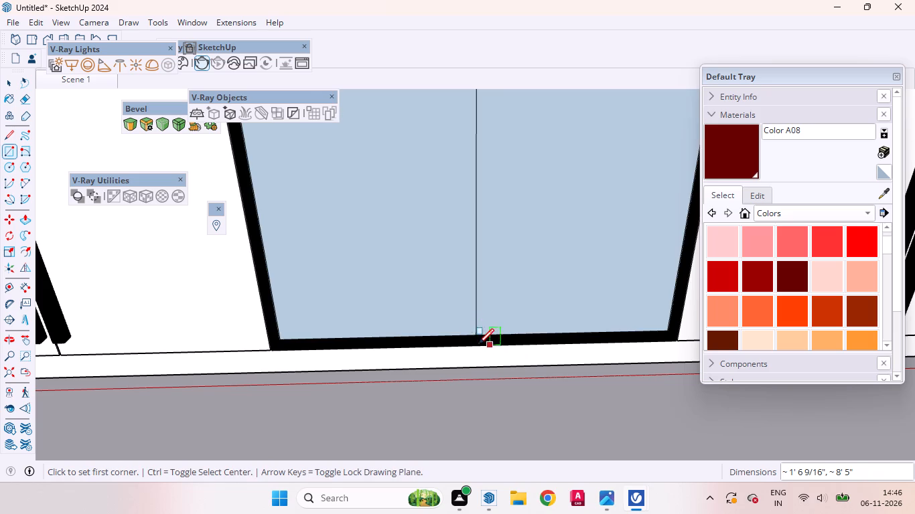
scroll(421, 363, down, 20)
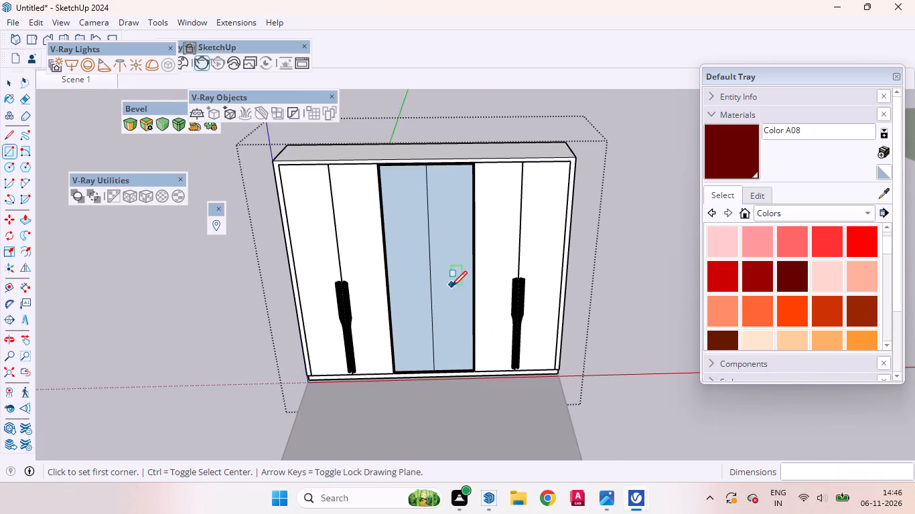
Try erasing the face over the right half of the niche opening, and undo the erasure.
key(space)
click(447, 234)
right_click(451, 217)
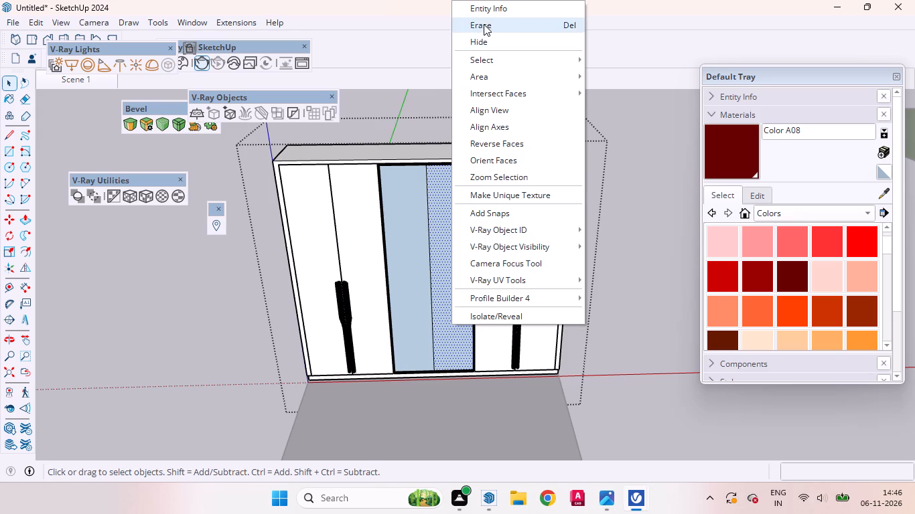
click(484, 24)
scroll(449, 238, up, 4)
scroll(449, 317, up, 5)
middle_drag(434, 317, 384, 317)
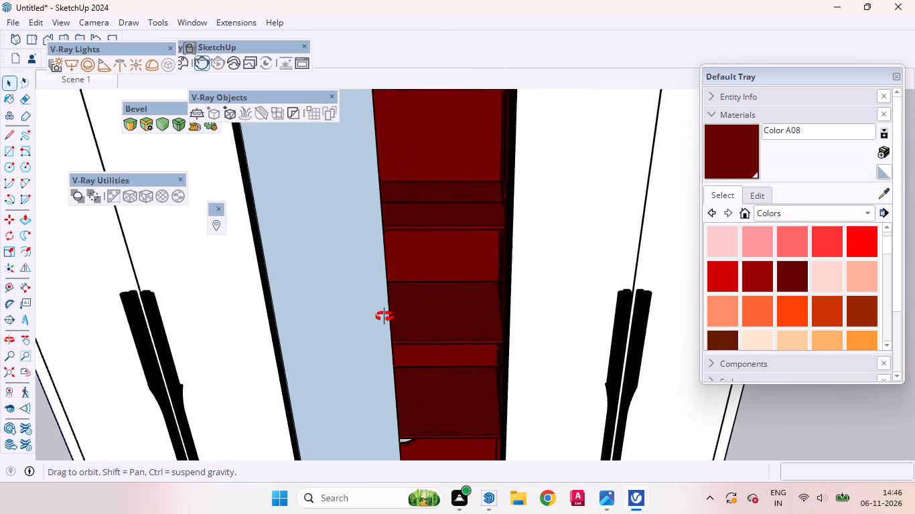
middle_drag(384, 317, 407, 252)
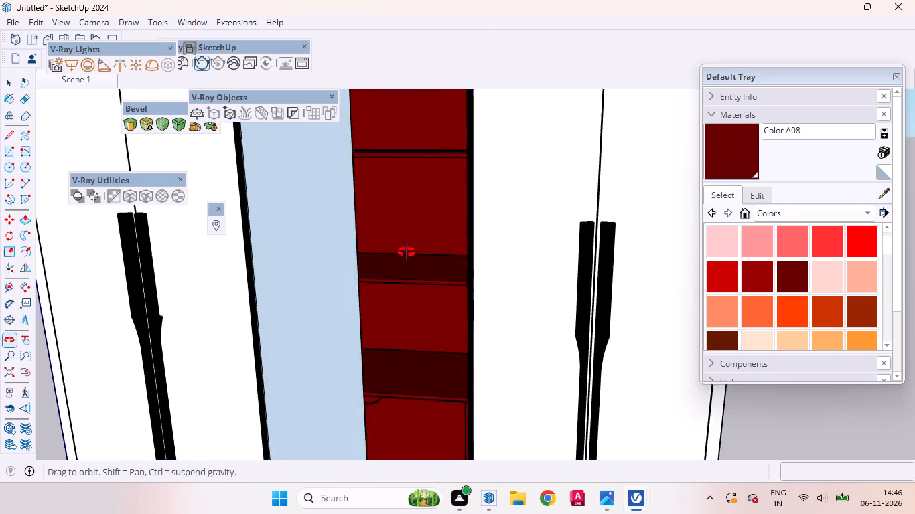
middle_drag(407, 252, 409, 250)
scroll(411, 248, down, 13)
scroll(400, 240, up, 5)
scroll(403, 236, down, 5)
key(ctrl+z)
Pull the face over the niche's right half outward by 12 mm to form a door panel.
scroll(414, 227, up, 5)
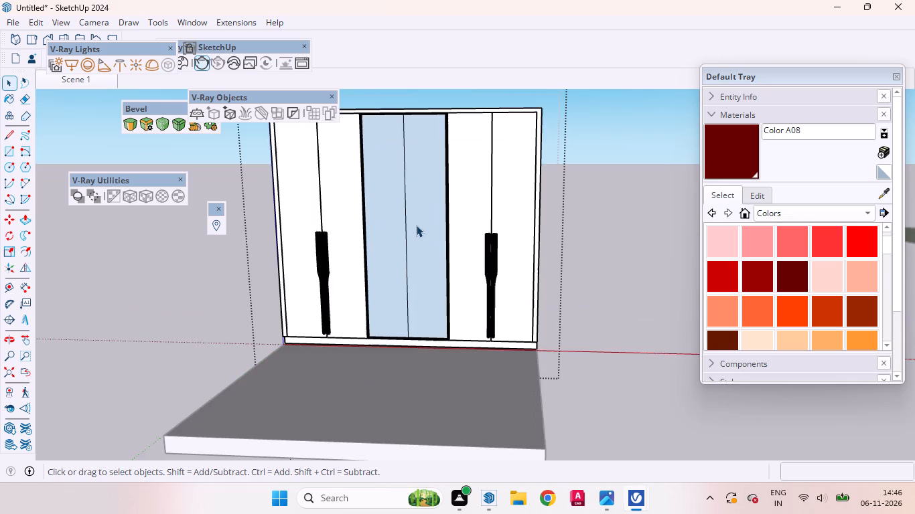
click(430, 230)
middle_drag(419, 242, 602, 335)
scroll(396, 318, up, 7)
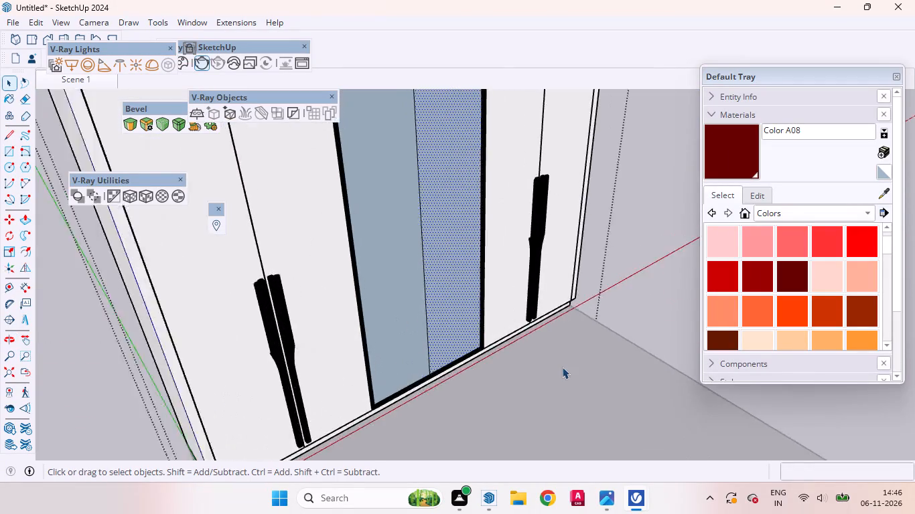
scroll(562, 367, up, 15)
scroll(307, 294, up, 1)
middle_drag(315, 300, 528, 232)
scroll(401, 305, up, 6)
scroll(342, 353, down, 1)
scroll(342, 354, up, 4)
scroll(306, 292, down, 4)
scroll(309, 282, up, 1)
scroll(309, 280, down, 10)
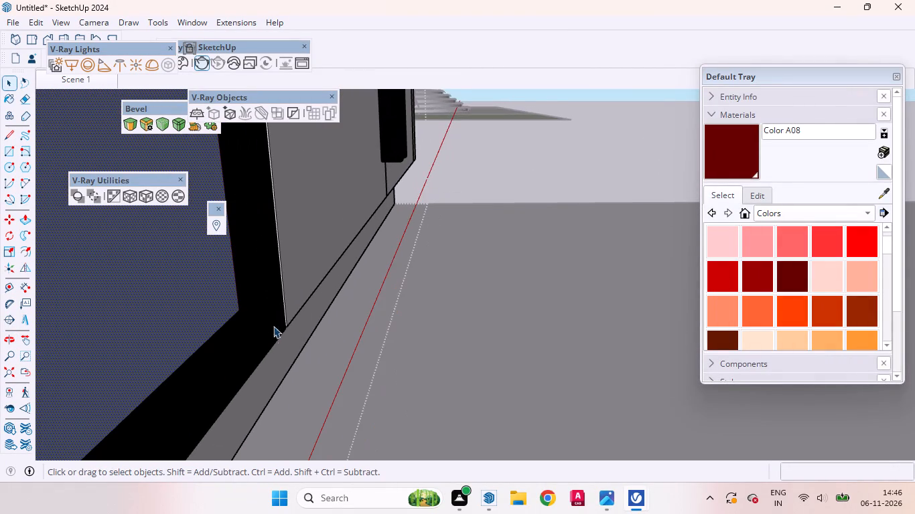
key(p)
scroll(200, 276, up, 4)
click(194, 280)
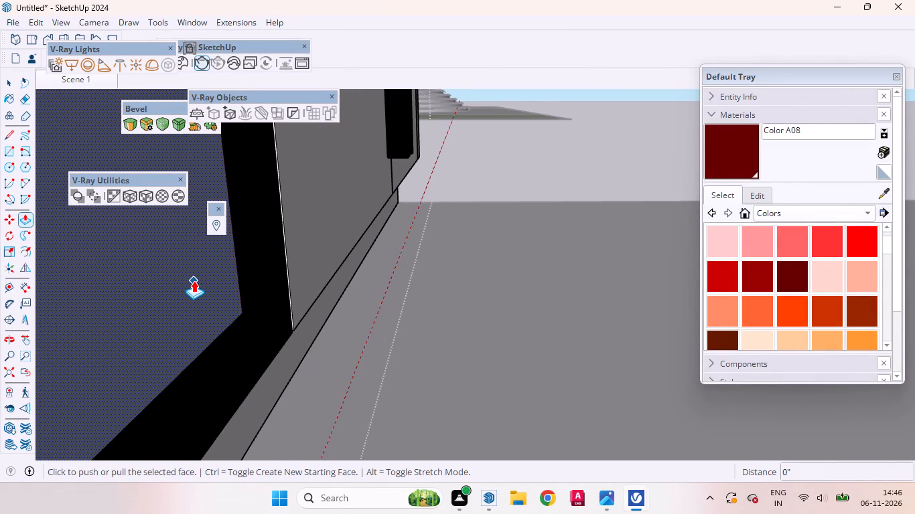
text(18)
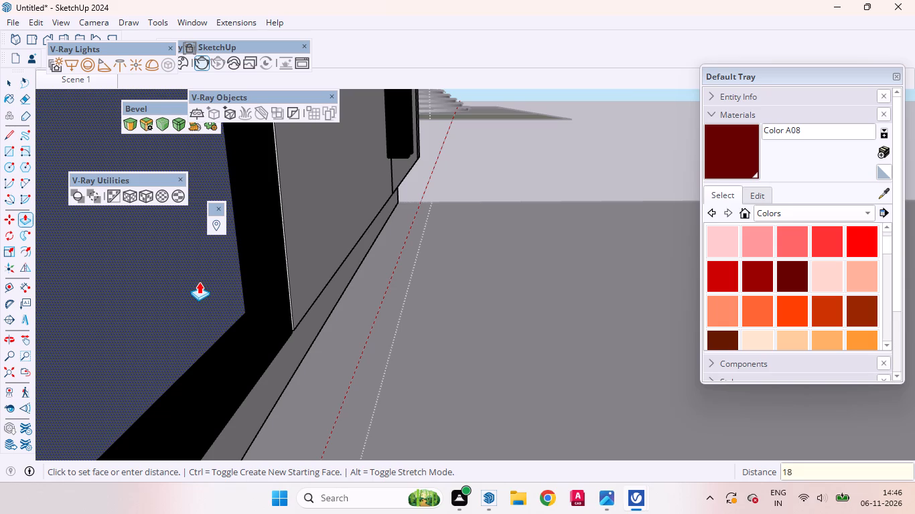
key(BackSpace)
text(2mm)
key(Return)
Repeat the 12 mm pull on the face over the niche's left half.
scroll(366, 272, down, 16)
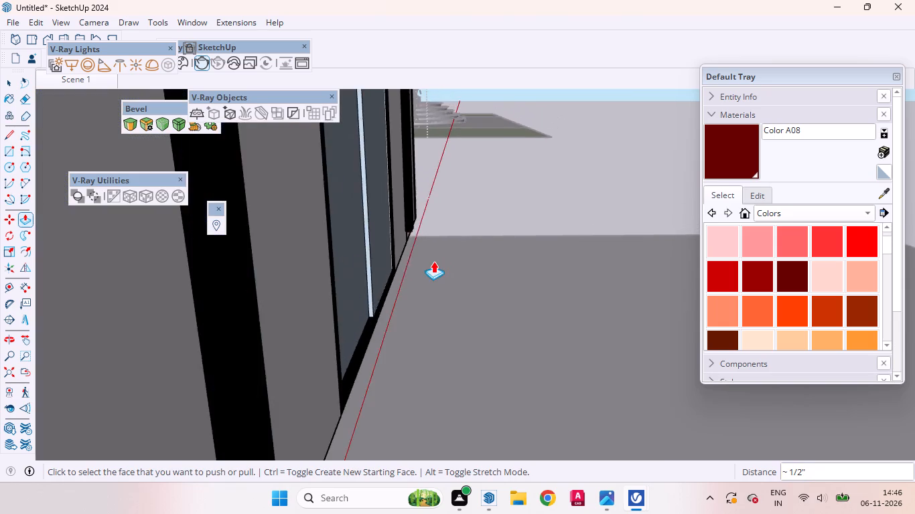
scroll(433, 261, down, 3)
scroll(419, 264, up, 9)
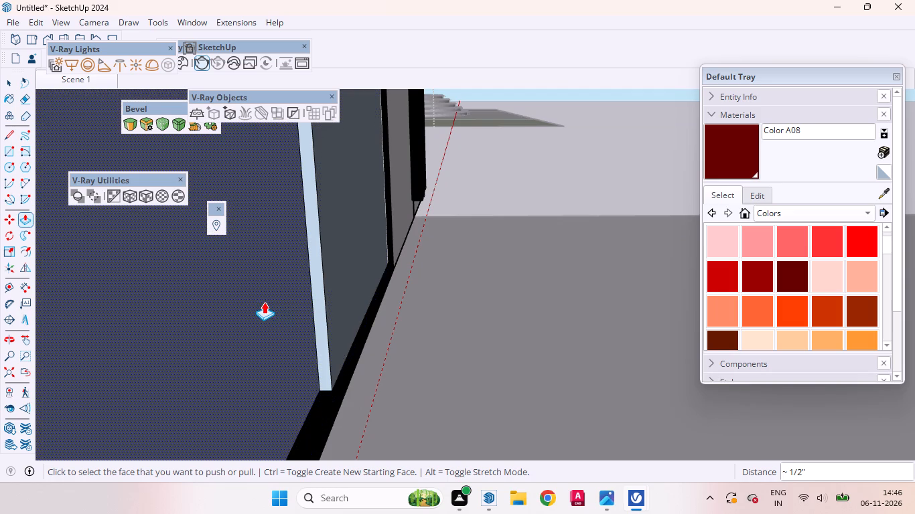
double_click(264, 302)
middle_drag(411, 321, 191, 351)
scroll(288, 338, up, 1)
scroll(573, 333, down, 4)
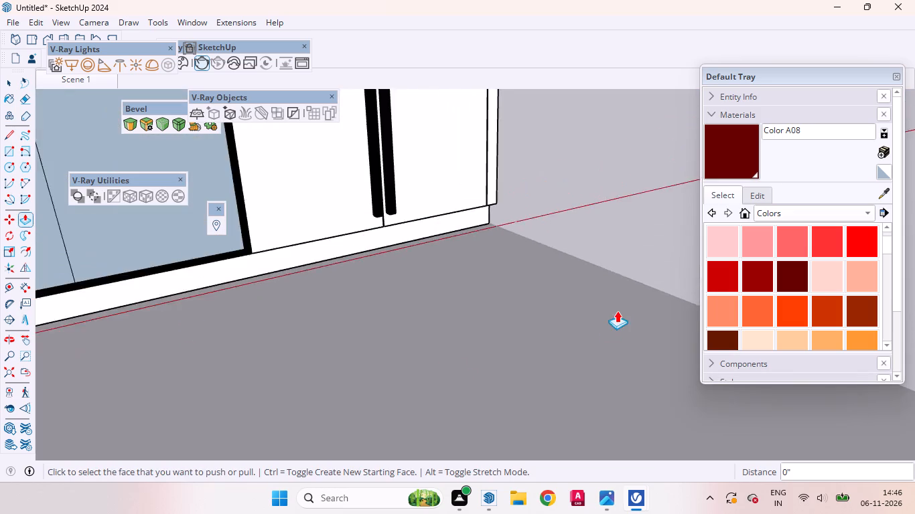
scroll(617, 311, down, 5)
scroll(622, 281, up, 1)
scroll(622, 280, down, 7)
key(space)
middle_drag(616, 282, 501, 290)
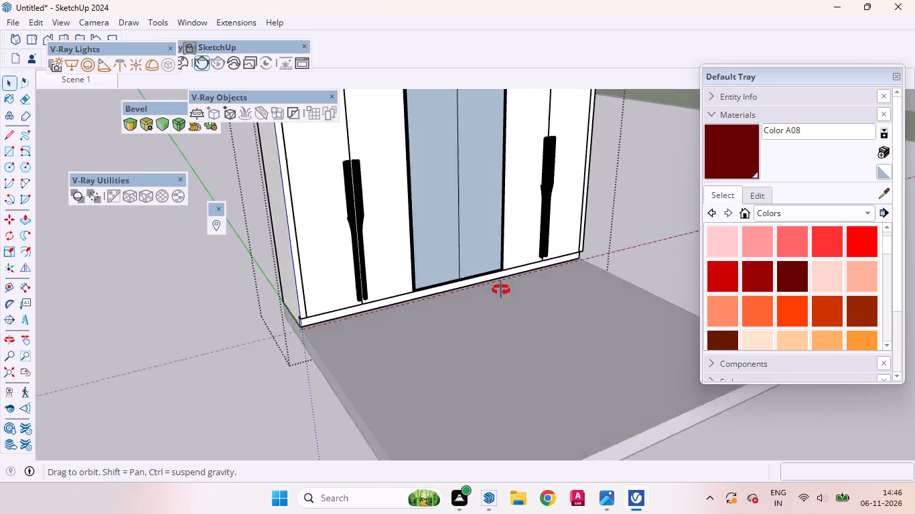
middle_drag(501, 290, 488, 290)
Examine the dividing line between the two middle panels from top to bottom.
scroll(460, 230, up, 7)
scroll(455, 192, down, 2)
scroll(455, 192, up, 1)
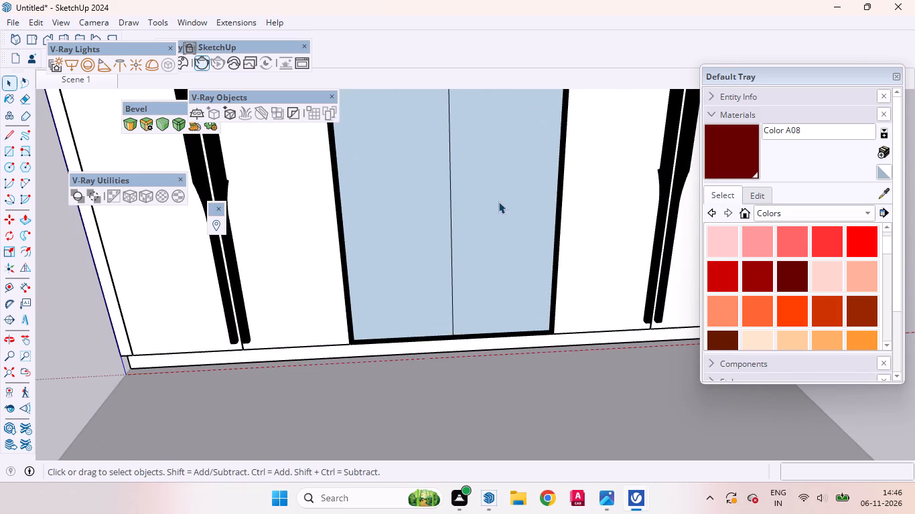
click(451, 200)
scroll(461, 209, up, 5)
scroll(387, 266, down, 6)
scroll(402, 263, up, 1)
scroll(402, 263, down, 13)
scroll(432, 143, up, 4)
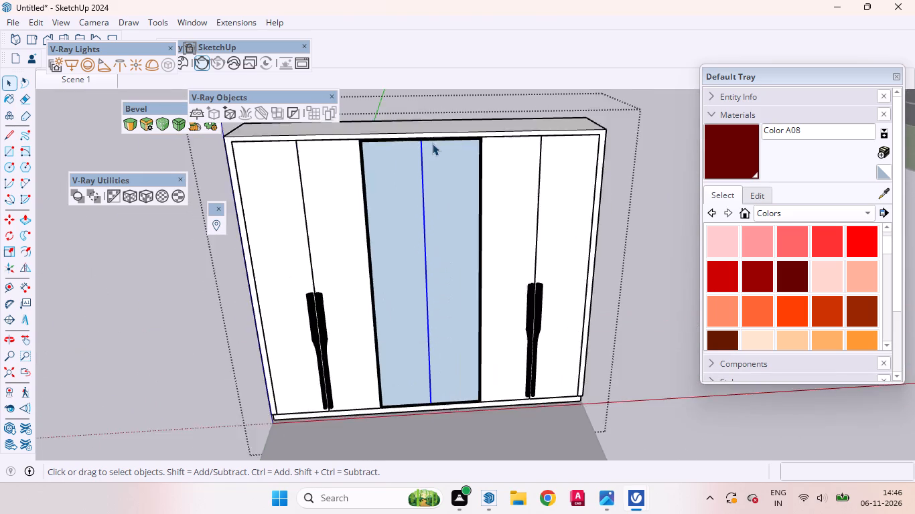
scroll(432, 143, up, 20)
scroll(422, 133, down, 11)
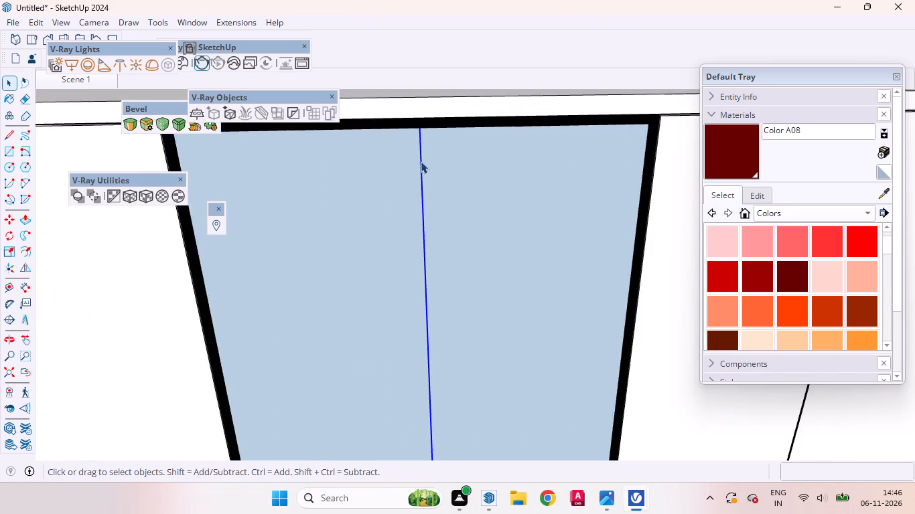
middle_drag(423, 190, 417, 120)
scroll(433, 161, up, 4)
scroll(433, 161, down, 6)
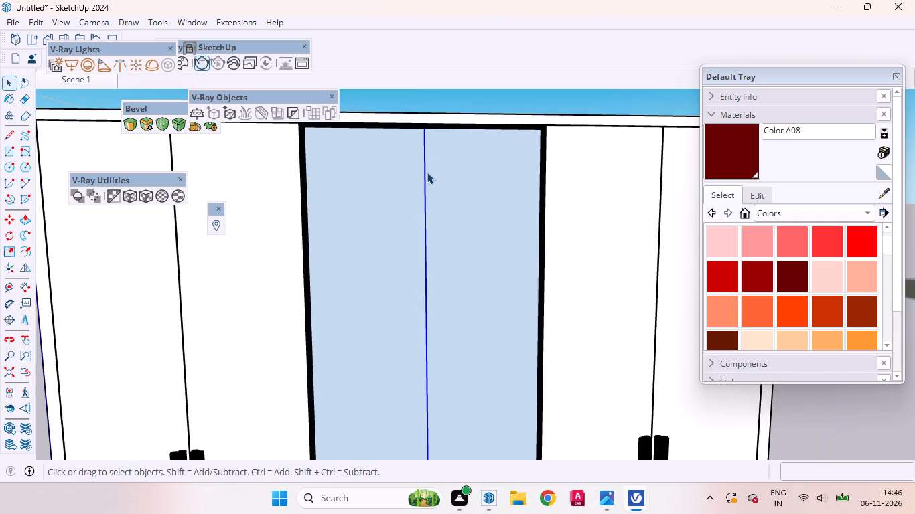
scroll(427, 172, down, 17)
scroll(441, 202, up, 4)
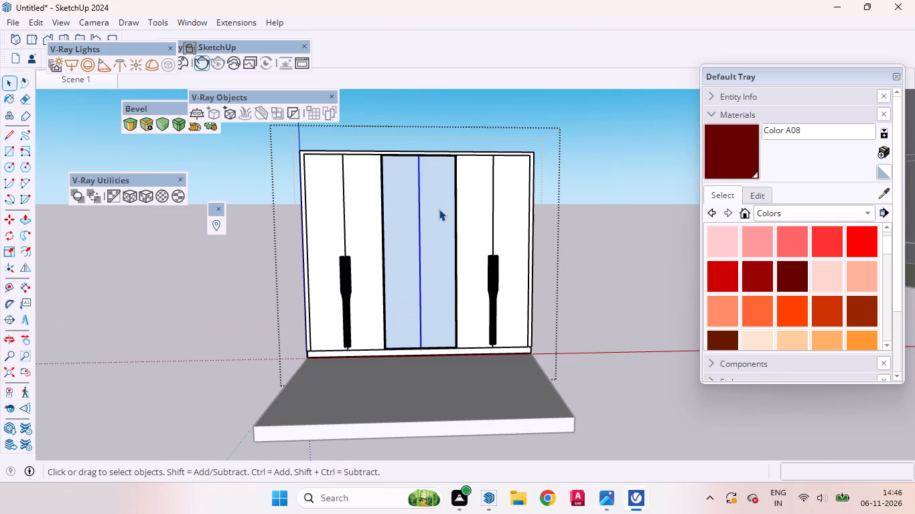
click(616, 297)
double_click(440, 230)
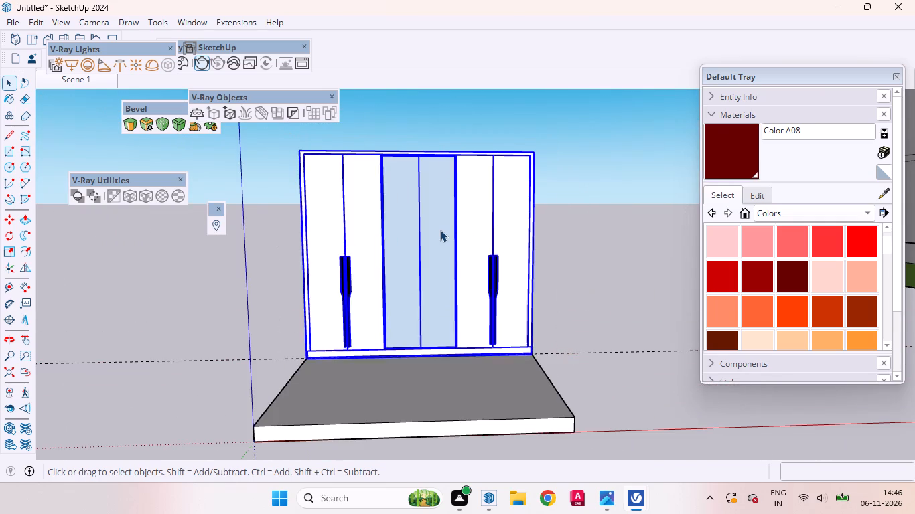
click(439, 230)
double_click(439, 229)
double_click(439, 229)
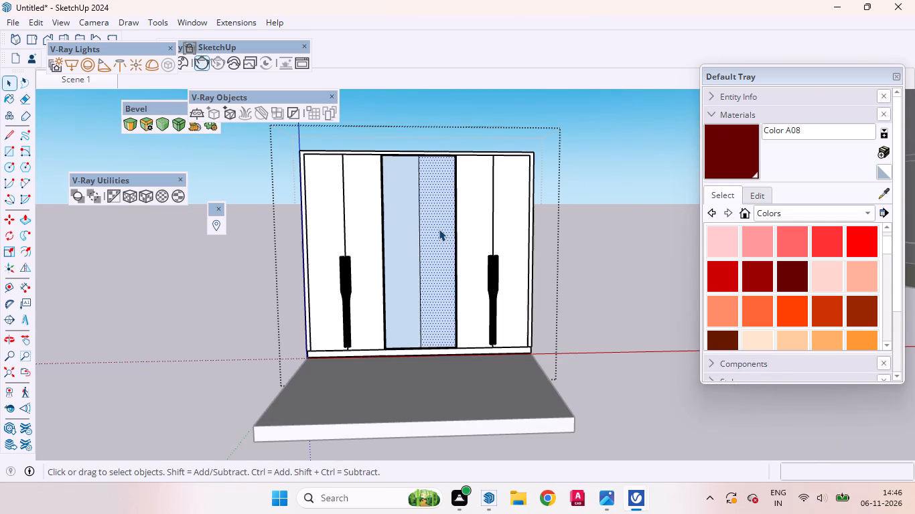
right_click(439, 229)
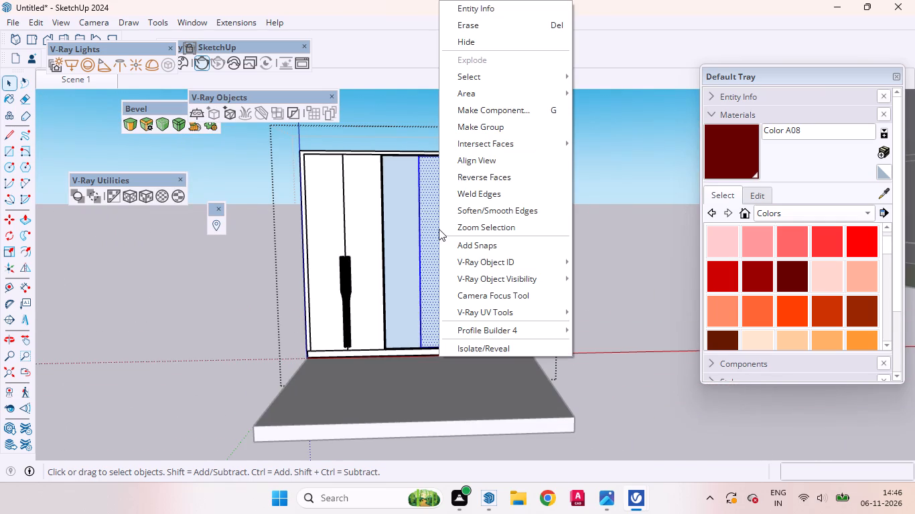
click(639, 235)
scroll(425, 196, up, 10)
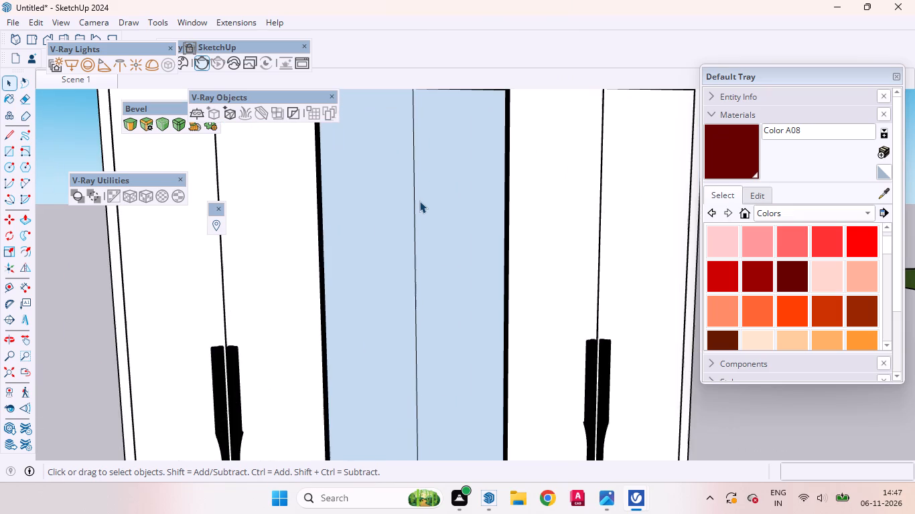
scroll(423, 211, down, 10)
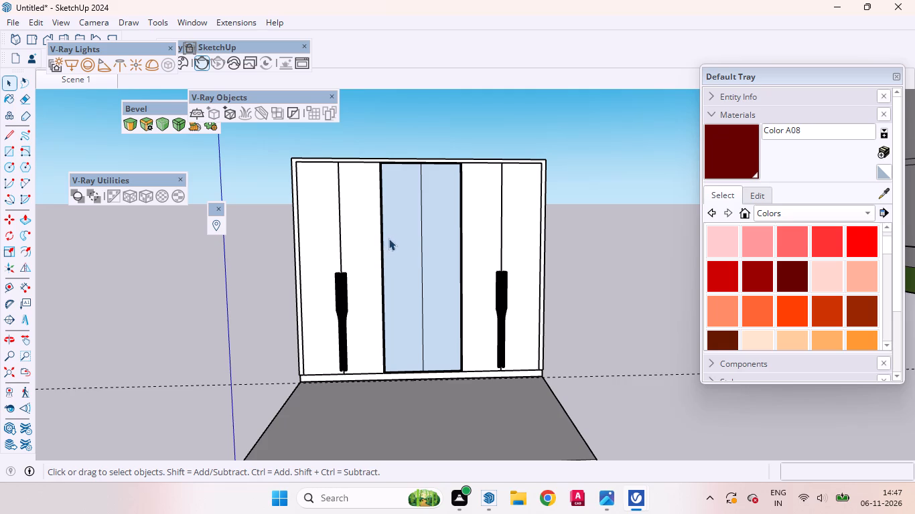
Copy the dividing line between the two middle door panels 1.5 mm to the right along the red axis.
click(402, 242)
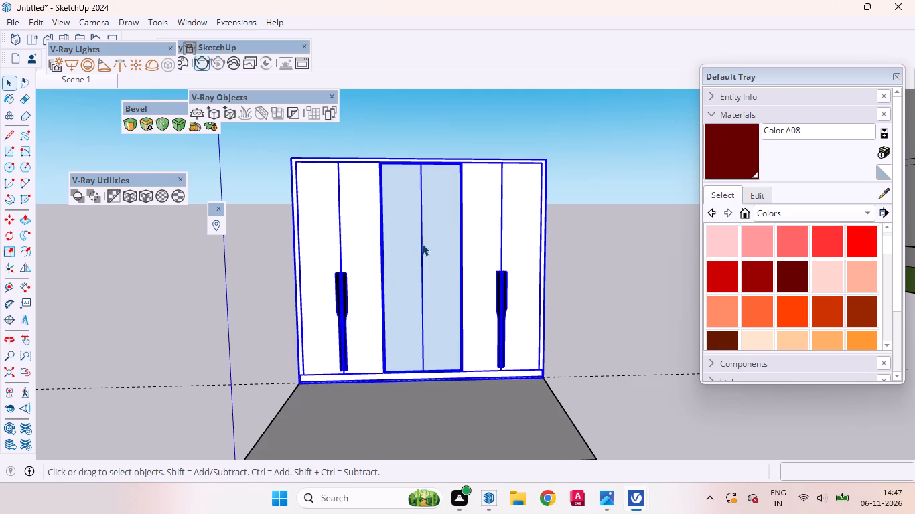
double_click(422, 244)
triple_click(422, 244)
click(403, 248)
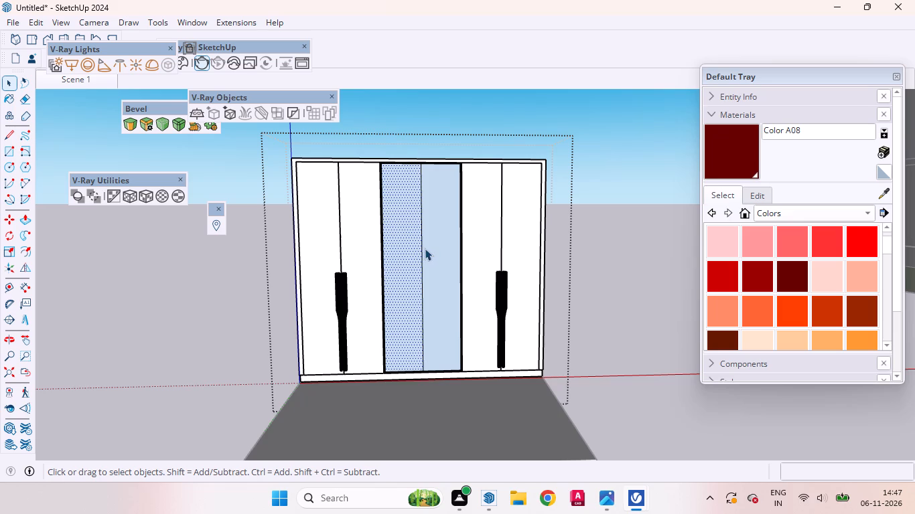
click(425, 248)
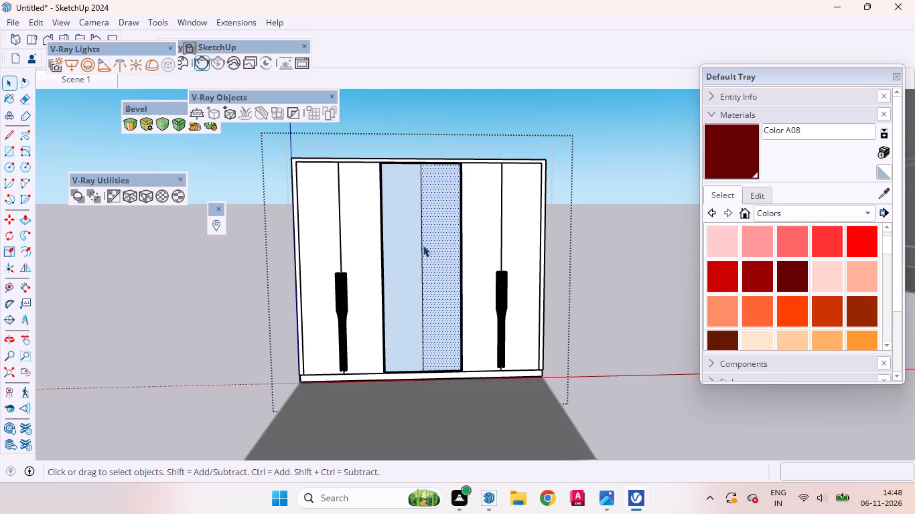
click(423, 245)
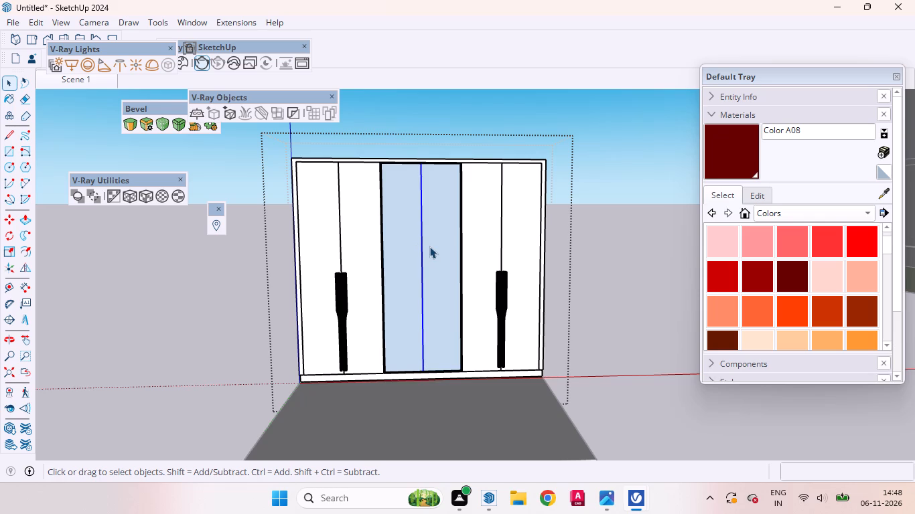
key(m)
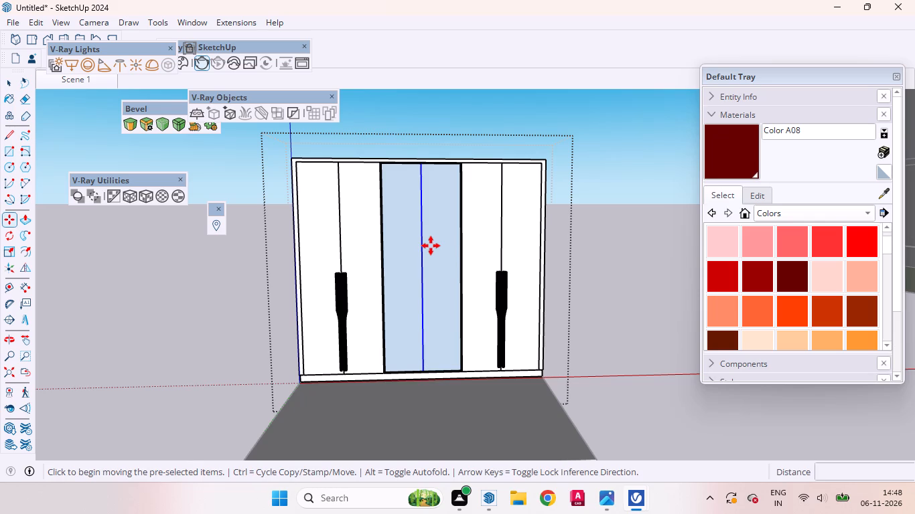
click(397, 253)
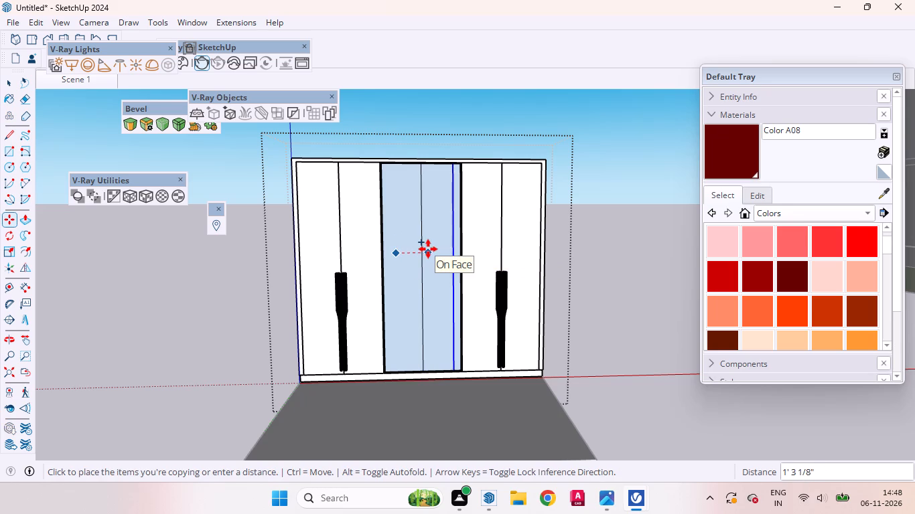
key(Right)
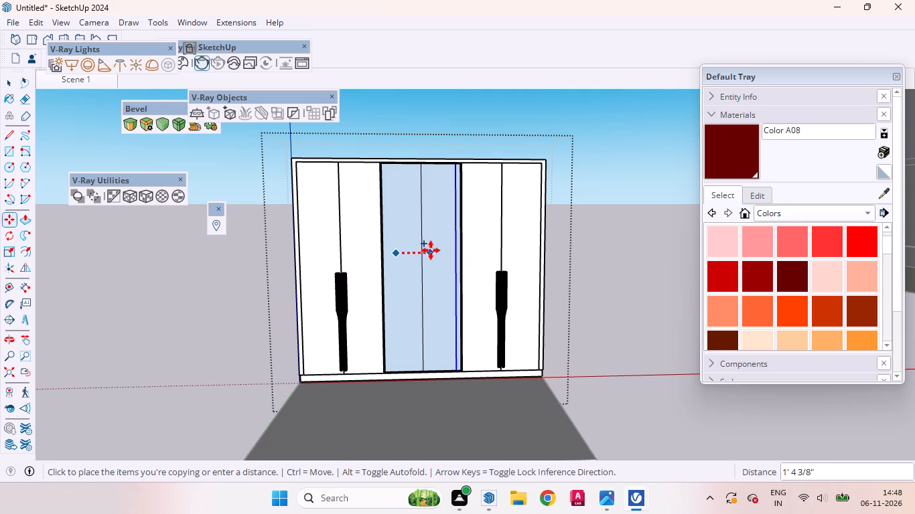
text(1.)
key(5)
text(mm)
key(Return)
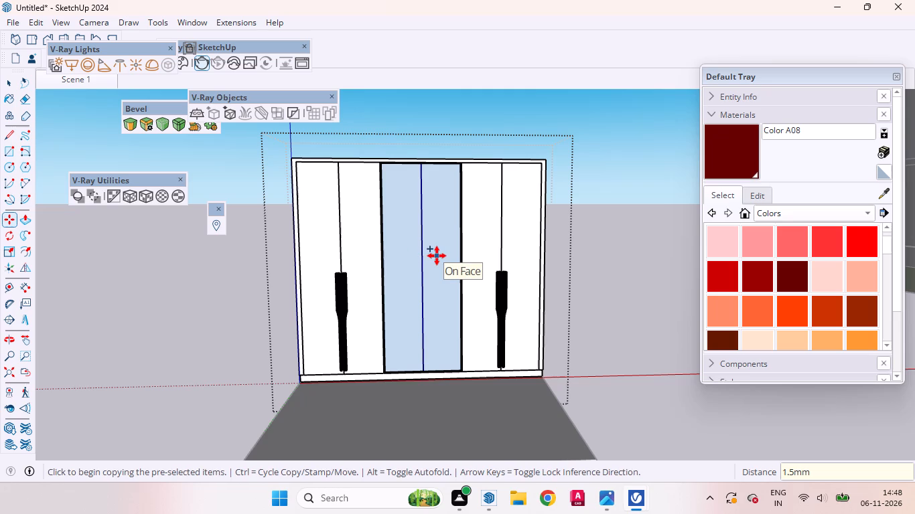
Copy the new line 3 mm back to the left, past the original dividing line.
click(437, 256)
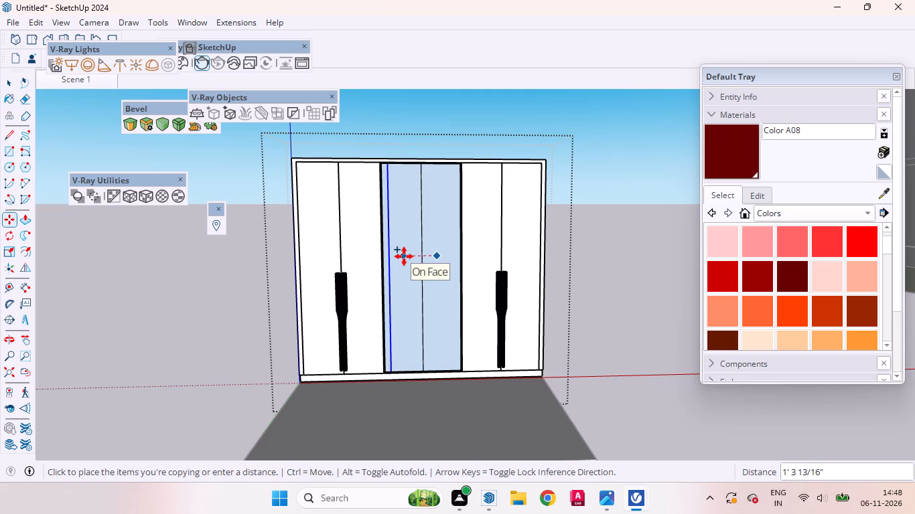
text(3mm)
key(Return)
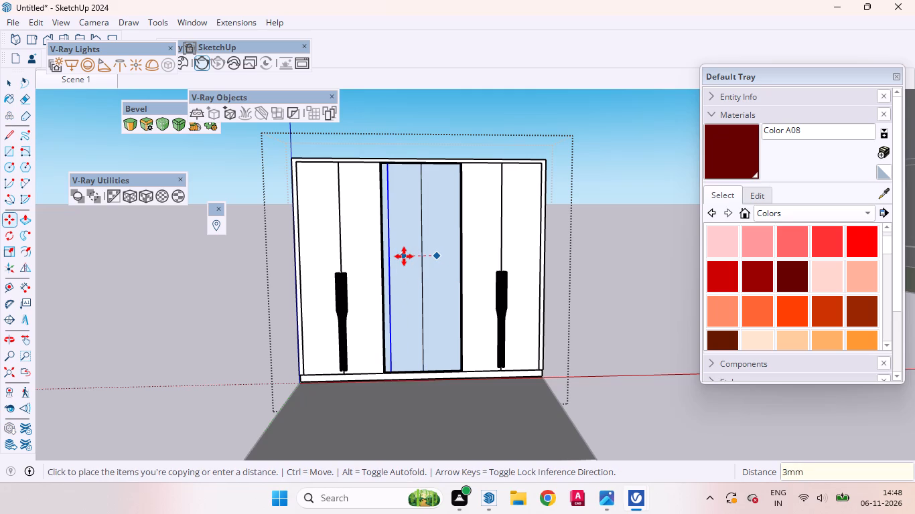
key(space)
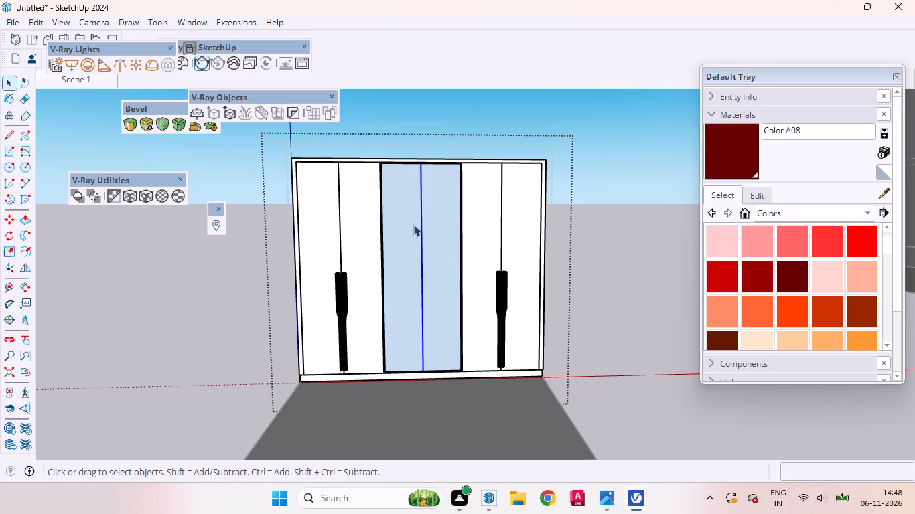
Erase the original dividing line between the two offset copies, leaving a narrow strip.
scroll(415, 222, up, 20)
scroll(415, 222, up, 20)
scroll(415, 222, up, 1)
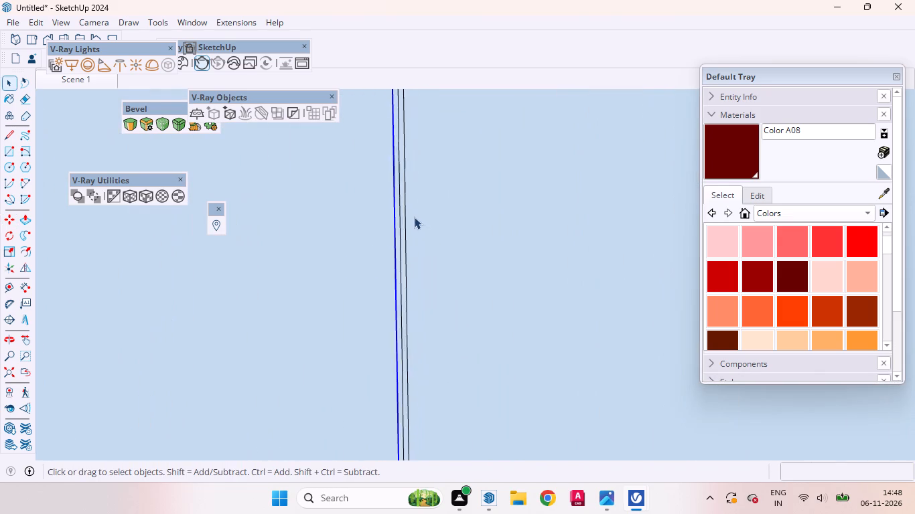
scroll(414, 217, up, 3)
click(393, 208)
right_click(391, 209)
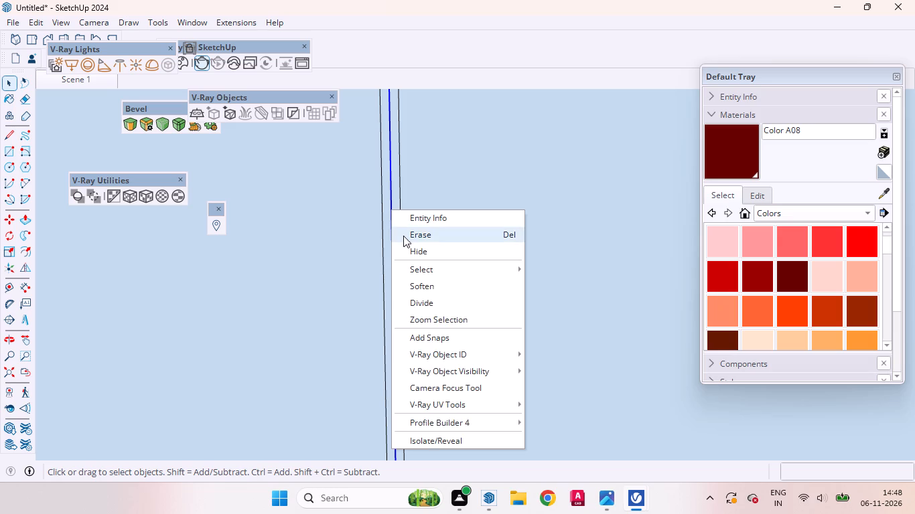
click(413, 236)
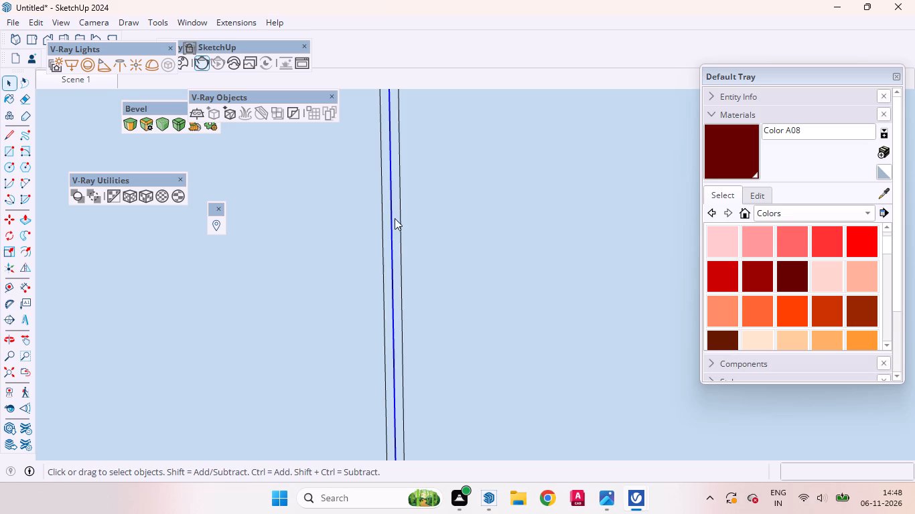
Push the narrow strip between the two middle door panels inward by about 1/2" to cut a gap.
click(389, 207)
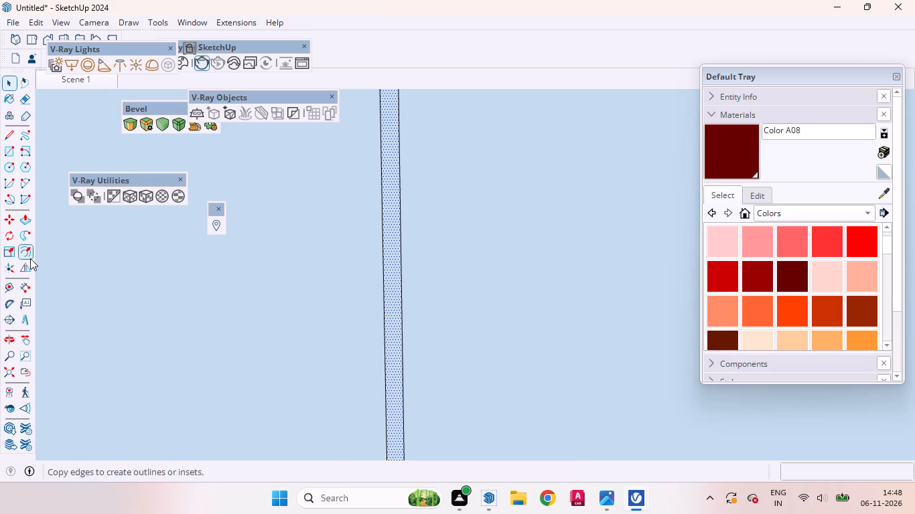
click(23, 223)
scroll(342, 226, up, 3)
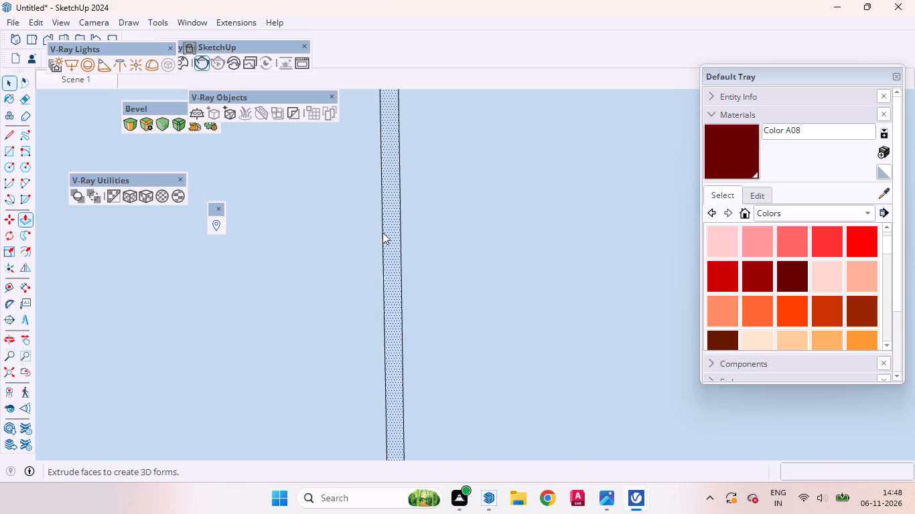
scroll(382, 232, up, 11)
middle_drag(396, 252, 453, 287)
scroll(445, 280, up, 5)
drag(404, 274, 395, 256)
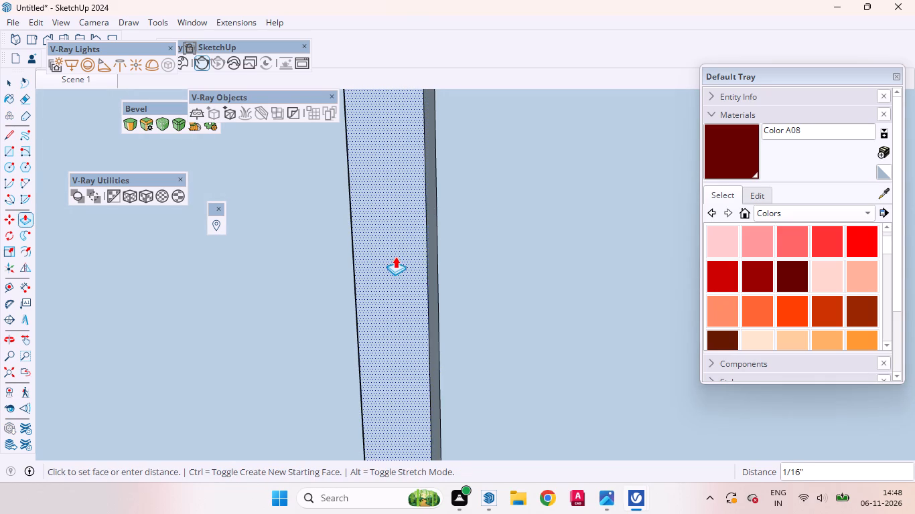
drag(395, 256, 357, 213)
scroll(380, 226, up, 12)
Examine the gap between the middle door panels and the niche behind it from several angles.
middle_drag(394, 269, 164, 333)
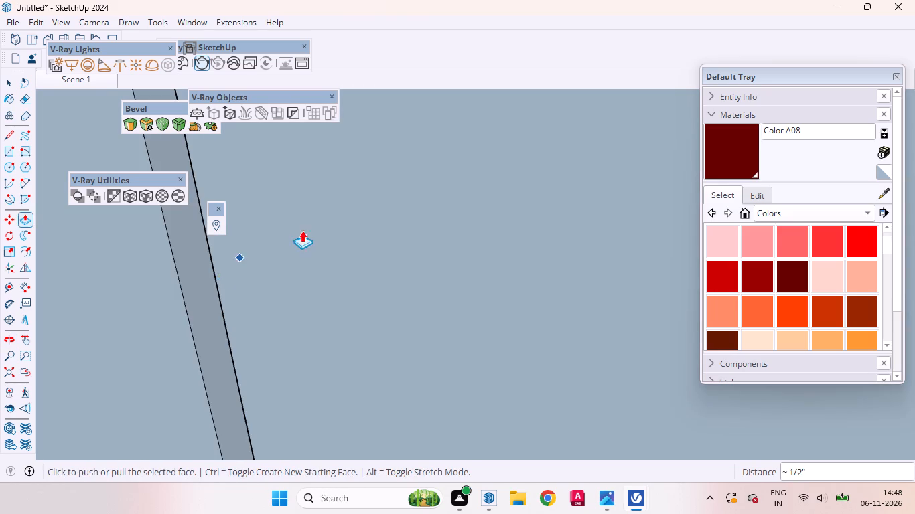
scroll(587, 177, down, 20)
scroll(587, 177, down, 10)
scroll(568, 226, up, 3)
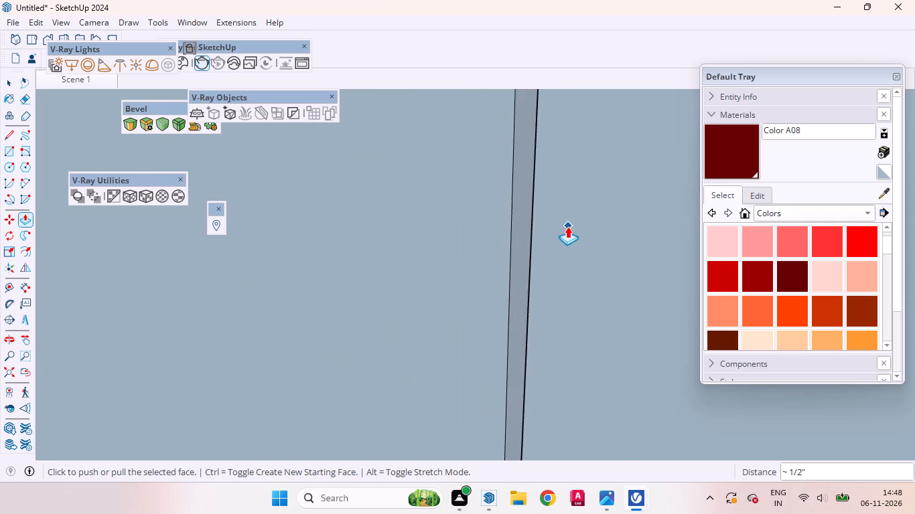
scroll(567, 226, up, 4)
middle_drag(480, 257, 710, 177)
scroll(537, 222, up, 11)
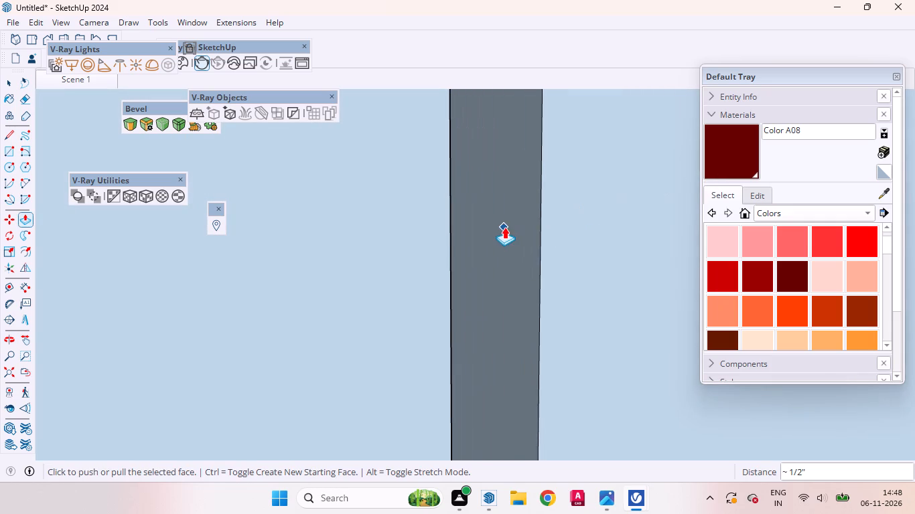
scroll(486, 220, up, 6)
middle_drag(486, 228, 498, 203)
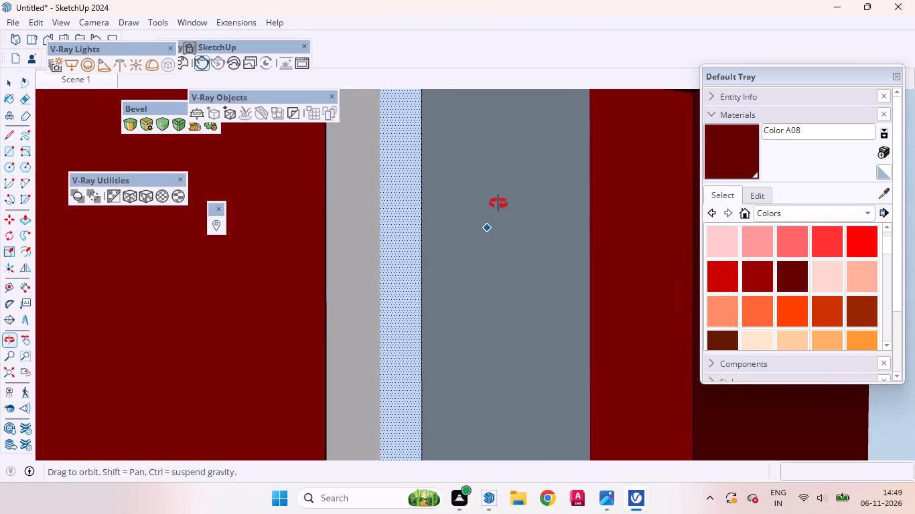
middle_drag(498, 203, 634, 294)
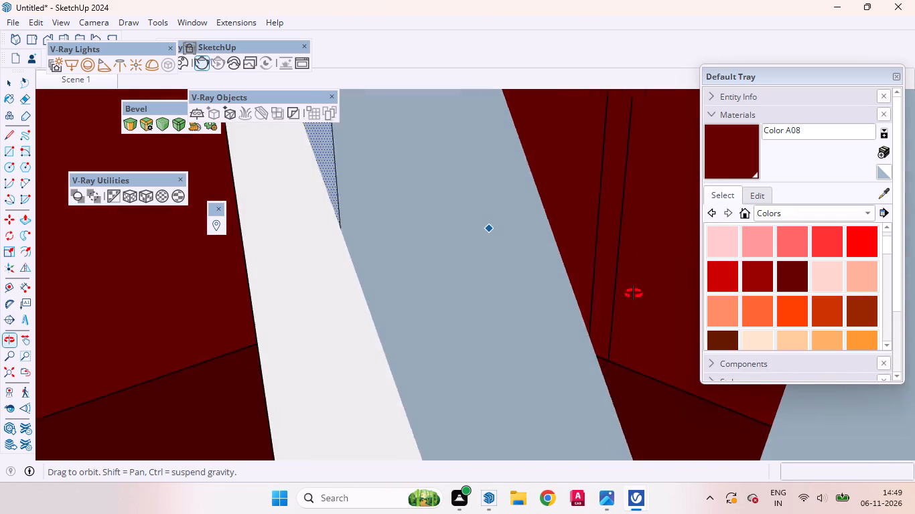
middle_drag(634, 294, 823, 184)
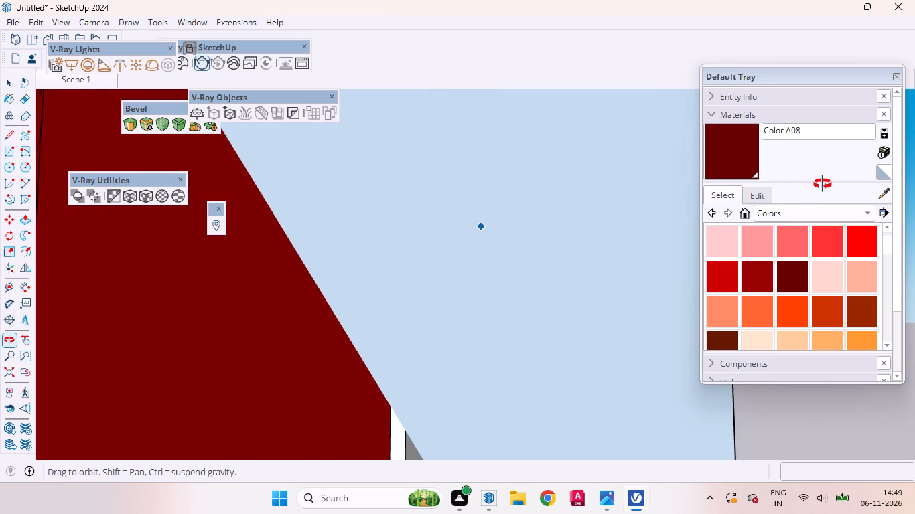
middle_drag(823, 184, 790, 193)
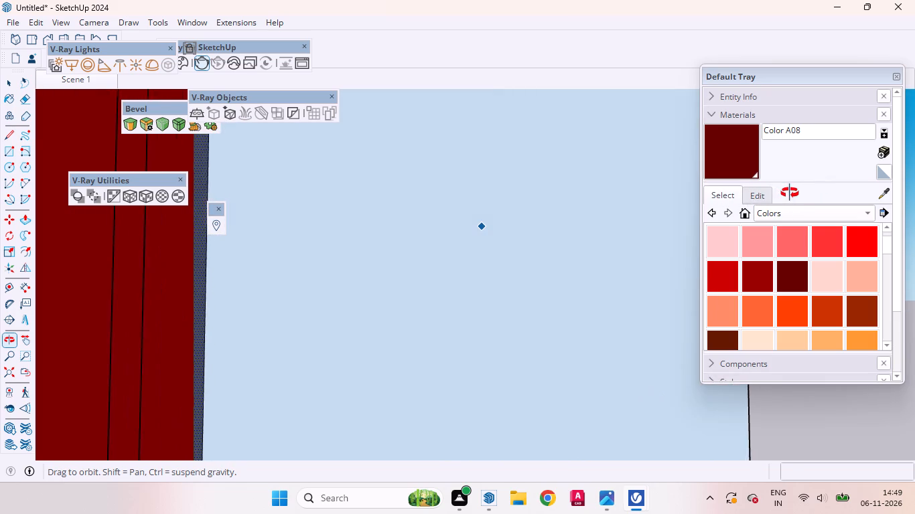
middle_drag(790, 193, 725, 167)
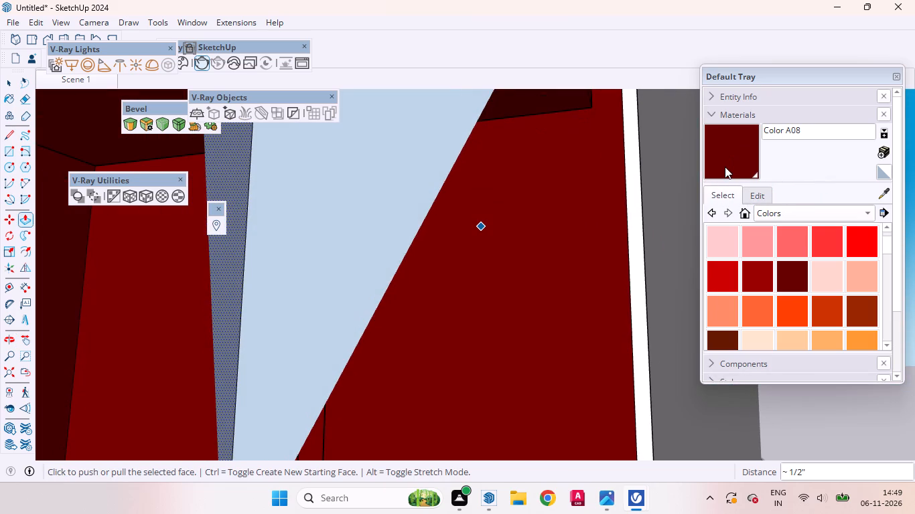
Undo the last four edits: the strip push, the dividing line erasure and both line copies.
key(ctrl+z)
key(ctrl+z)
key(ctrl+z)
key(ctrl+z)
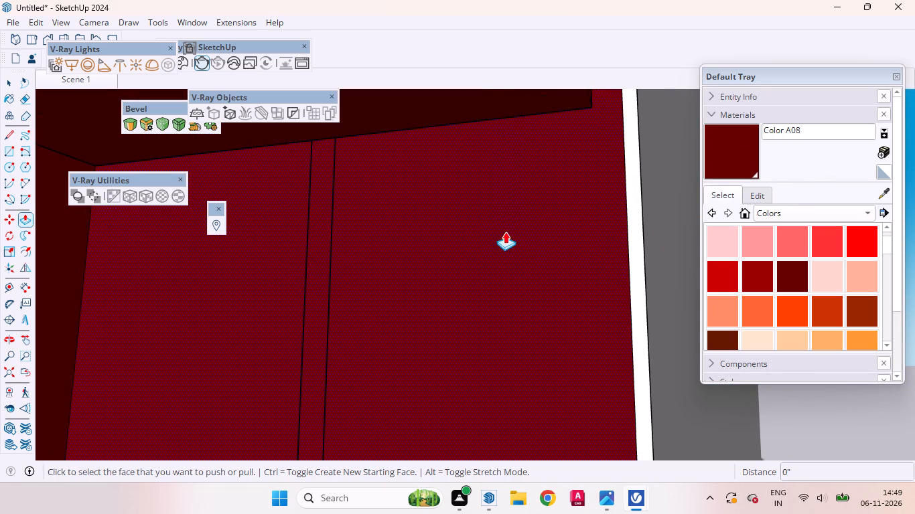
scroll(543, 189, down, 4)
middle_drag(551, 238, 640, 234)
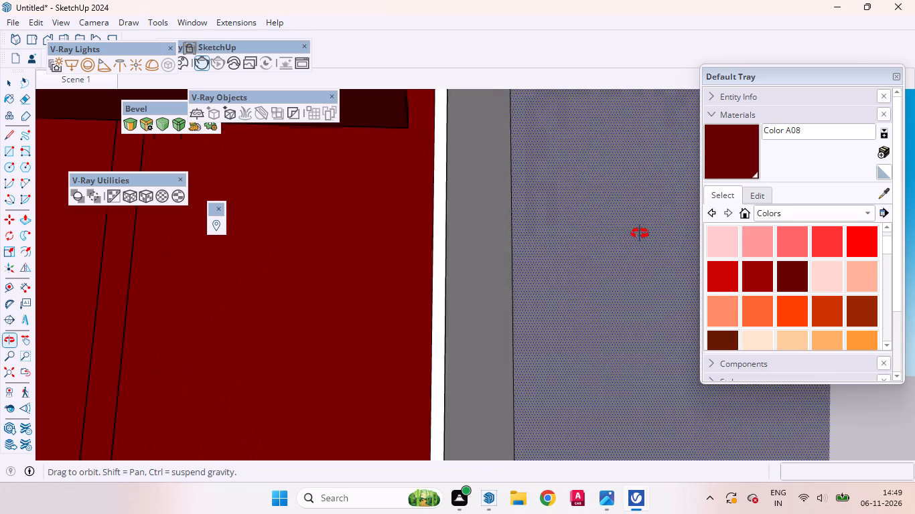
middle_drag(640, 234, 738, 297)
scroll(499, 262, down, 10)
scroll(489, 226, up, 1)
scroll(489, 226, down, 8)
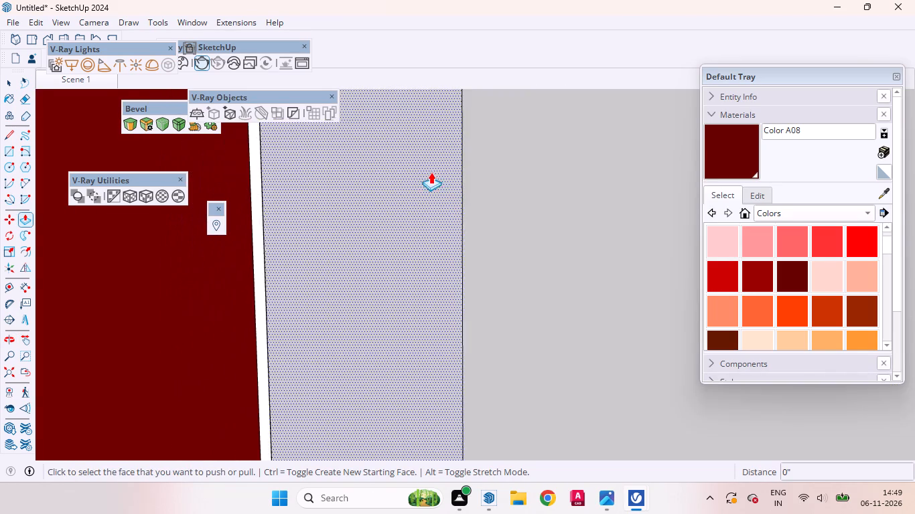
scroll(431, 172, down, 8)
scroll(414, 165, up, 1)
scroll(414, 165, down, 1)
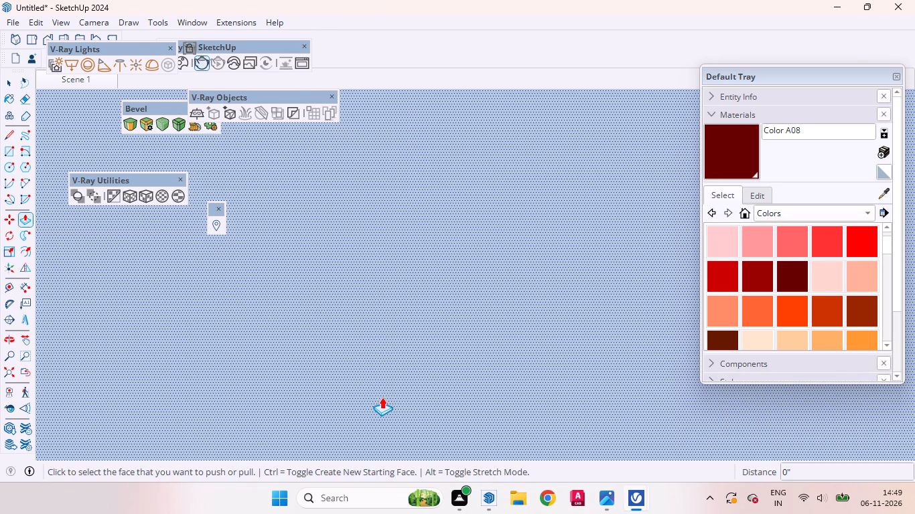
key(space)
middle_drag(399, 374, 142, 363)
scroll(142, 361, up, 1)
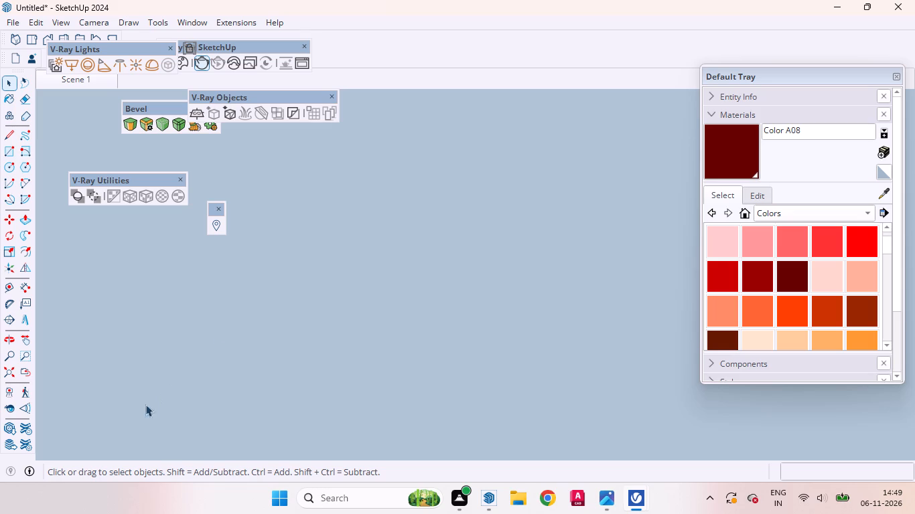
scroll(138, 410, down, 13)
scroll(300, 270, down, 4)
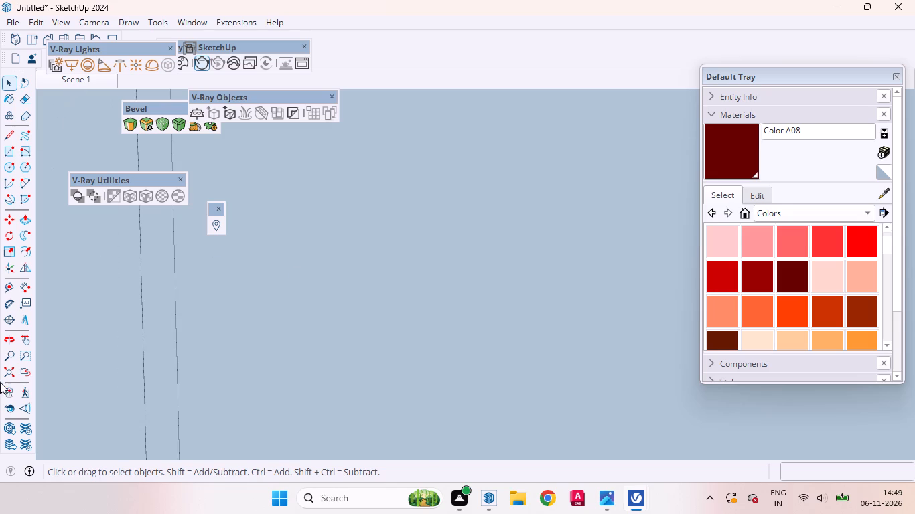
Erase the left of the two middle door faces on the wardrobe front to open that half of the niche.
click(23, 369)
middle_drag(304, 322, 68, 392)
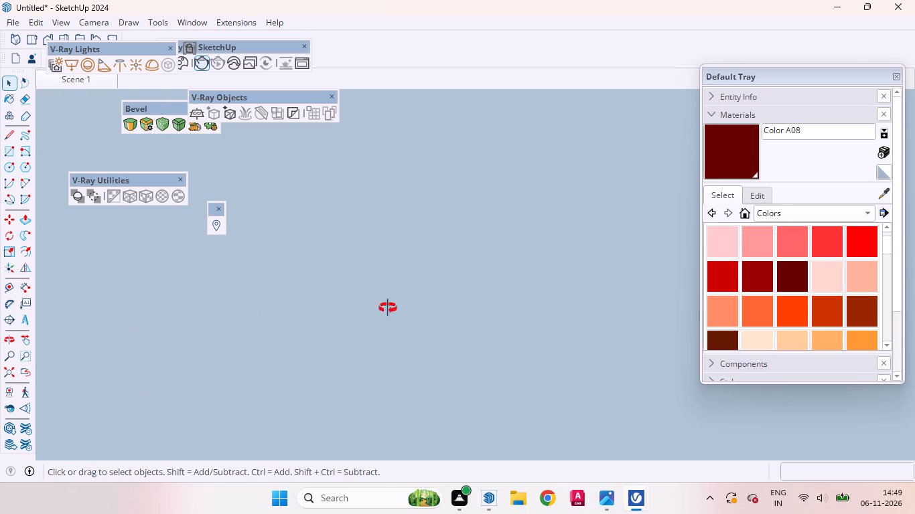
scroll(388, 308, down, 20)
scroll(388, 308, down, 4)
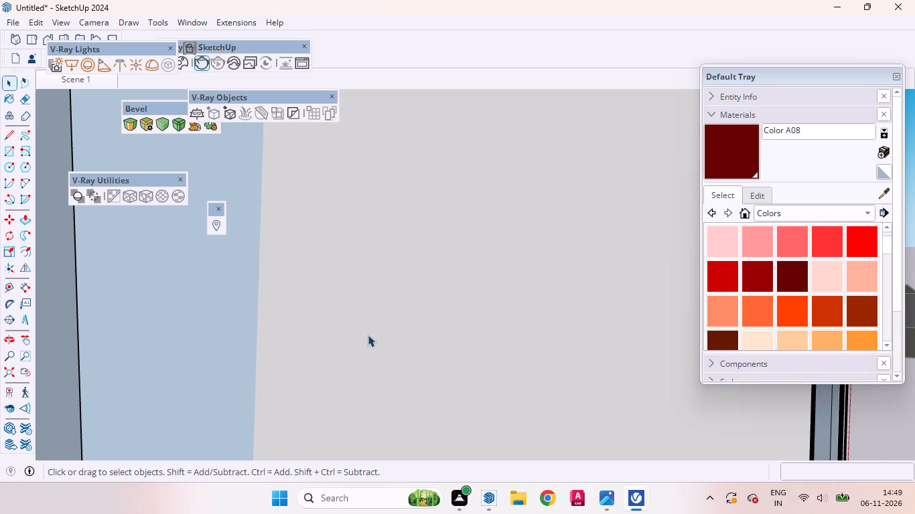
scroll(121, 271, down, 11)
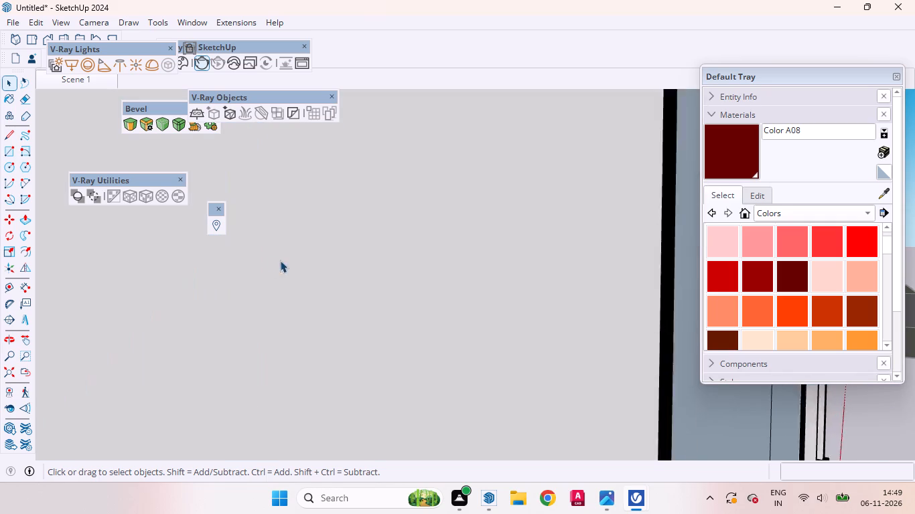
scroll(280, 260, down, 20)
scroll(280, 260, down, 4)
scroll(214, 276, down, 3)
scroll(214, 275, up, 3)
scroll(214, 275, down, 20)
scroll(214, 275, down, 1)
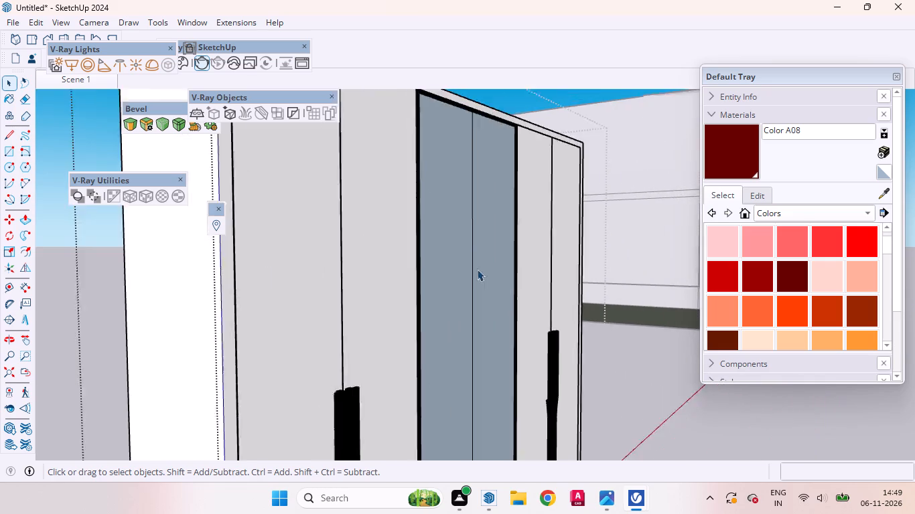
middle_drag(539, 314, 346, 374)
scroll(393, 298, up, 5)
click(382, 296)
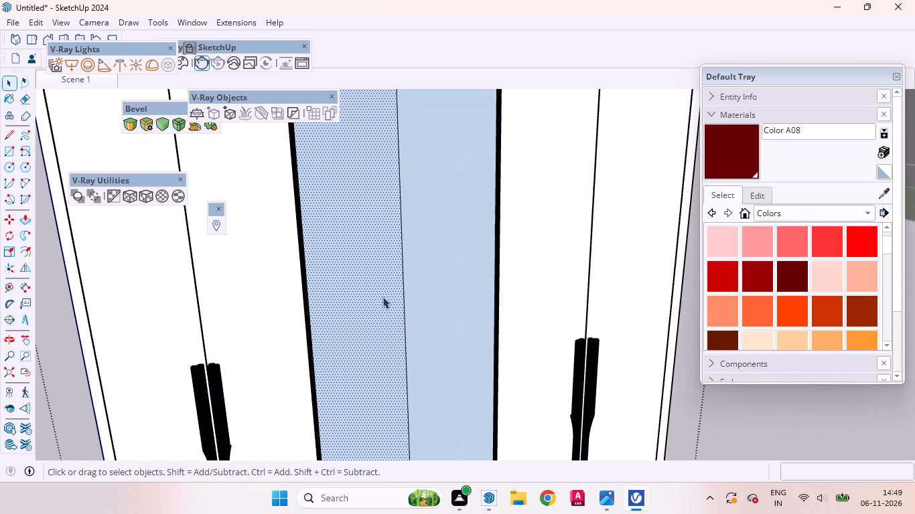
right_click(382, 296)
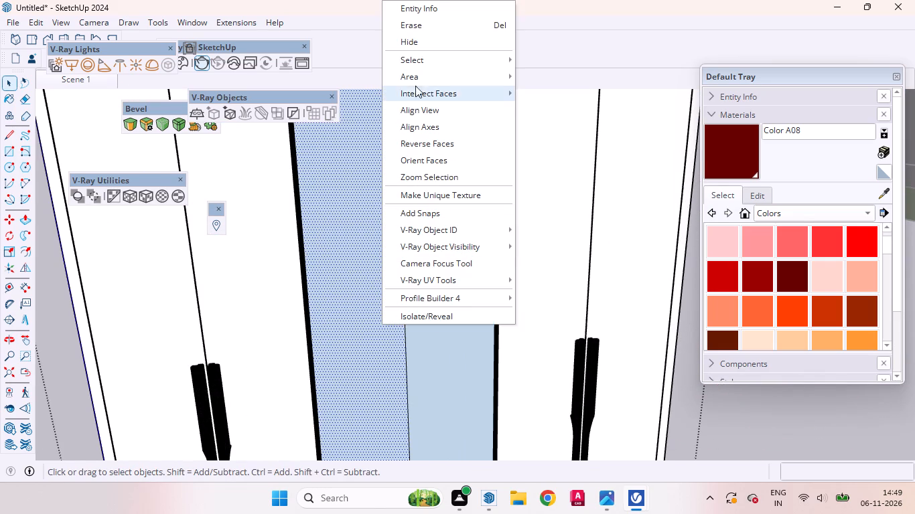
click(412, 25)
click(367, 228)
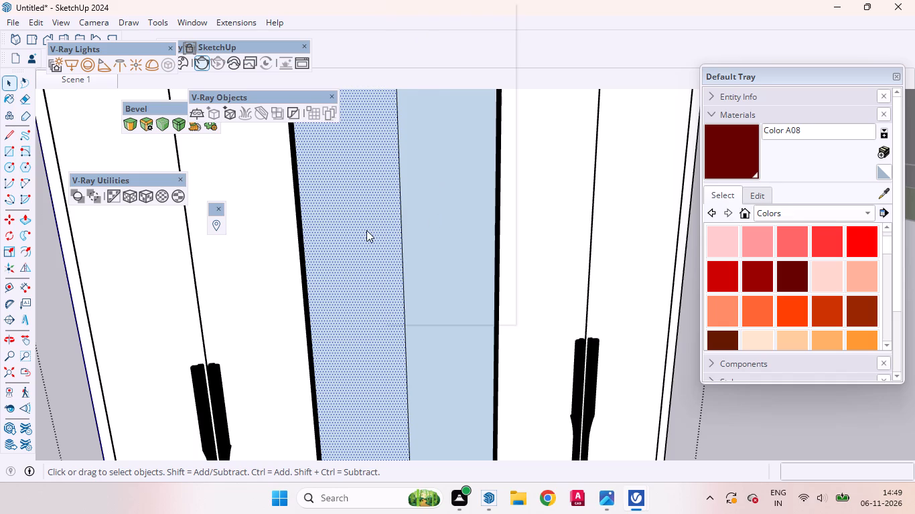
right_click(366, 230)
scroll(341, 300, down, 5)
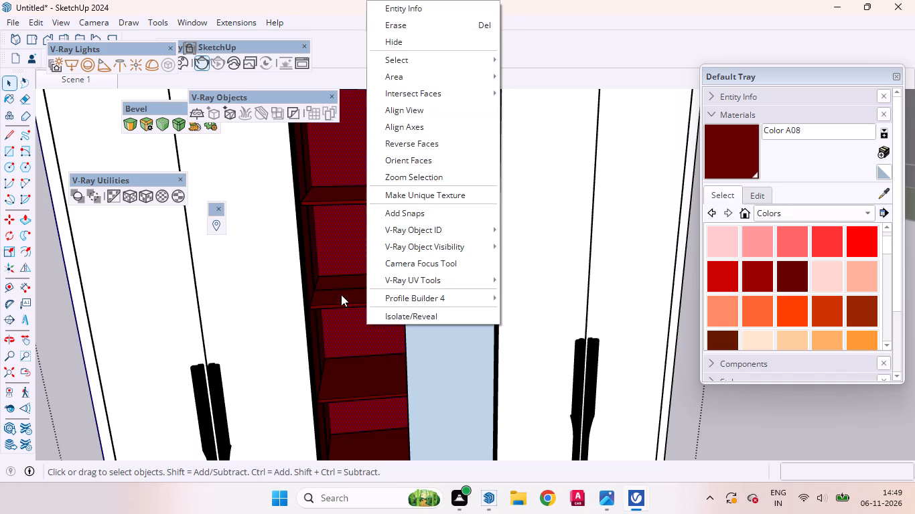
click(64, 331)
Push/Pull the remaining middle door face outward by 12 mm to give the panel thickness.
click(433, 271)
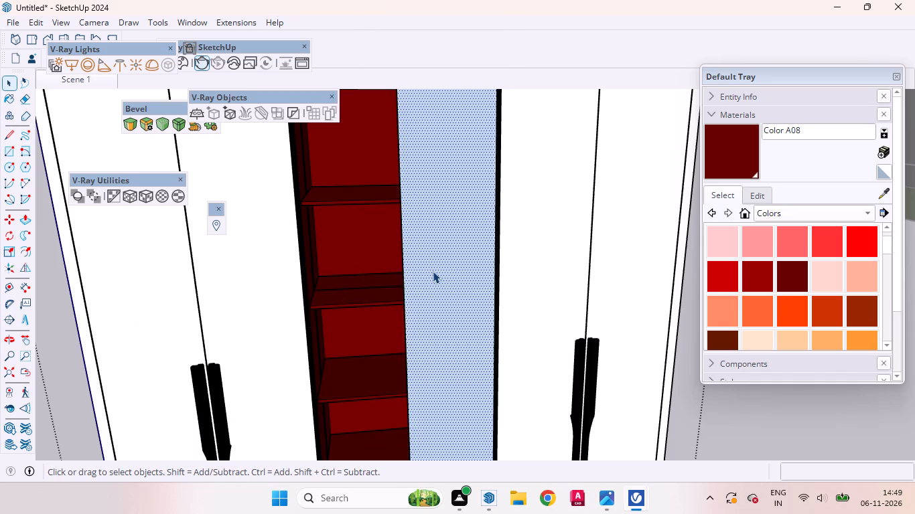
scroll(433, 269, down, 15)
scroll(427, 307, up, 9)
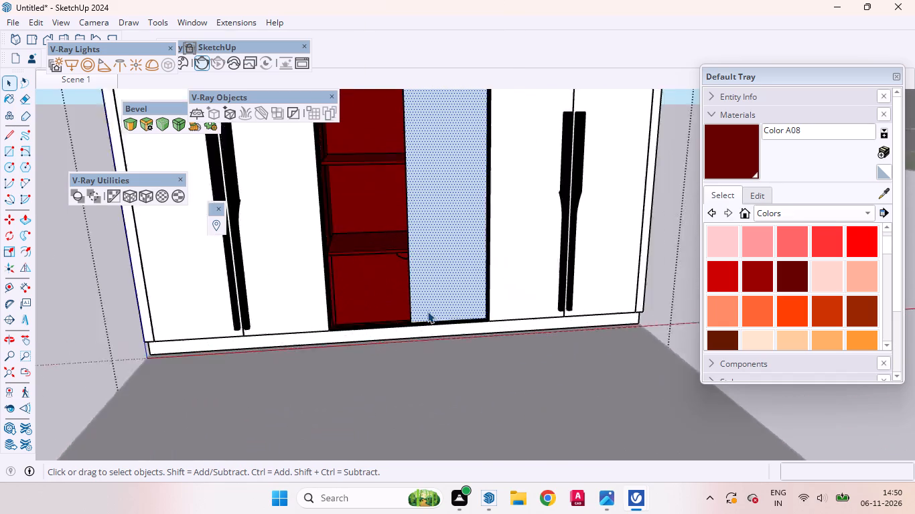
scroll(427, 311, up, 20)
scroll(427, 311, up, 1)
middle_drag(395, 331, 646, 388)
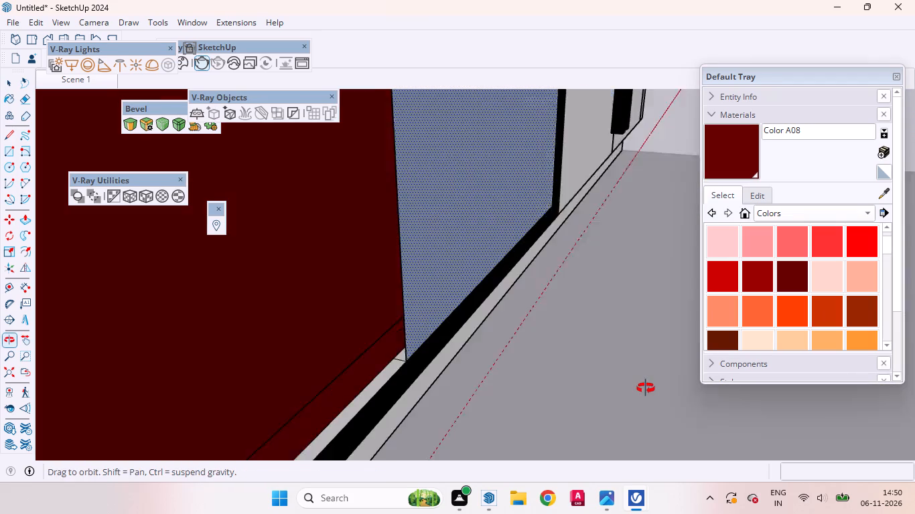
middle_drag(646, 388, 646, 390)
scroll(448, 373, up, 12)
middle_drag(358, 368, 511, 311)
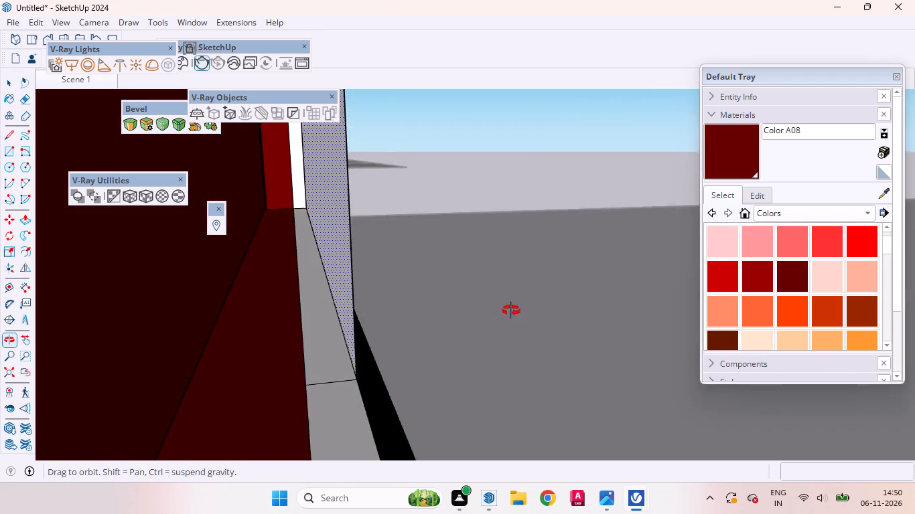
middle_drag(511, 311, 534, 307)
scroll(322, 302, up, 5)
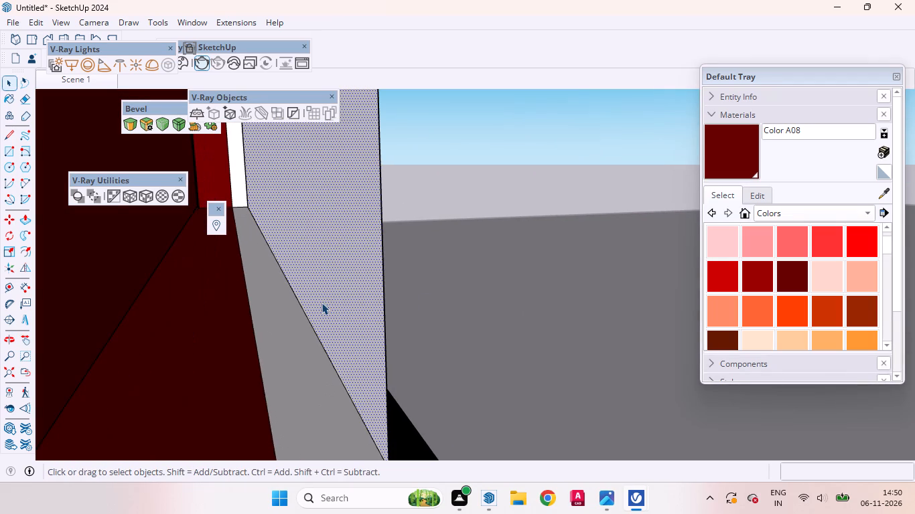
key(p)
drag(329, 295, 340, 294)
text(12)
text(mm)
key(Return)
key(space)
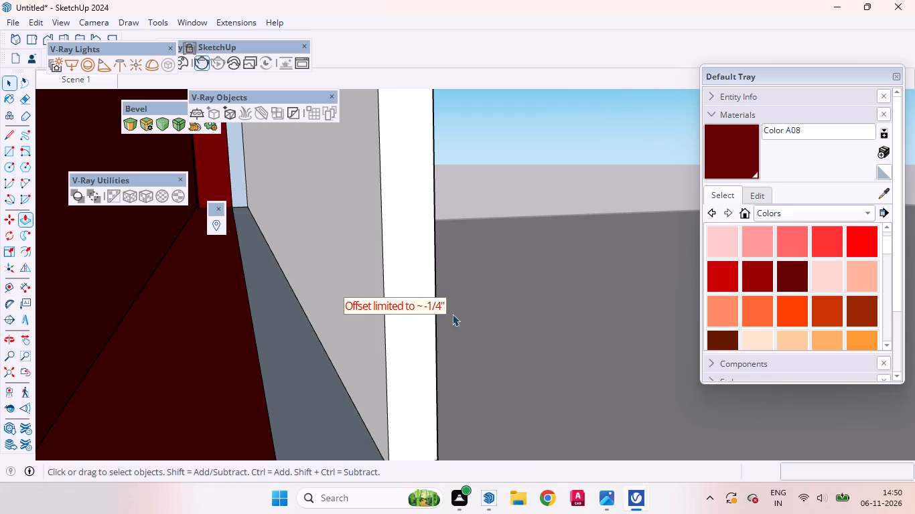
Examine the thickened middle door panel and the open half of the niche from several angles.
scroll(372, 266, down, 9)
middle_drag(392, 350, 303, 421)
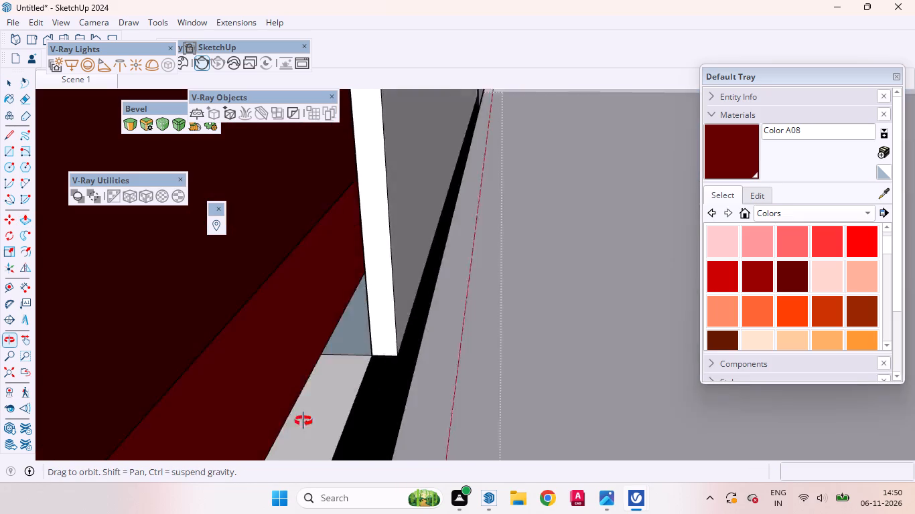
middle_drag(303, 421, 366, 359)
scroll(346, 392, down, 3)
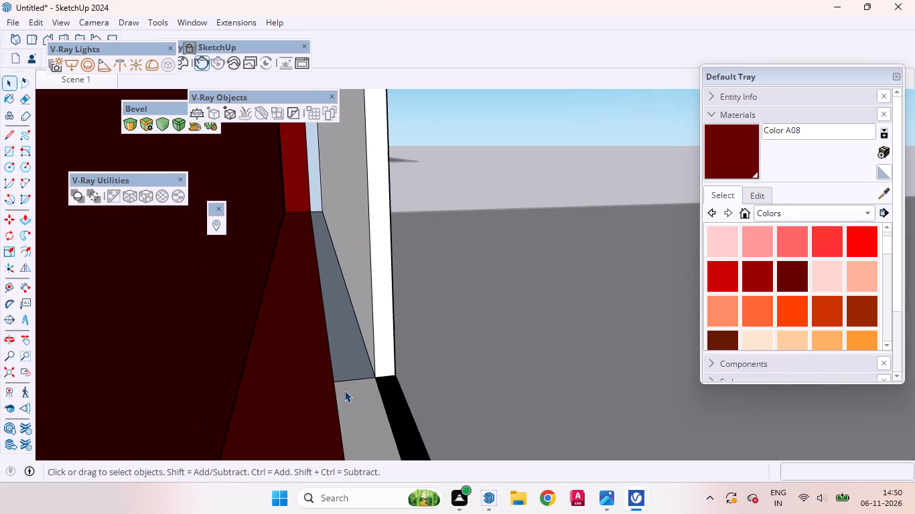
middle_drag(342, 408, 249, 458)
scroll(346, 334, down, 10)
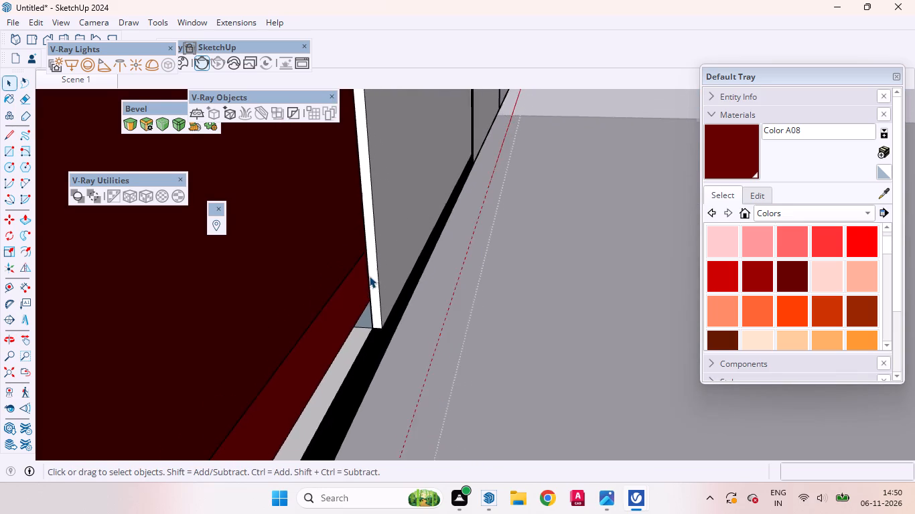
scroll(369, 276, down, 10)
scroll(370, 276, up, 1)
scroll(370, 276, down, 3)
middle_drag(368, 369, 281, 482)
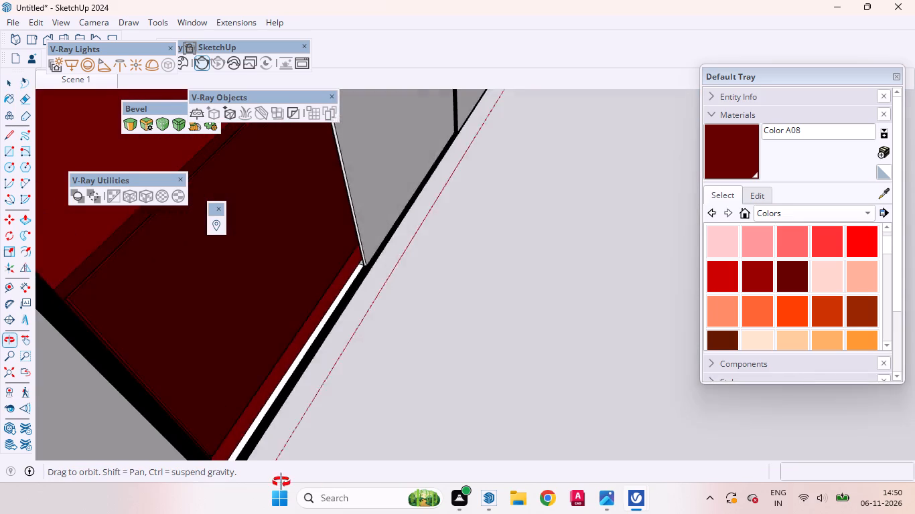
middle_drag(281, 482, 98, 480)
scroll(130, 298, up, 4)
scroll(190, 351, down, 9)
scroll(236, 378, up, 2)
scroll(240, 381, down, 1)
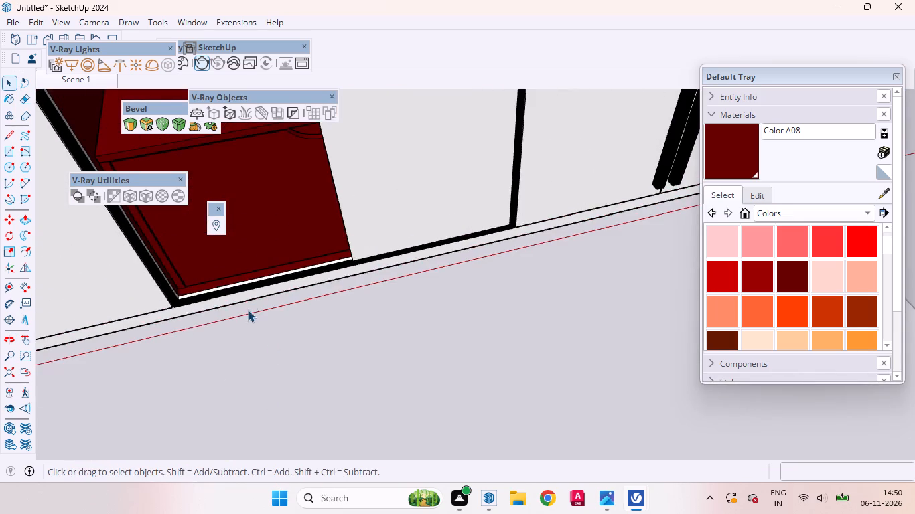
middle_drag(246, 321, 244, 353)
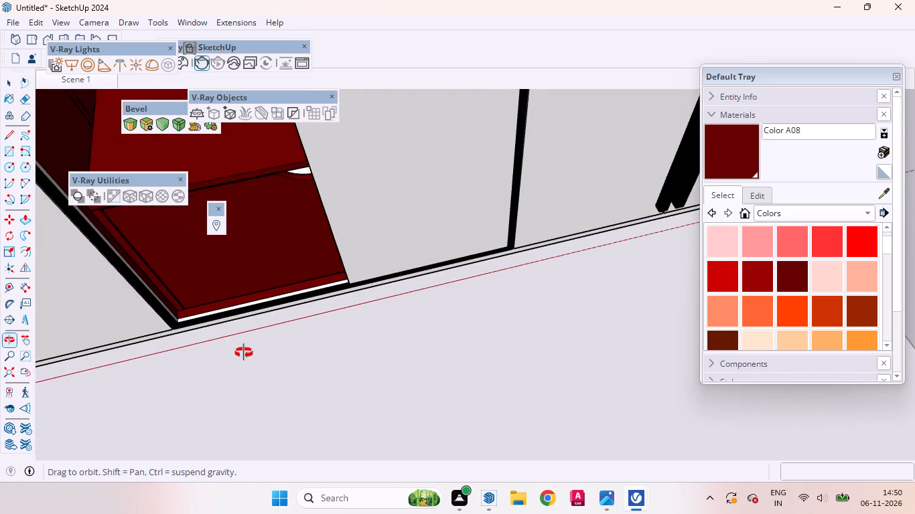
middle_drag(244, 353, 246, 351)
scroll(385, 345, down, 9)
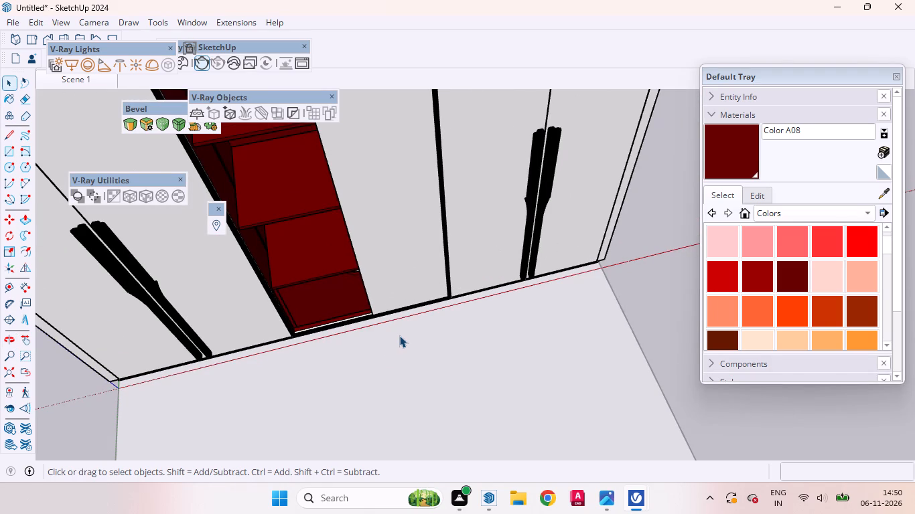
scroll(398, 282, down, 5)
middle_drag(370, 262, 500, 179)
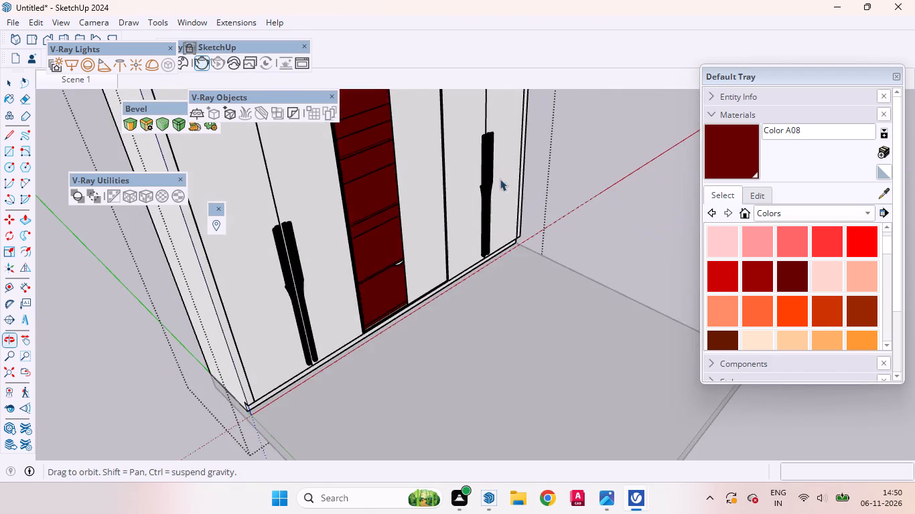
Paint the white strip along the niche's bottom front edge with the dark red Color A08.
scroll(415, 275, up, 20)
scroll(415, 275, up, 3)
scroll(399, 349, down, 1)
scroll(399, 349, up, 8)
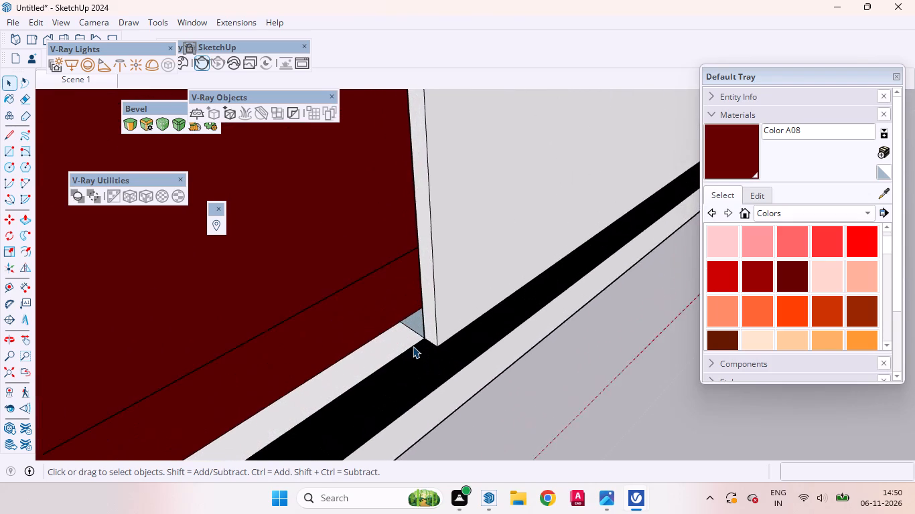
scroll(413, 346, up, 4)
middle_drag(402, 362, 544, 433)
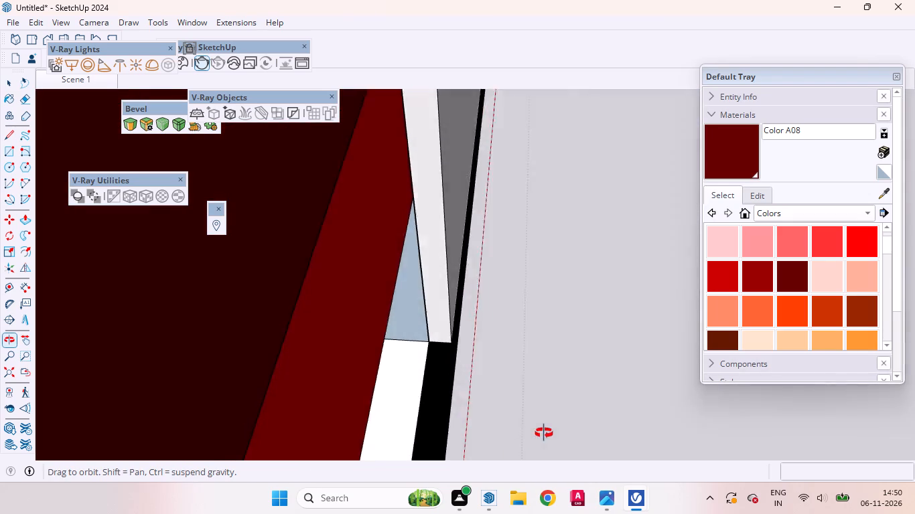
middle_drag(544, 433, 230, 428)
click(735, 151)
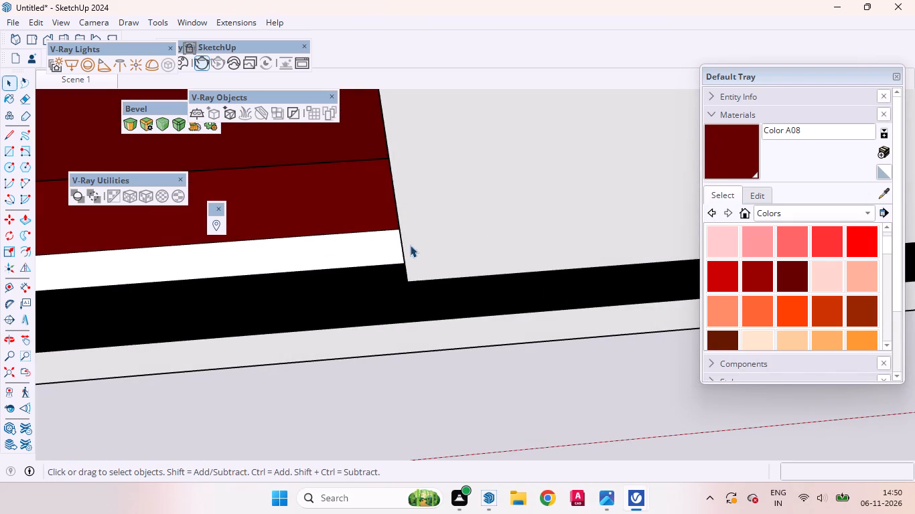
scroll(299, 256, up, 9)
click(293, 256)
Paint the unpainted strip along the niche's left inner side with the dark red Color A08.
scroll(336, 262, down, 4)
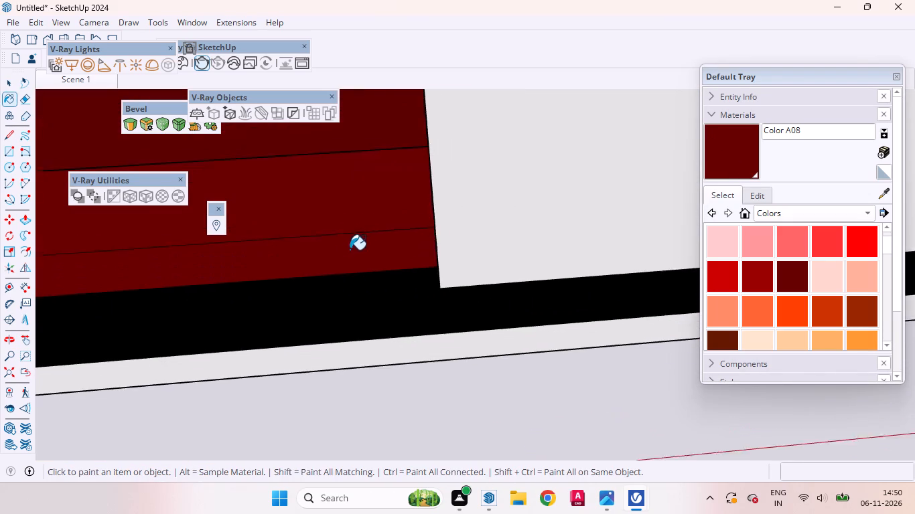
scroll(350, 250, down, 18)
scroll(409, 297, up, 1)
scroll(411, 299, down, 13)
scroll(298, 286, up, 6)
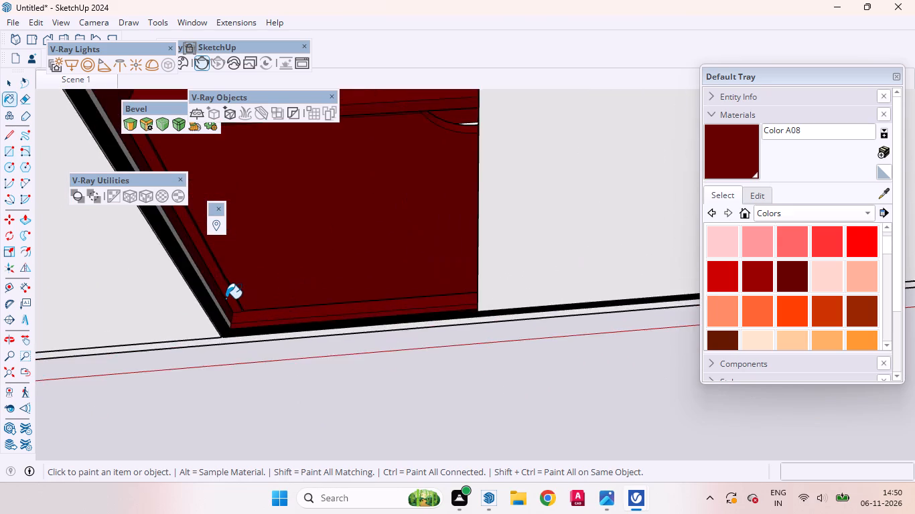
scroll(226, 298, up, 7)
scroll(218, 306, down, 1)
scroll(218, 306, up, 9)
click(208, 305)
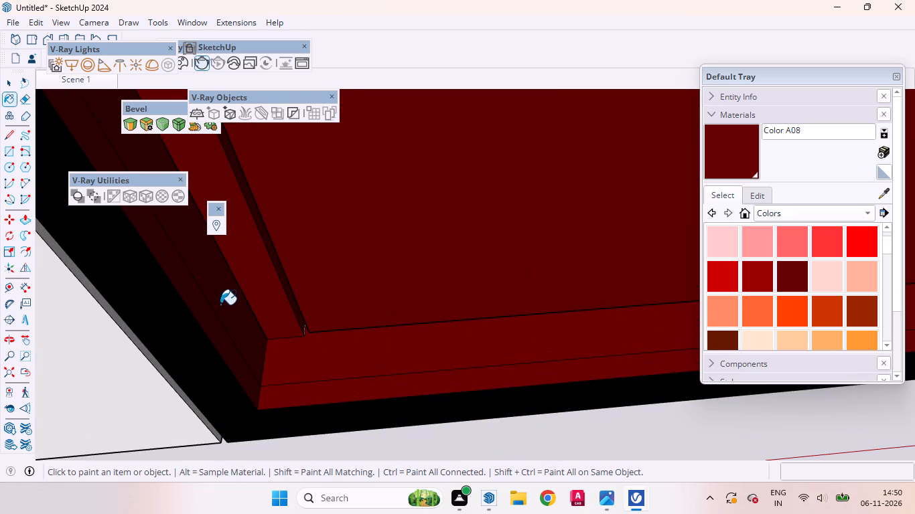
middle_drag(284, 339, 67, 292)
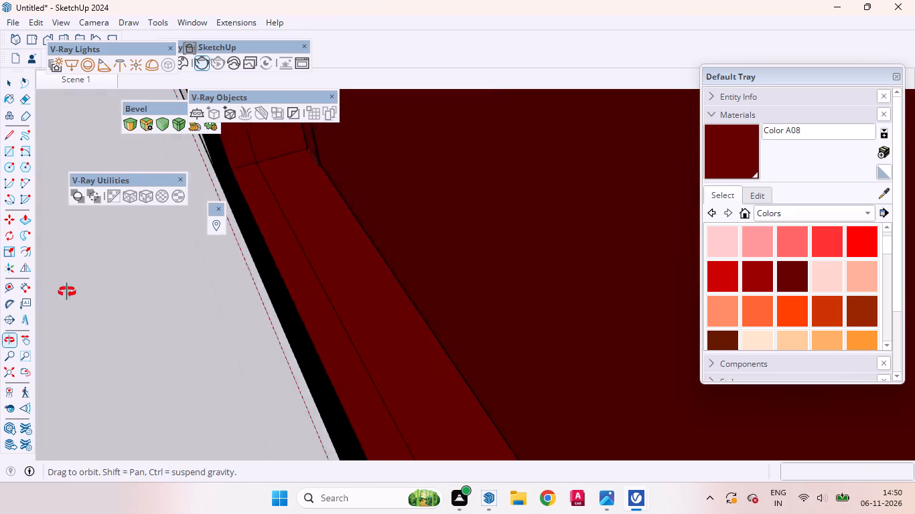
Push/Pull the narrow vertical side face of the middle door panel, beside the niche's open half, inward by 1.5 mm.
middle_drag(67, 292, 520, 296)
scroll(498, 307, down, 5)
scroll(595, 193, up, 9)
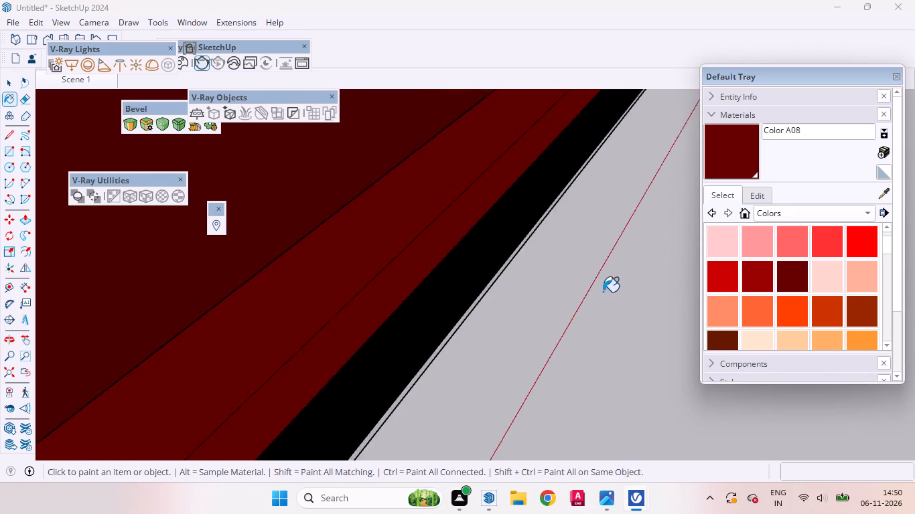
scroll(602, 309, down, 20)
scroll(602, 309, down, 5)
key(space)
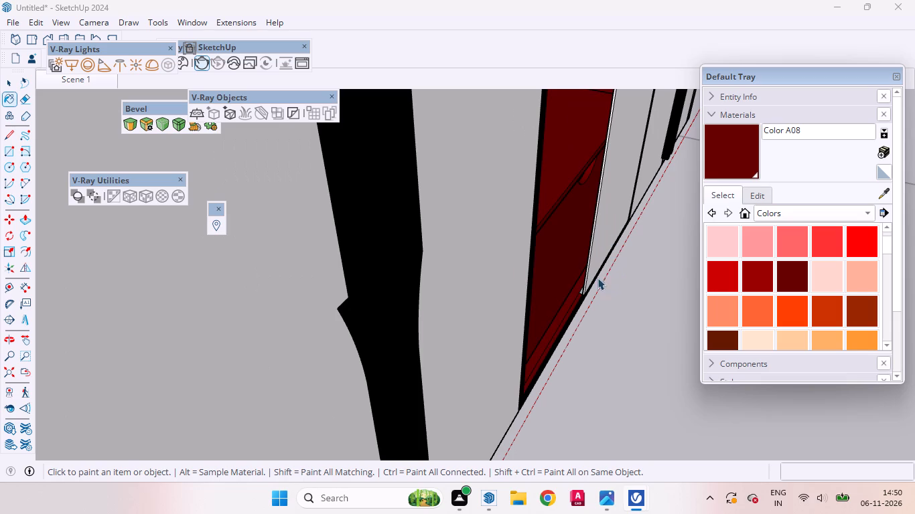
key(space)
scroll(565, 327, down, 12)
scroll(612, 248, down, 4)
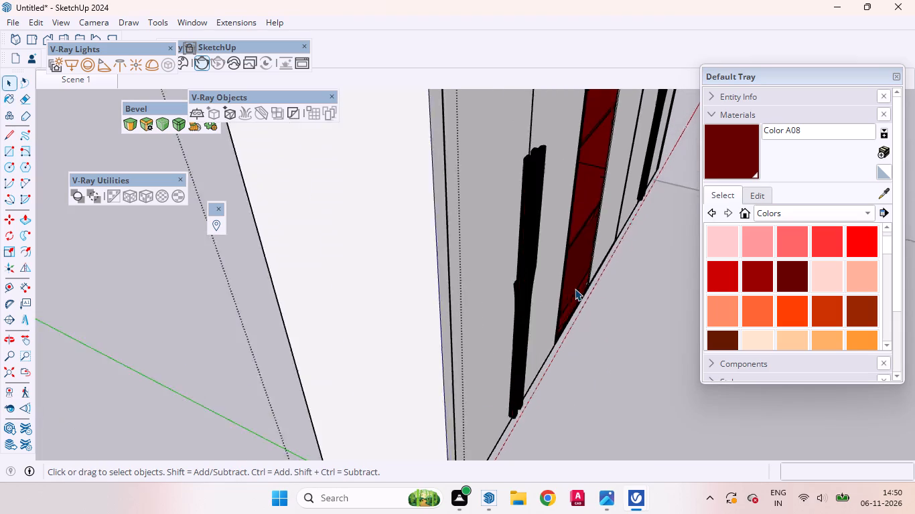
scroll(575, 288, down, 6)
scroll(618, 165, up, 20)
scroll(618, 165, up, 10)
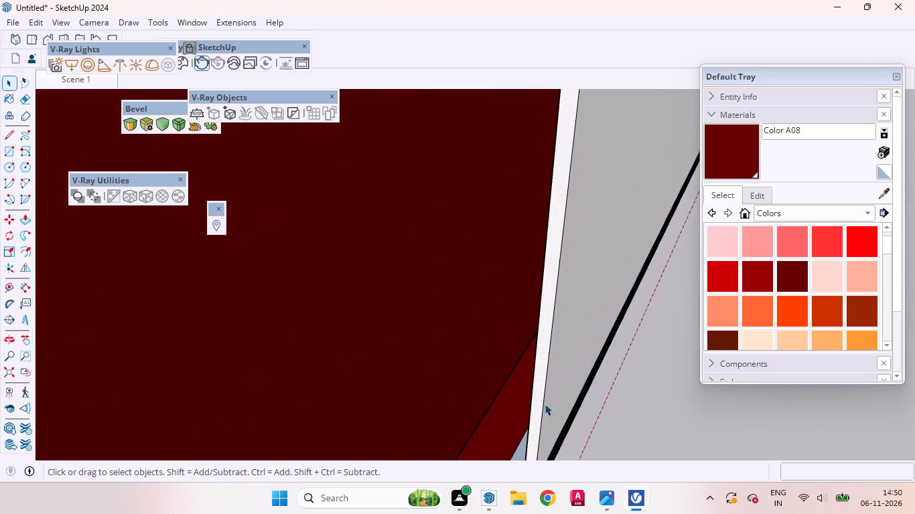
scroll(545, 404, up, 6)
click(540, 375)
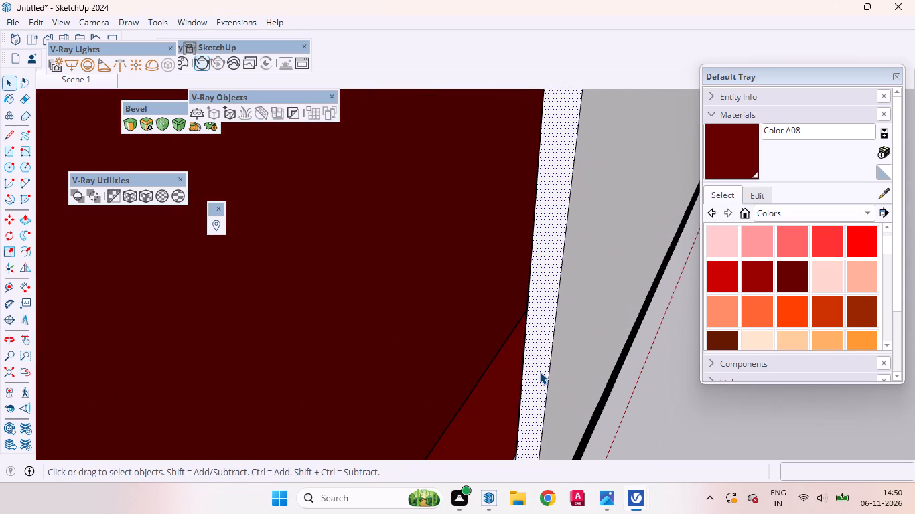
key(p)
drag(540, 372, 544, 358)
text(1.)
key(5)
text(mm)
key(Return)
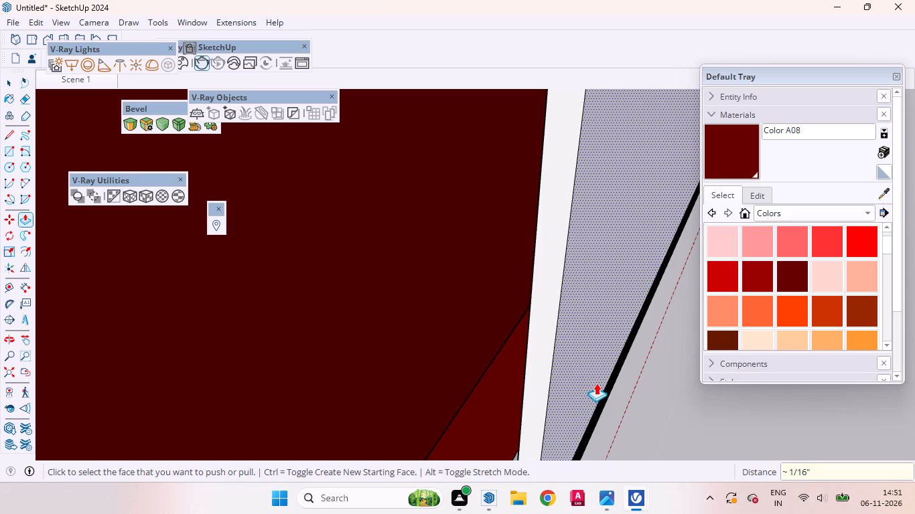
key(space)
Paint the unpainted strip at the niche's bottom front edge, behind the middle door panel, with the dark red Color A08.
scroll(472, 309, down, 16)
scroll(470, 241, down, 9)
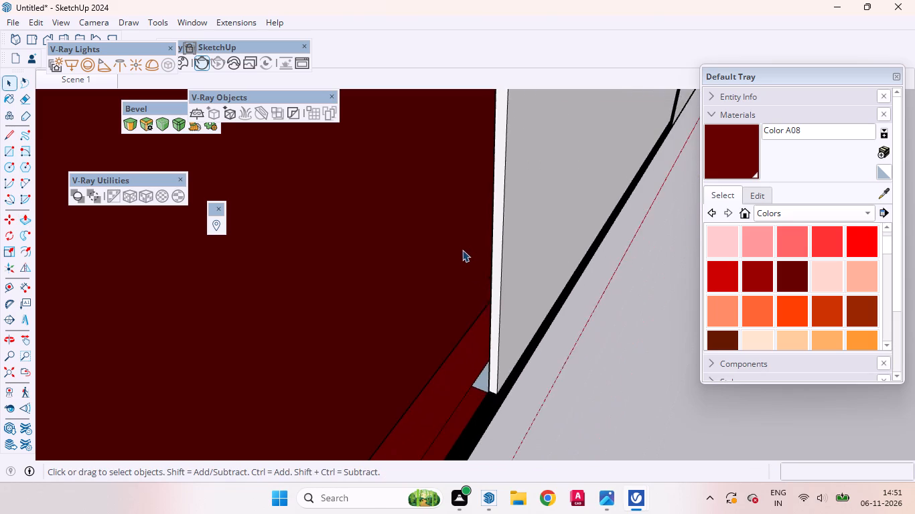
scroll(462, 250, down, 6)
middle_drag(495, 315, 559, 329)
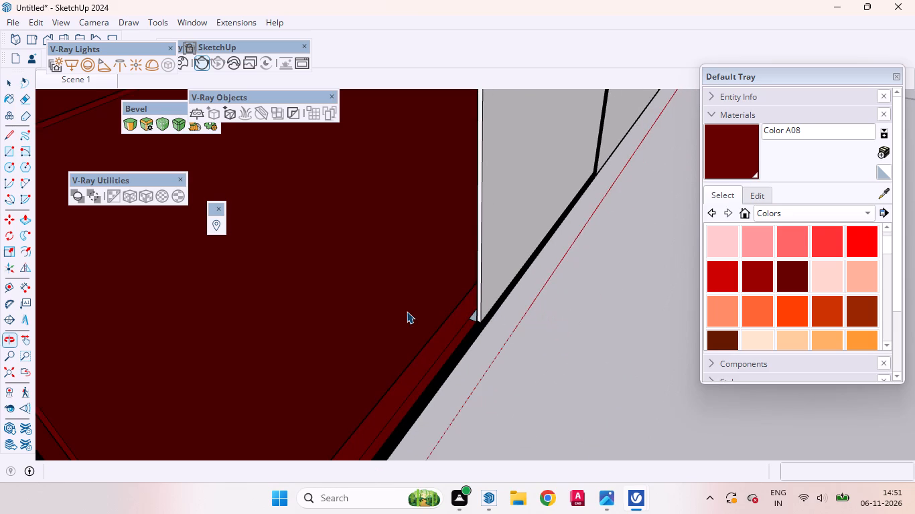
scroll(405, 312, up, 20)
scroll(405, 312, up, 2)
middle_drag(553, 336, 668, 337)
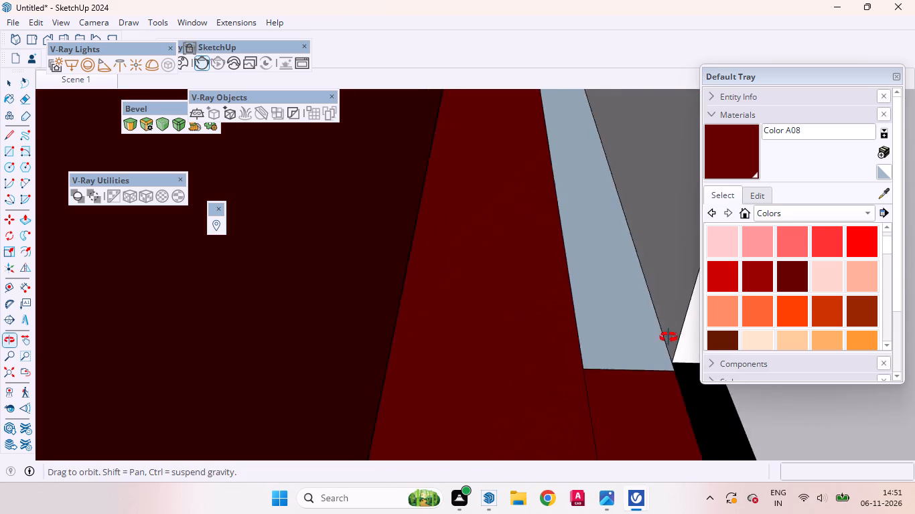
middle_drag(668, 337, 683, 340)
click(632, 322)
double_click(605, 288)
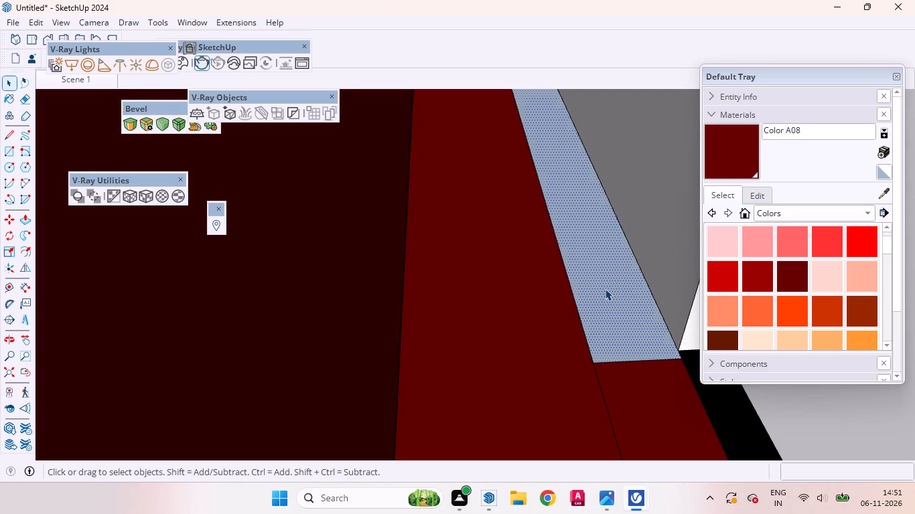
click(614, 282)
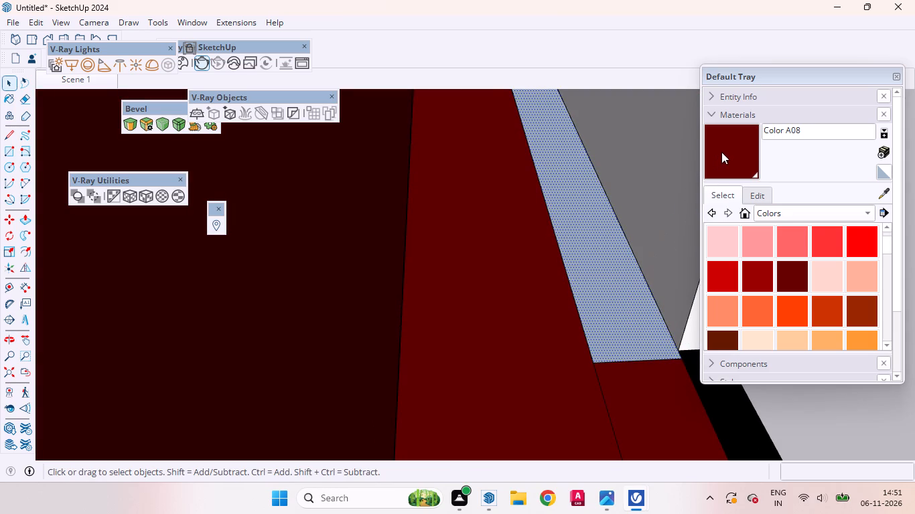
click(721, 152)
click(612, 304)
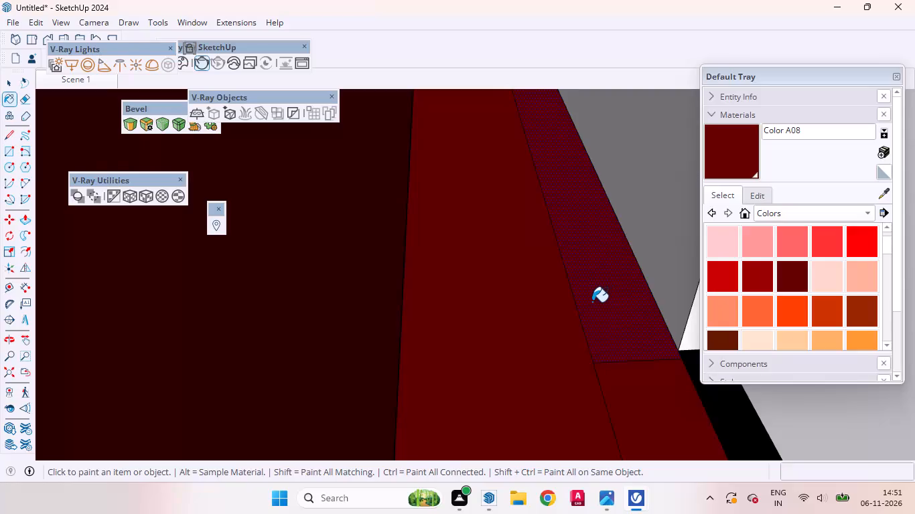
key(space)
Select the middle door panel's front, back and edge faces together and make them a group.
scroll(555, 306, down, 11)
middle_drag(520, 323, 458, 307)
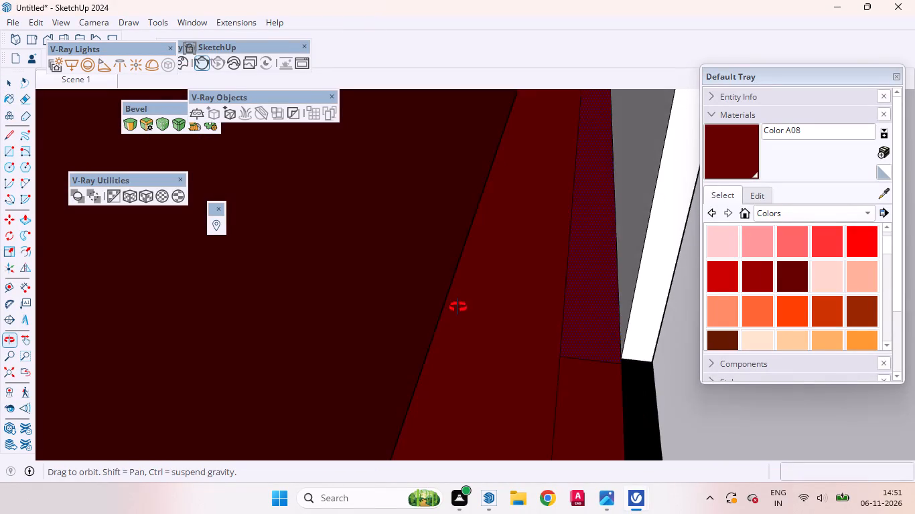
middle_drag(458, 307, 464, 305)
scroll(650, 253, up, 4)
triple_click(649, 254)
click(649, 254)
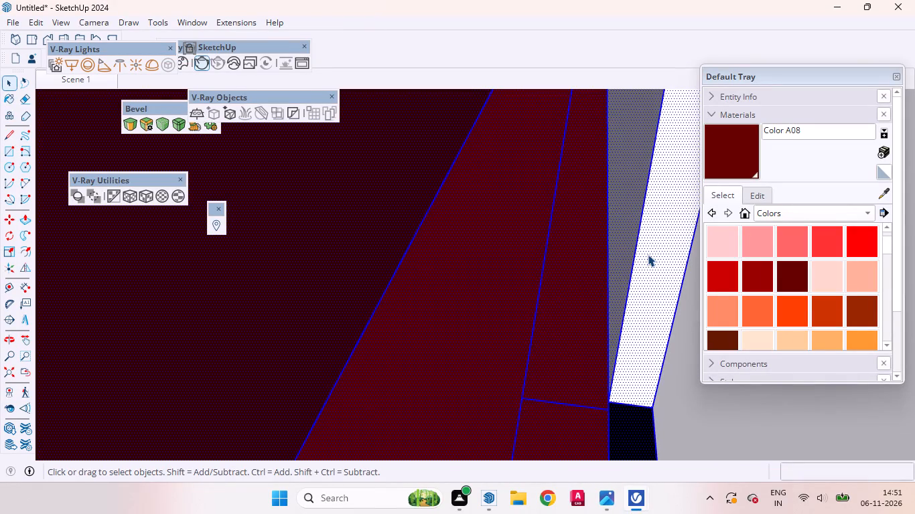
double_click(645, 262)
middle_drag(634, 270, 457, 257)
scroll(452, 245, down, 2)
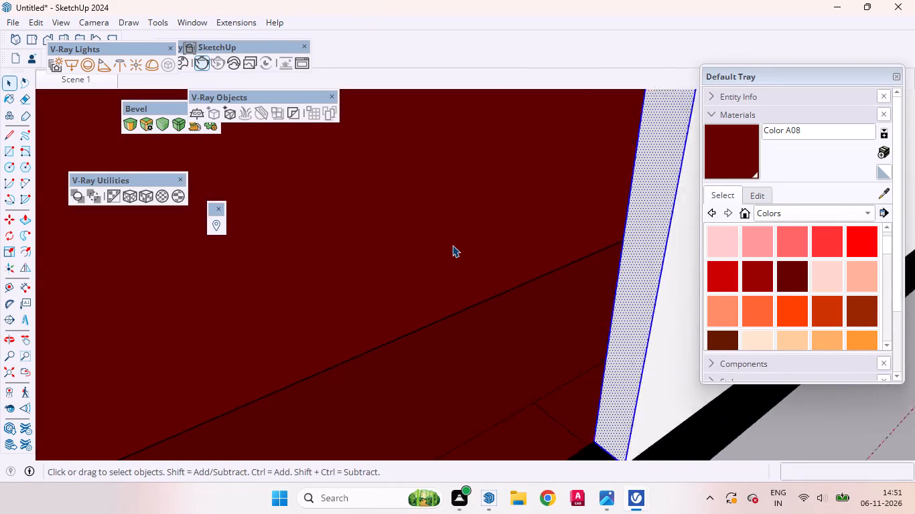
scroll(452, 245, down, 13)
ctrl+double_click(553, 227)
ctrl+scroll(529, 281, down, 3)
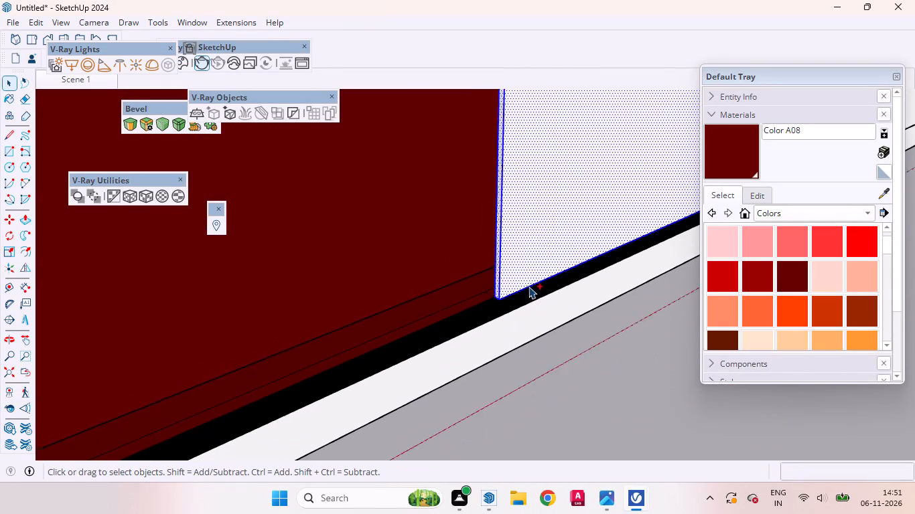
ctrl+scroll(529, 286, down, 13)
ctrl+scroll(496, 248, up, 16)
ctrl+middle_drag(495, 282, 509, 287)
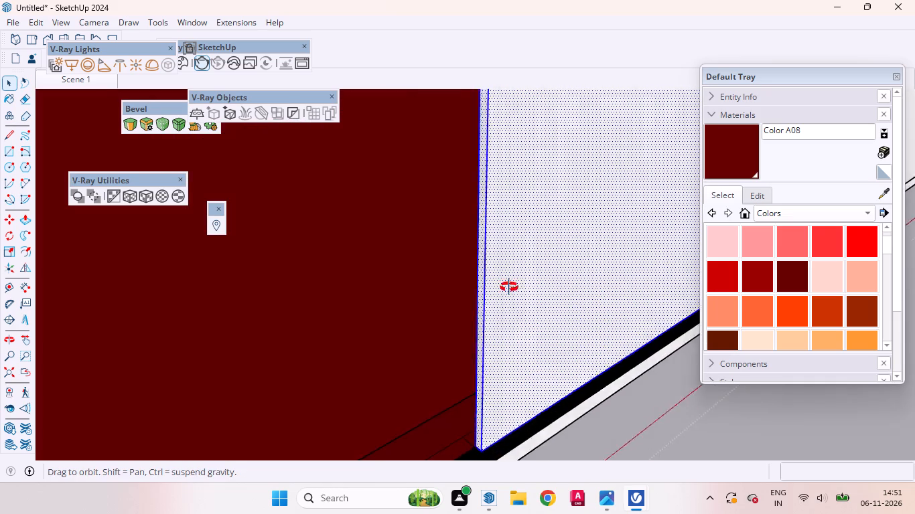
ctrl+middle_drag(509, 287, 827, 350)
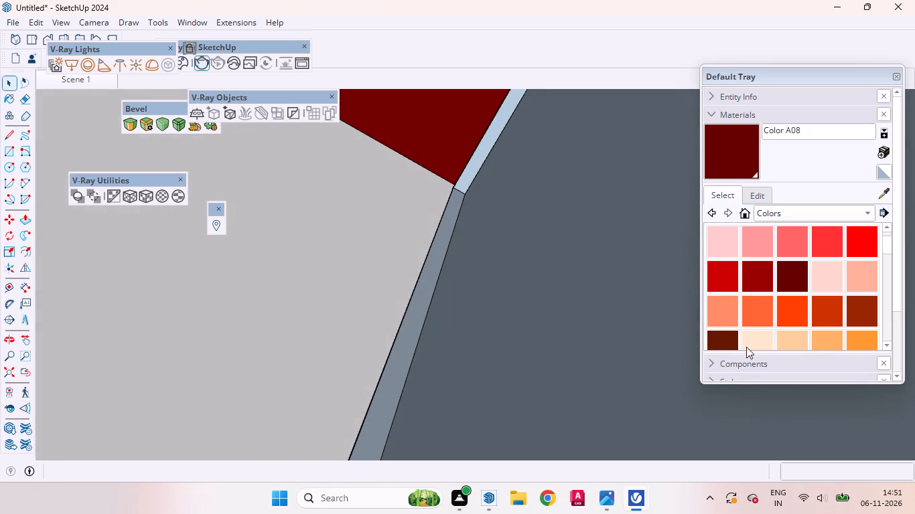
ctrl+click(24, 374)
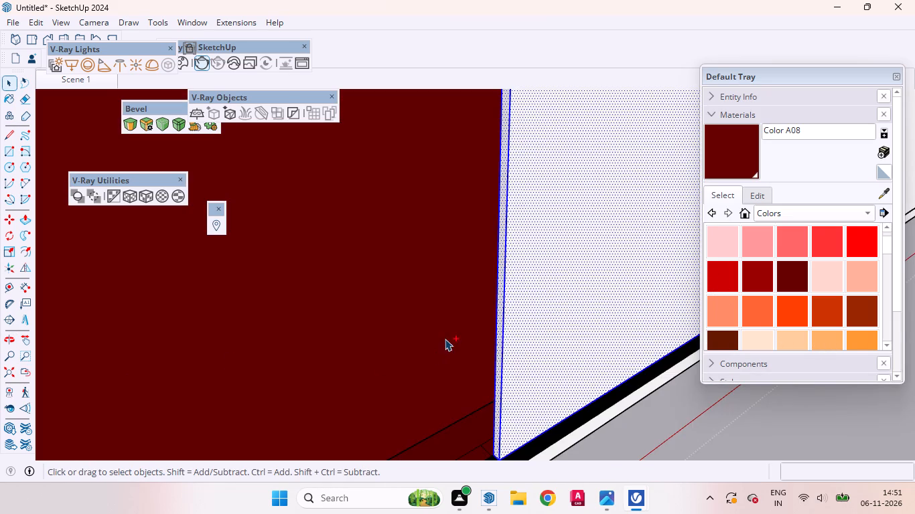
ctrl+scroll(445, 339, up, 14)
ctrl+middle_drag(566, 276, 617, 270)
ctrl+scroll(668, 270, up, 3)
ctrl+double_click(672, 280)
ctrl+scroll(595, 289, down, 5)
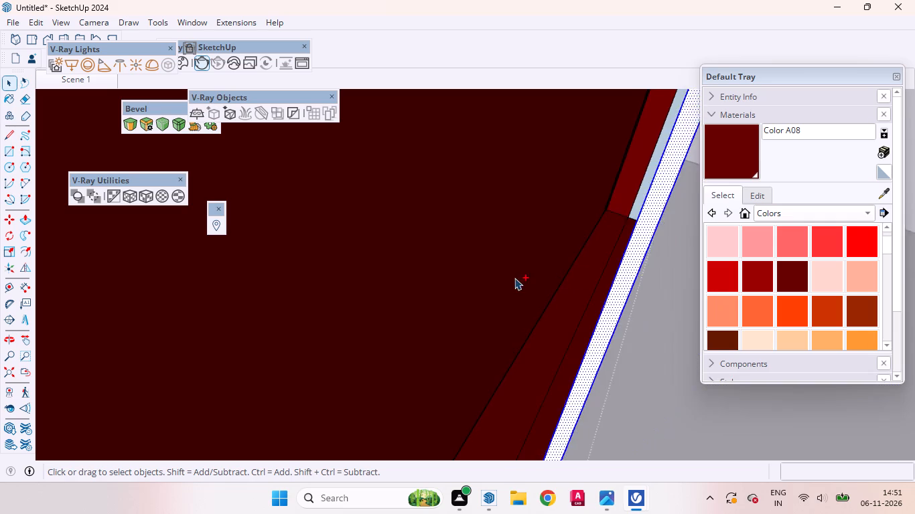
ctrl+scroll(514, 278, down, 20)
ctrl+middle_drag(558, 286, 427, 288)
ctrl+right_click(365, 278)
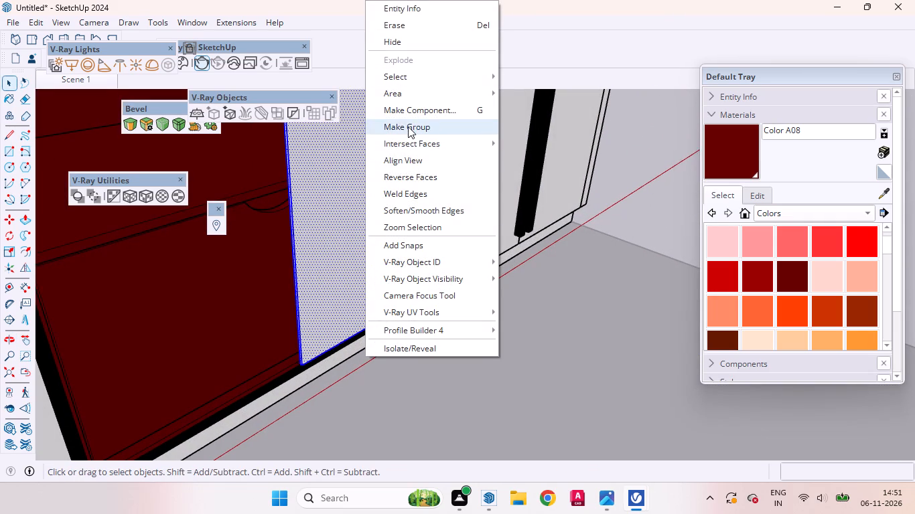
click(408, 125)
Copy the door panel group about 1' 6 5/8" sideways from its bottom corner to the niche's bottom corner, covering the open half.
scroll(298, 363, up, 5)
middle_drag(323, 381, 226, 381)
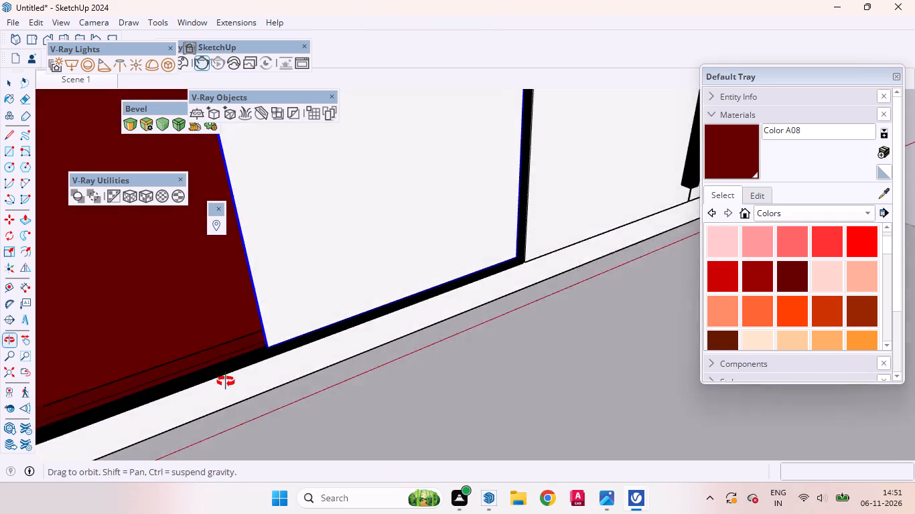
middle_drag(226, 381, 222, 377)
scroll(477, 357, down, 10)
scroll(462, 365, up, 5)
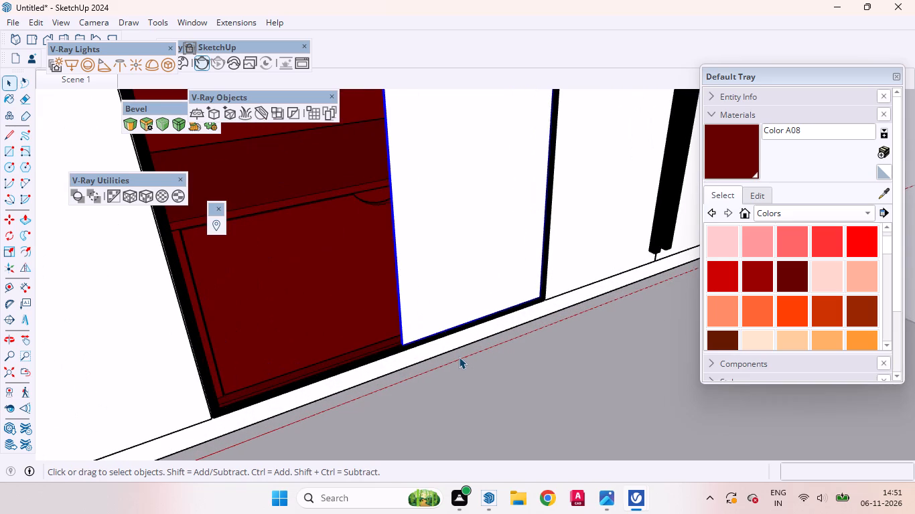
key(m)
scroll(394, 357, up, 20)
scroll(394, 357, up, 1)
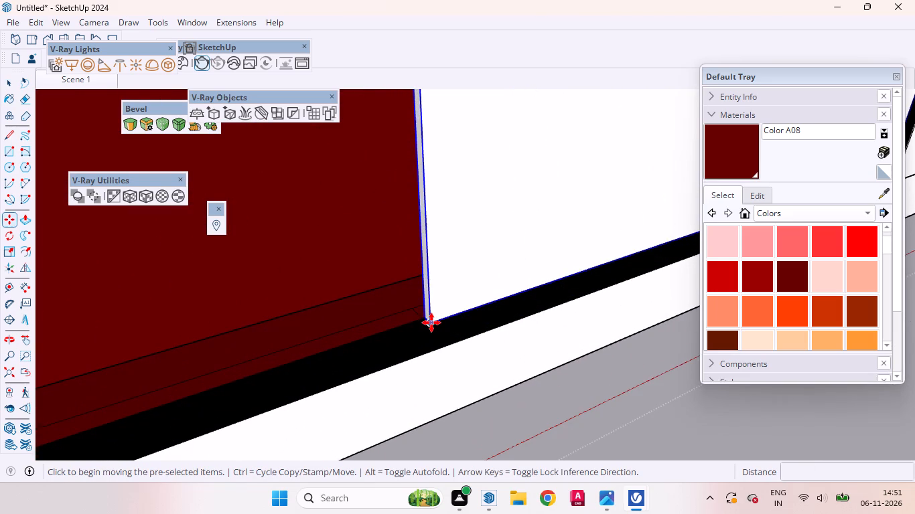
click(431, 323)
scroll(453, 321, down, 3)
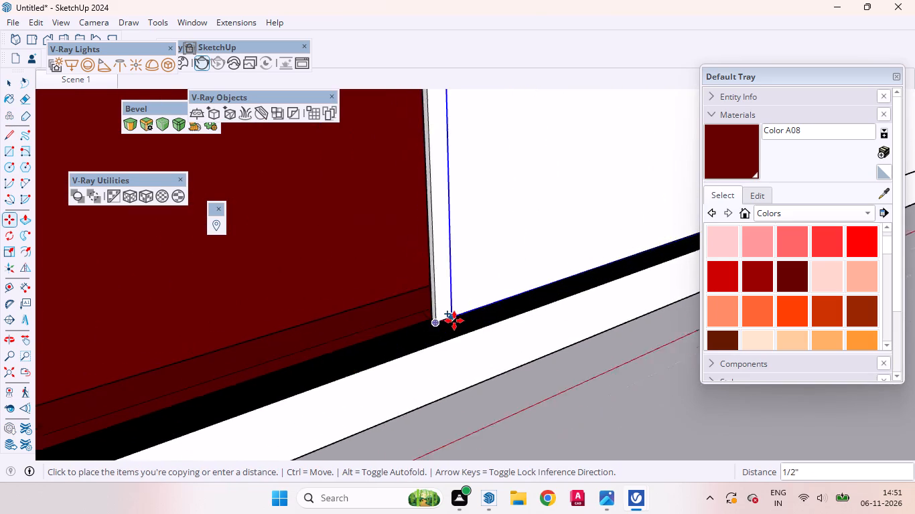
scroll(454, 321, down, 13)
middle_drag(267, 390, 234, 392)
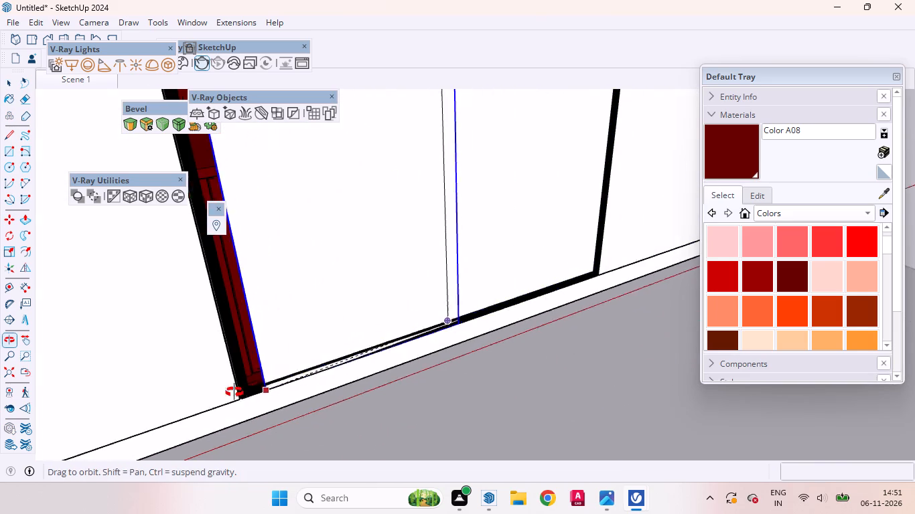
middle_drag(234, 392, 159, 401)
scroll(153, 337, up, 11)
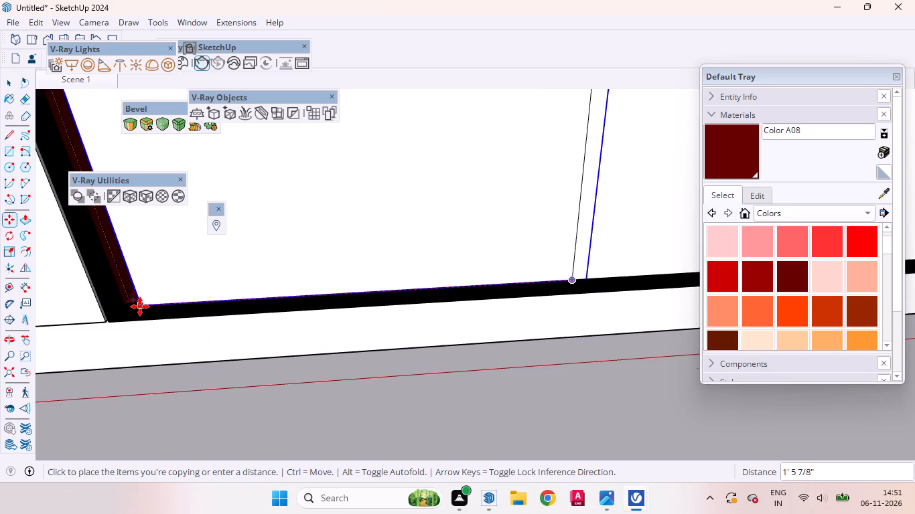
scroll(140, 307, up, 12)
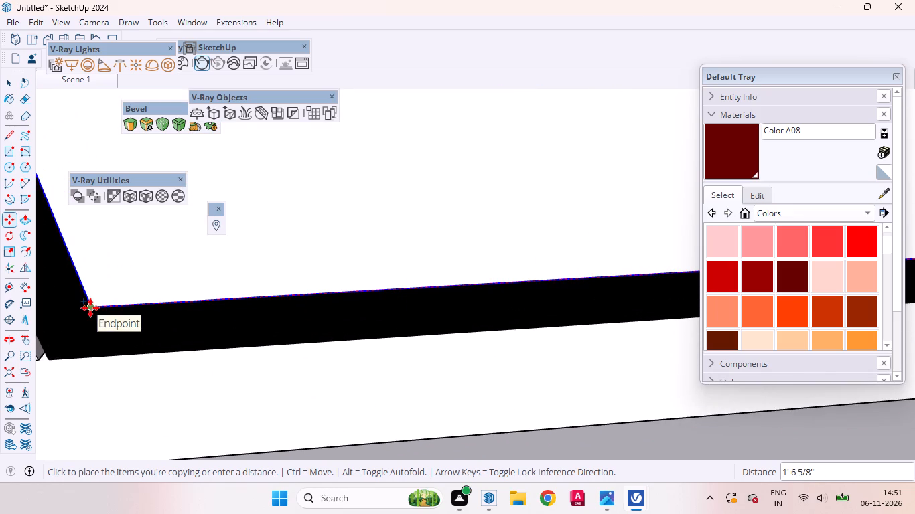
click(90, 308)
scroll(239, 394, down, 15)
scroll(205, 407, up, 2)
scroll(205, 407, down, 7)
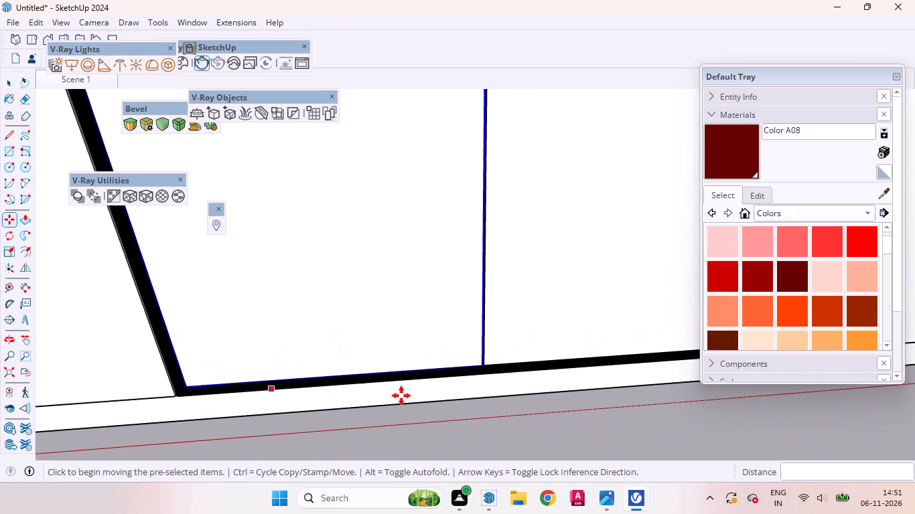
key(space)
click(516, 418)
Examine the gap between the two middle door panels and how they fit within the niche frame.
scroll(470, 320, up, 5)
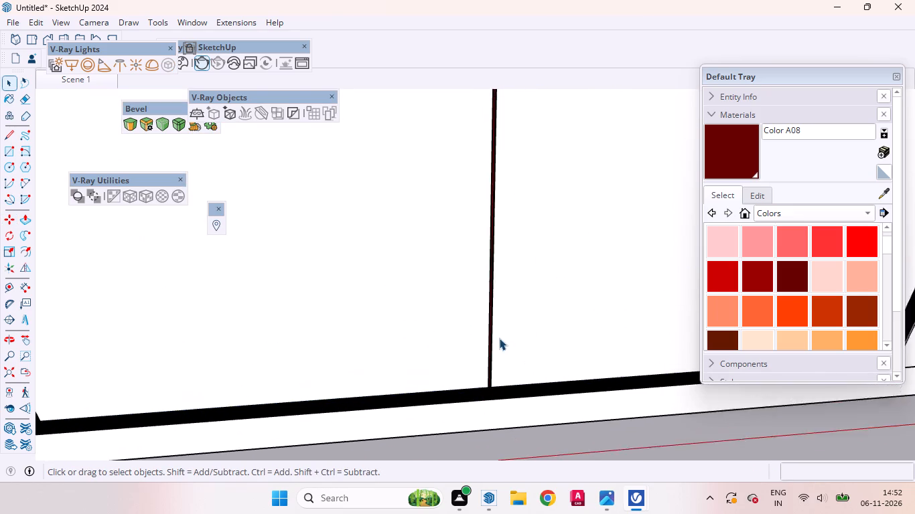
scroll(499, 338, up, 16)
middle_drag(482, 432, 443, 354)
scroll(443, 353, down, 8)
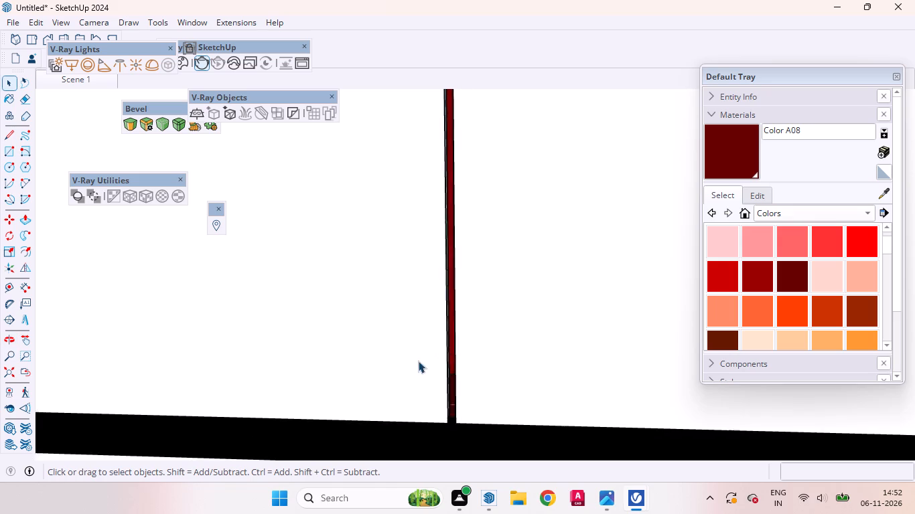
scroll(418, 361, down, 20)
scroll(418, 361, down, 8)
scroll(490, 390, up, 3)
scroll(490, 390, down, 2)
scroll(636, 329, up, 4)
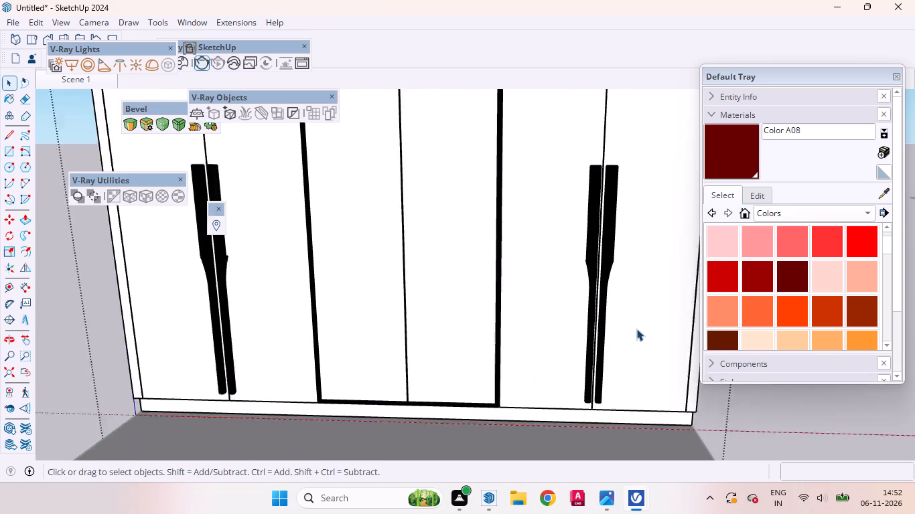
scroll(620, 101, up, 20)
scroll(620, 101, up, 6)
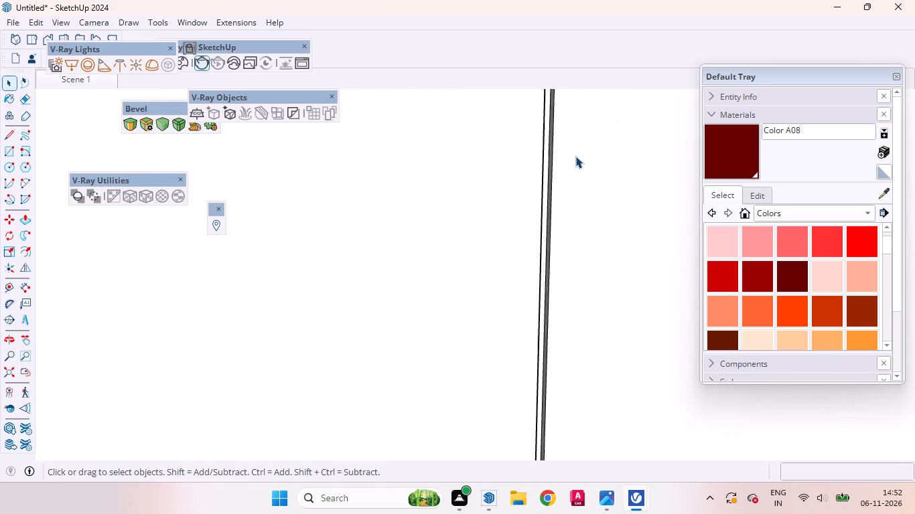
scroll(575, 156, up, 5)
scroll(577, 161, down, 20)
scroll(577, 161, down, 20)
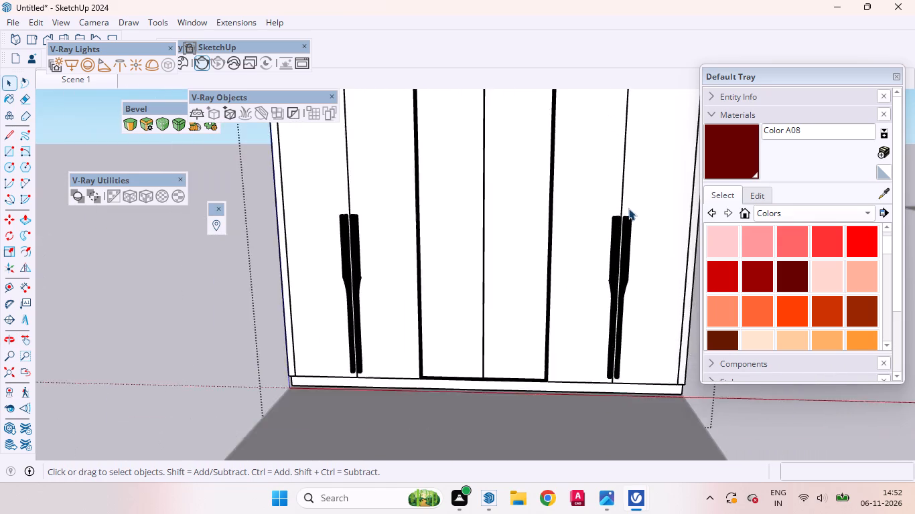
Inside the right middle door panel's group, place a vertical guide 18 mm in from the panel's inner edge.
scroll(628, 208, down, 11)
scroll(622, 228, up, 1)
scroll(621, 230, down, 2)
click(569, 179)
scroll(571, 136, up, 11)
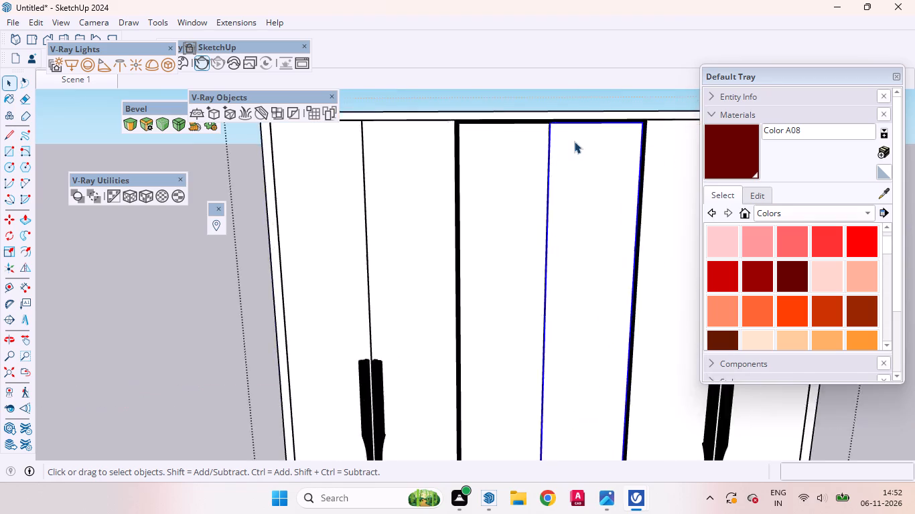
scroll(574, 141, up, 6)
double_click(568, 182)
double_click(559, 178)
scroll(531, 120, down, 11)
scroll(573, 163, down, 6)
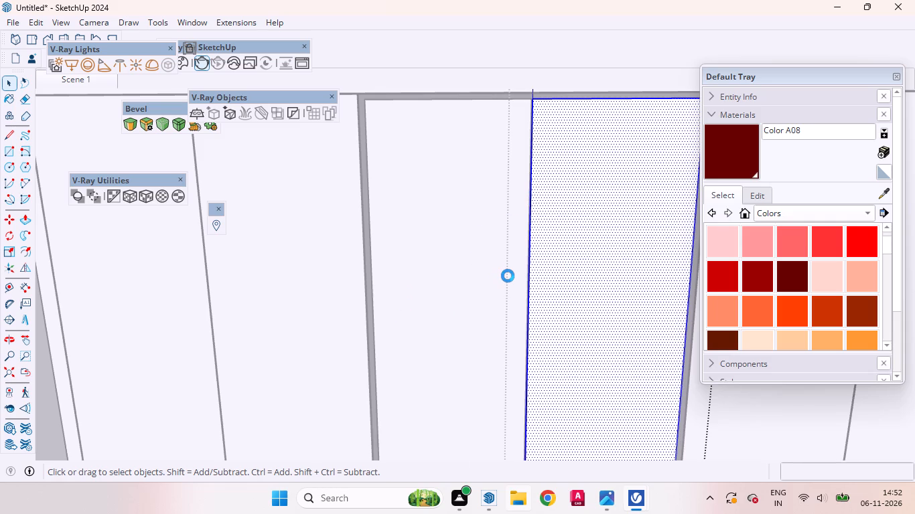
key(space)
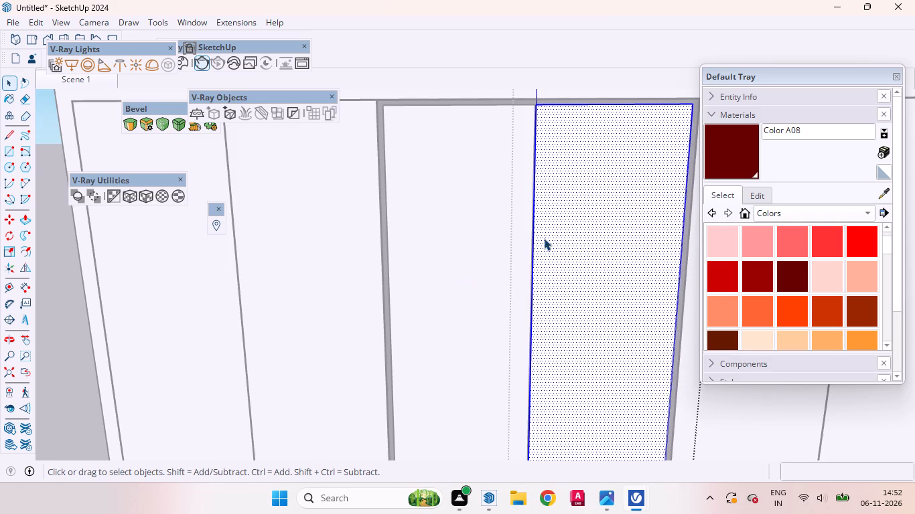
scroll(550, 224, up, 20)
middle_drag(501, 276, 535, 277)
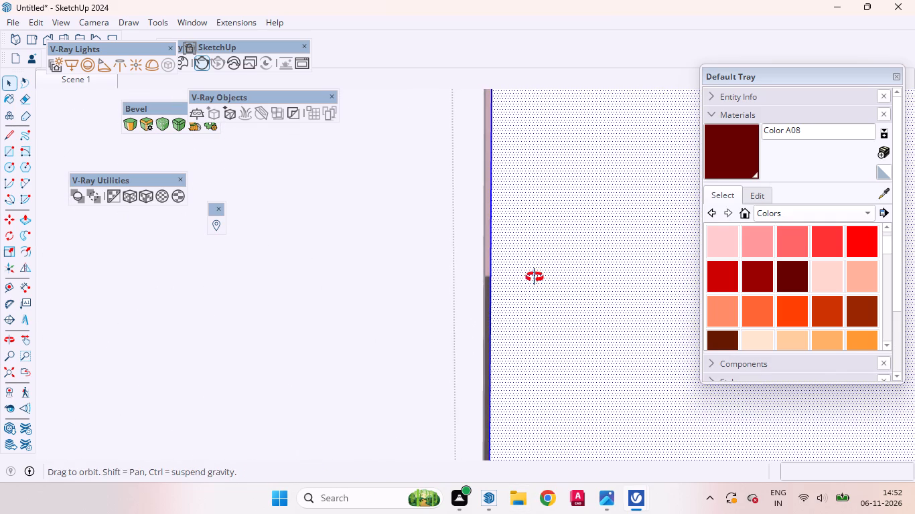
middle_drag(535, 277, 547, 276)
key(t)
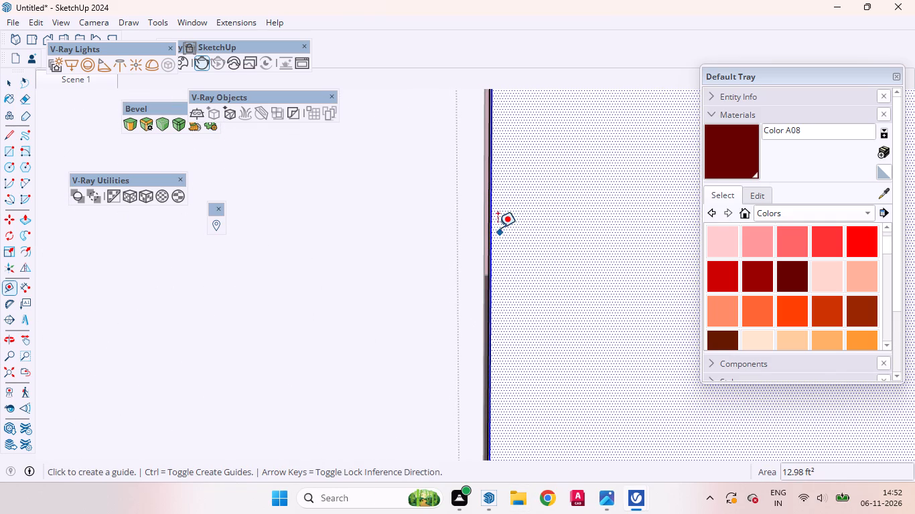
click(495, 225)
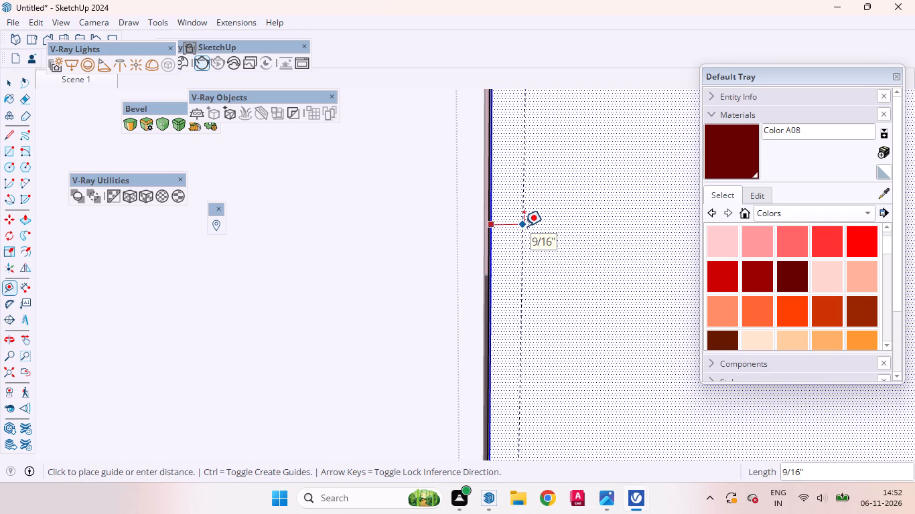
key(1)
key(8)
text(mm)
key(Return)
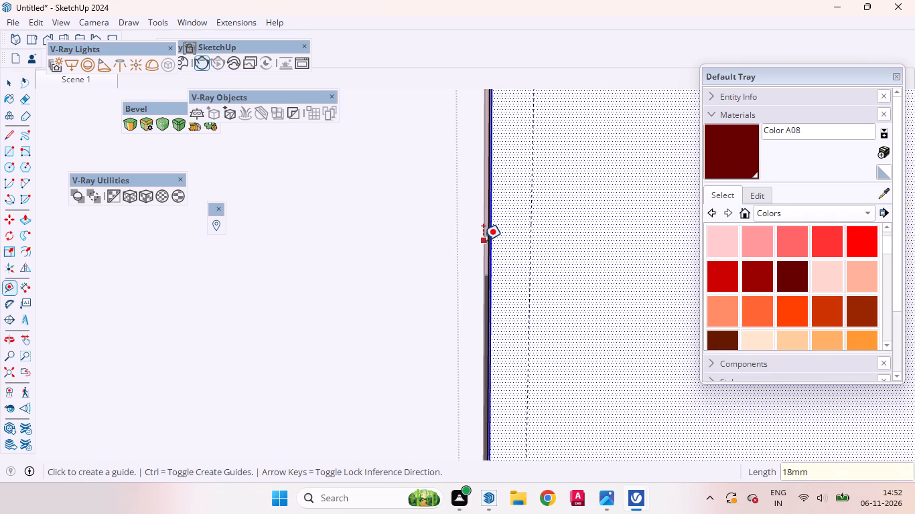
Place a second vertical guide 18 mm from the neighbouring middle panel's meeting edge, on the other side of the gap.
click(482, 239)
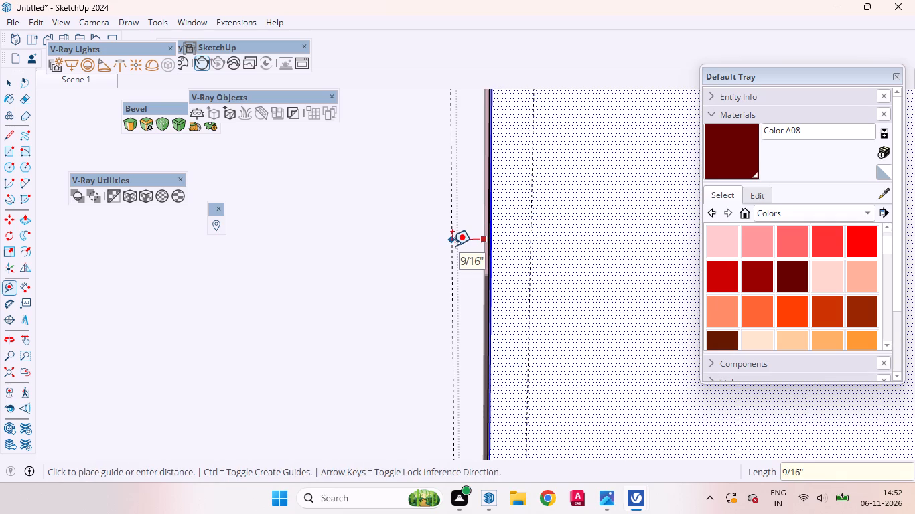
text(18mm)
key(Return)
key(space)
Draw a full-height rectangle about 11/16" by 8' 5" on the right middle panel, between the guide and its inner edge.
scroll(452, 247, down, 6)
scroll(458, 262, up, 1)
scroll(468, 257, down, 9)
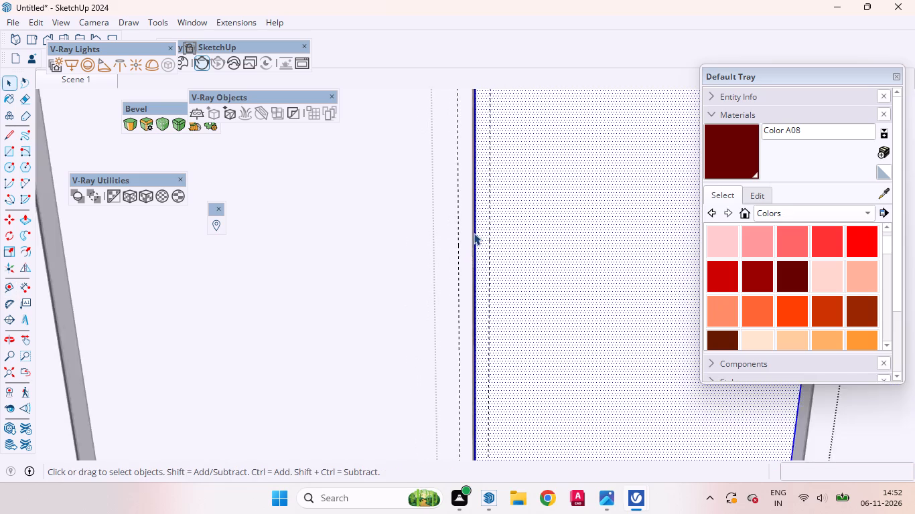
scroll(474, 233, down, 13)
scroll(481, 180, up, 2)
scroll(481, 180, down, 8)
scroll(493, 295, up, 5)
scroll(455, 223, down, 6)
scroll(472, 442, up, 20)
scroll(472, 442, up, 5)
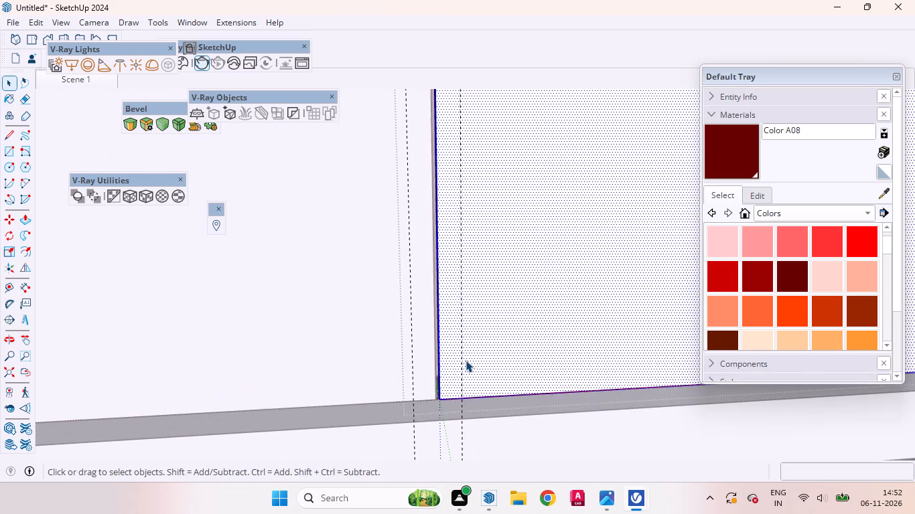
key(r)
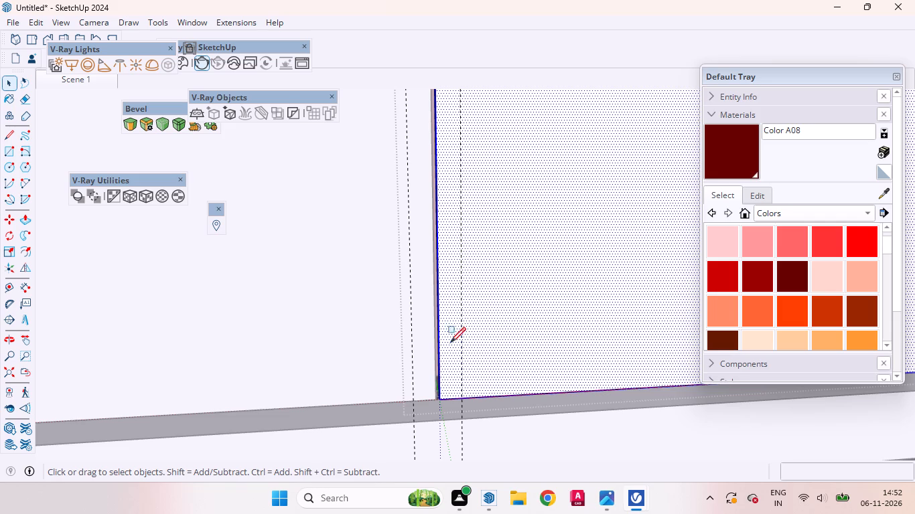
click(462, 398)
scroll(437, 333, down, 17)
scroll(444, 343, up, 1)
scroll(444, 343, down, 6)
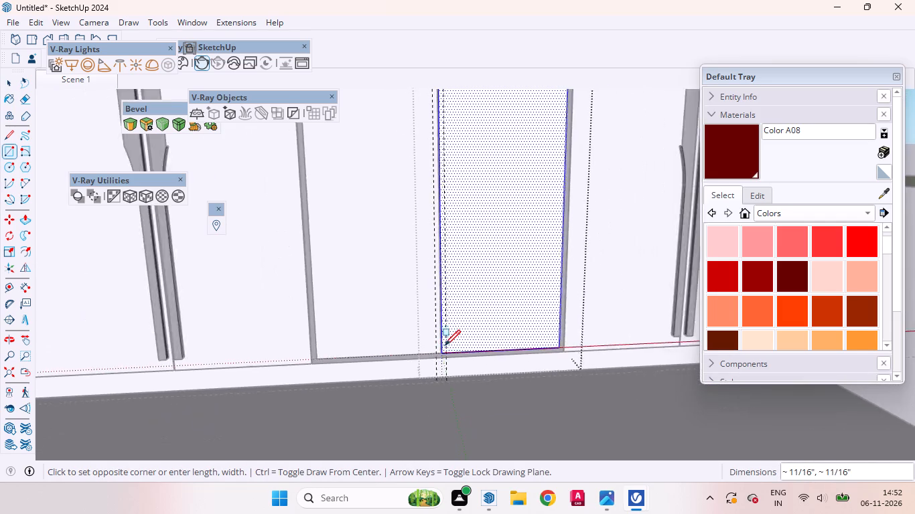
scroll(445, 345, down, 17)
scroll(440, 207, up, 9)
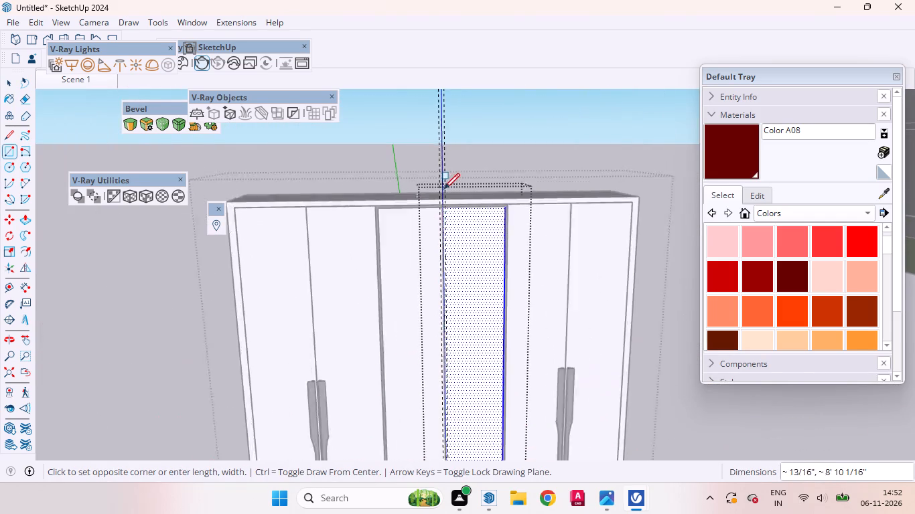
scroll(444, 189, up, 20)
scroll(444, 189, up, 10)
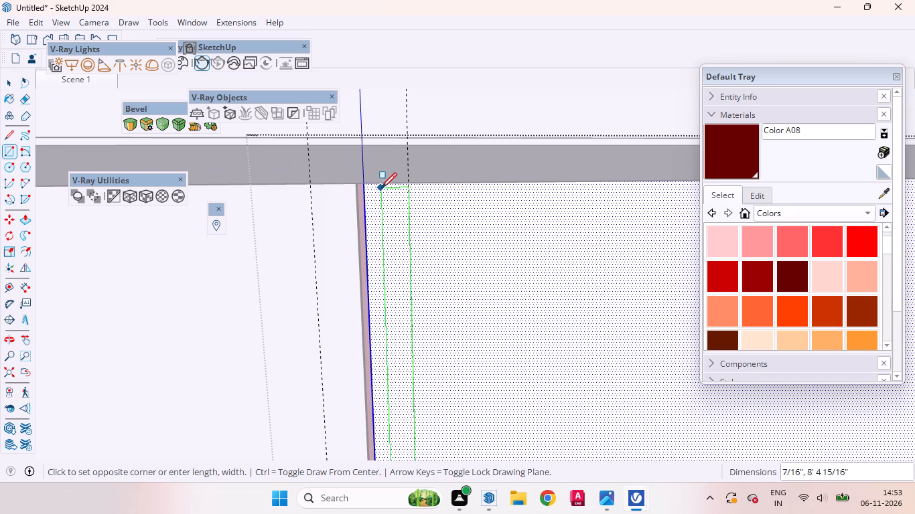
click(367, 184)
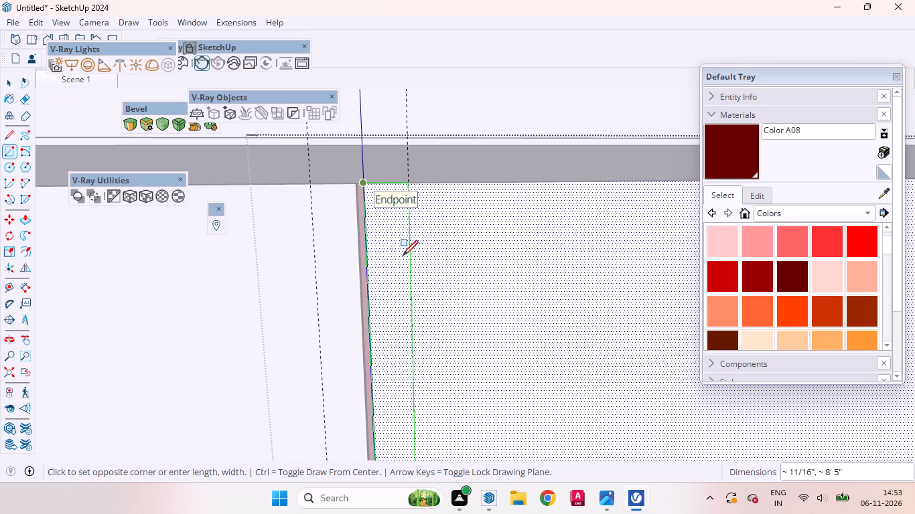
Select the narrow strip face and examine its top end and the panel's bottom corners against the niche frame.
key(space)
click(391, 251)
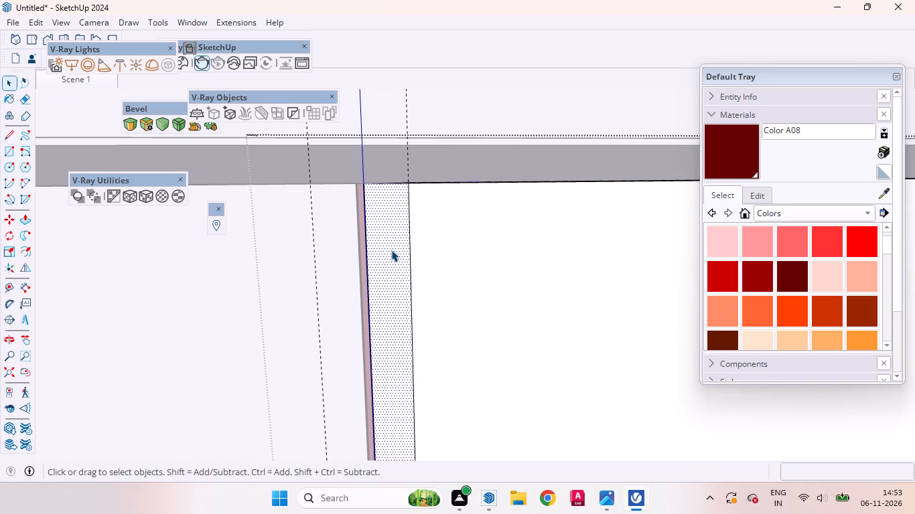
middle_drag(390, 240, 134, 176)
scroll(360, 191, up, 7)
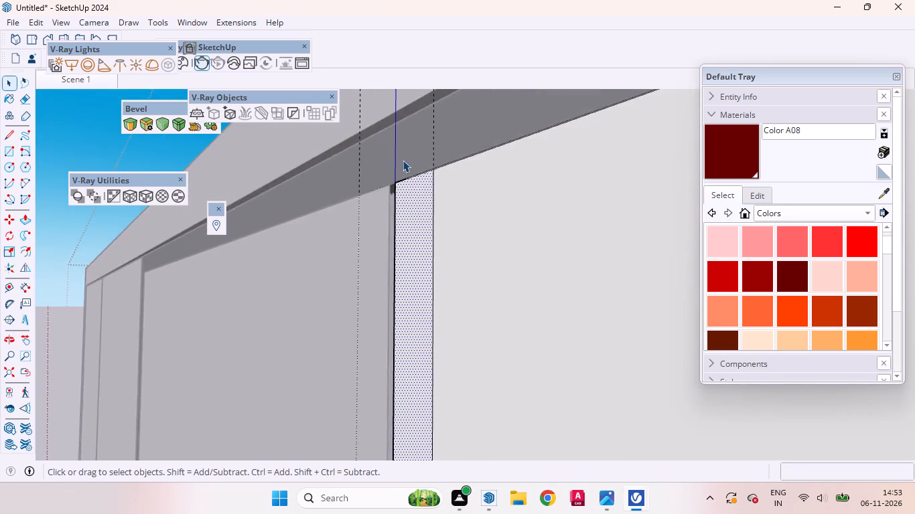
scroll(403, 160, up, 9)
middle_drag(422, 221, 498, 207)
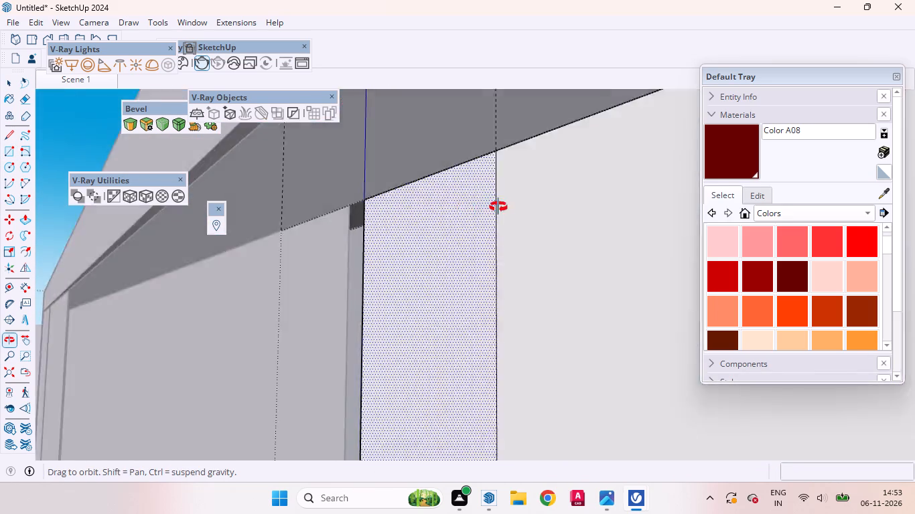
middle_drag(498, 207, 539, 203)
scroll(478, 197, down, 20)
scroll(478, 197, down, 14)
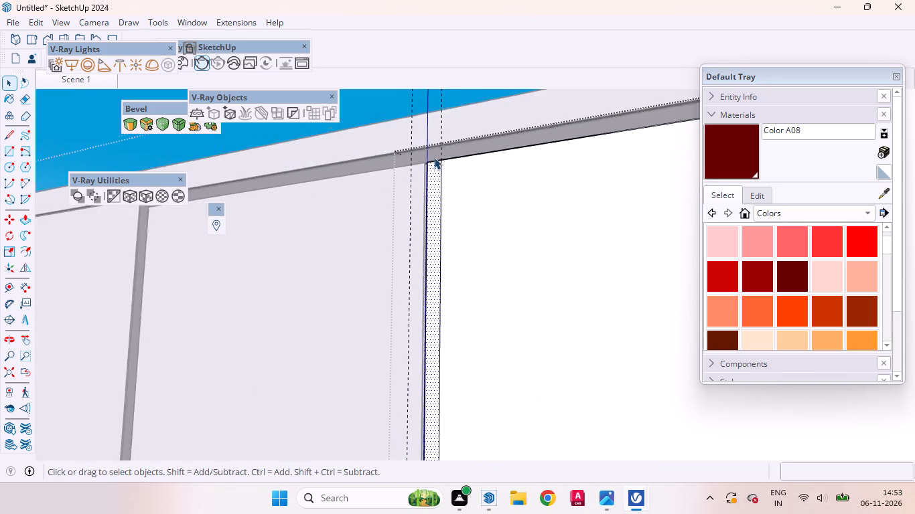
scroll(434, 157, down, 20)
scroll(434, 157, down, 8)
middle_drag(444, 287, 537, 367)
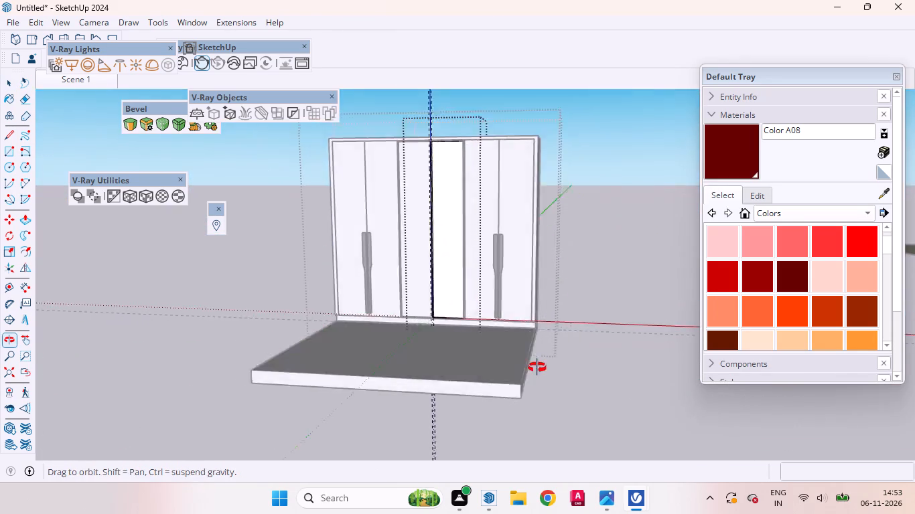
middle_drag(537, 367, 679, 417)
scroll(345, 319, up, 20)
scroll(345, 319, up, 2)
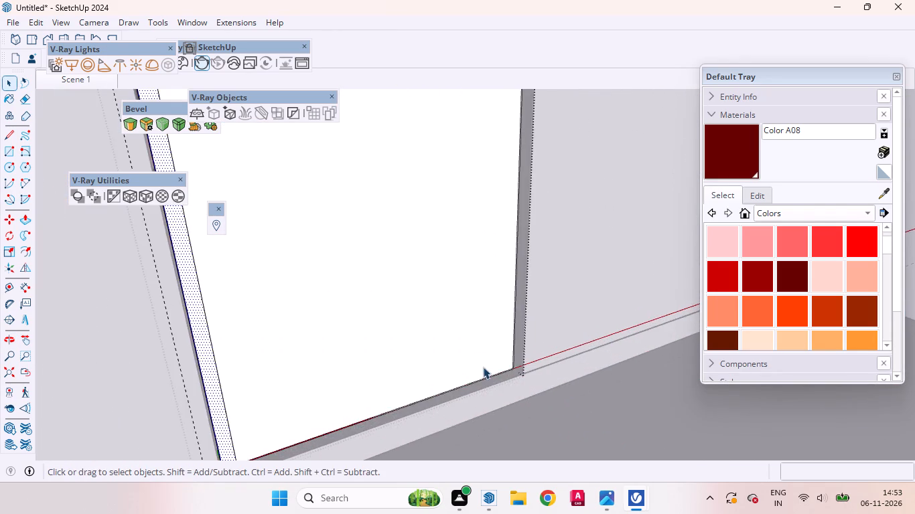
scroll(484, 369, up, 5)
scroll(478, 244, down, 5)
scroll(547, 302, up, 20)
scroll(547, 302, up, 3)
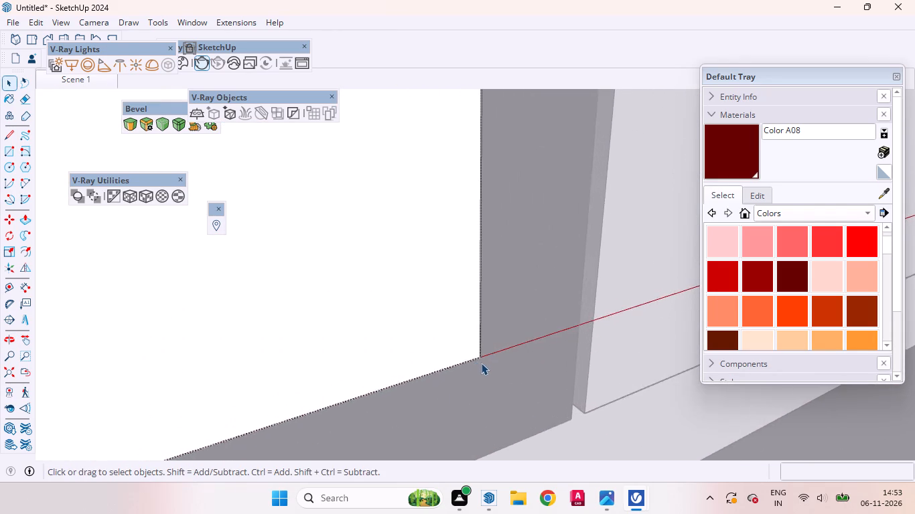
middle_drag(505, 365, 391, 364)
scroll(466, 304, down, 20)
scroll(529, 347, up, 1)
scroll(529, 347, down, 16)
scroll(360, 311, up, 3)
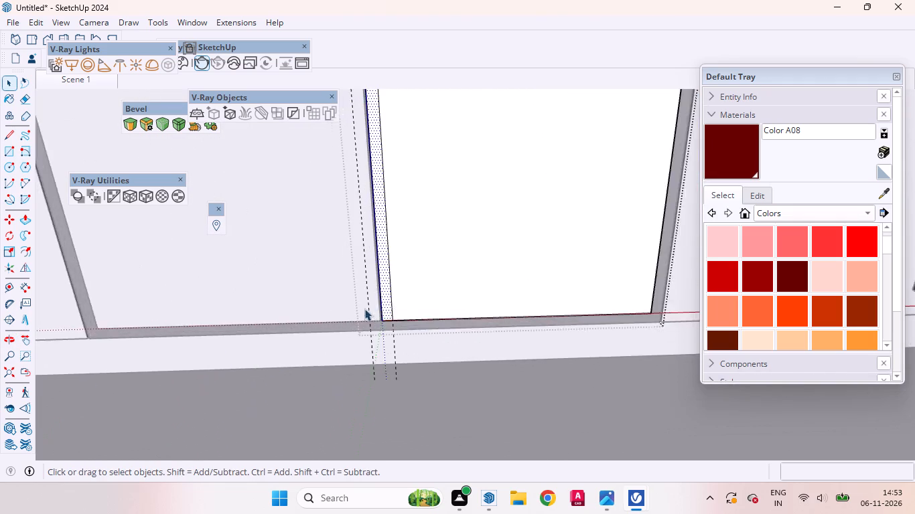
scroll(364, 309, up, 16)
scroll(381, 323, down, 20)
scroll(381, 323, down, 2)
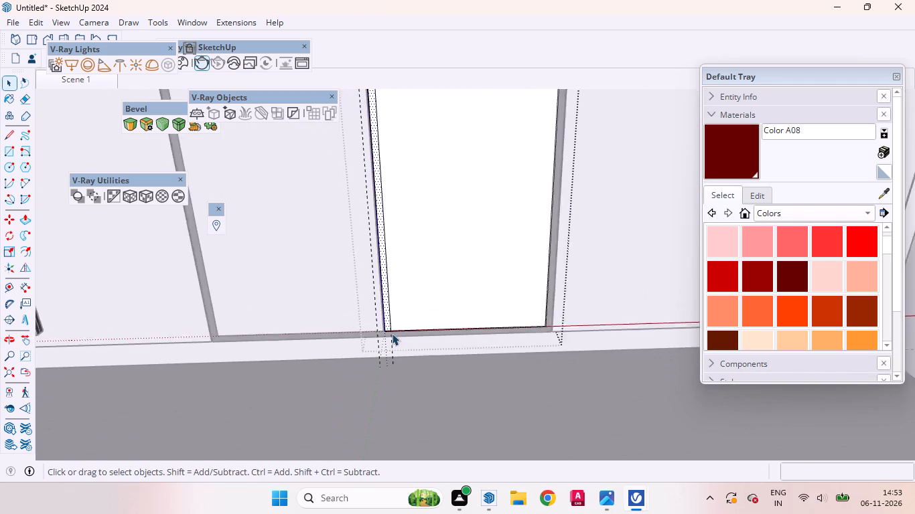
scroll(392, 333, down, 7)
scroll(405, 301, up, 2)
scroll(405, 301, down, 10)
scroll(399, 299, up, 1)
scroll(399, 300, down, 4)
Leave the panel group and examine the lower ends of the middle door panels where they meet the niche frame.
click(561, 330)
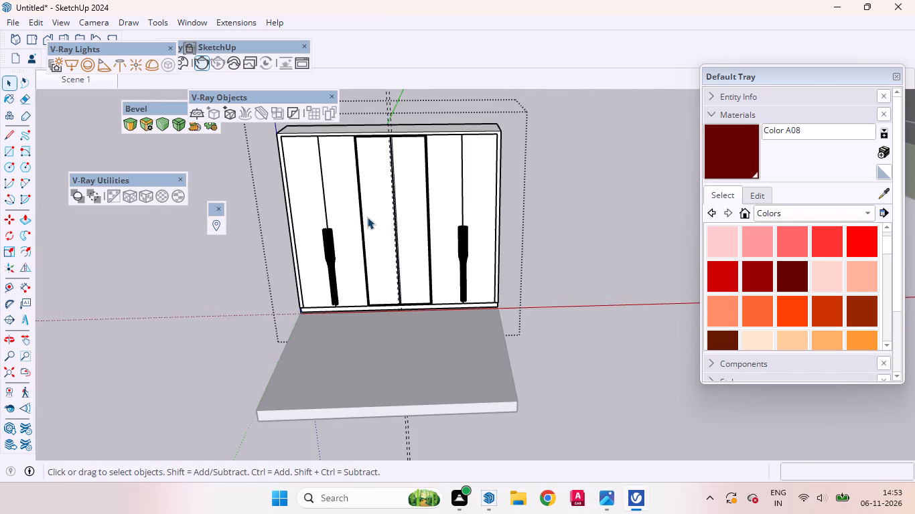
scroll(405, 217, up, 20)
scroll(405, 217, up, 6)
click(464, 283)
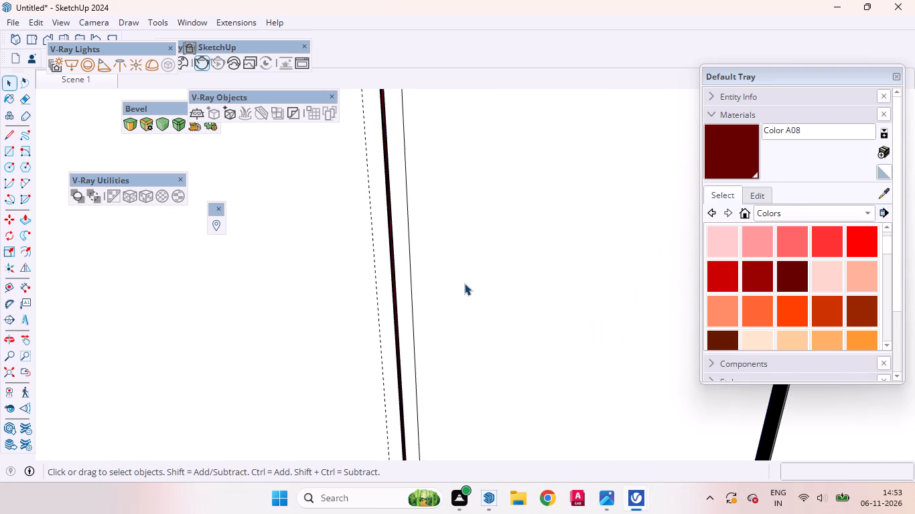
scroll(337, 209, down, 17)
middle_drag(420, 326, 539, 410)
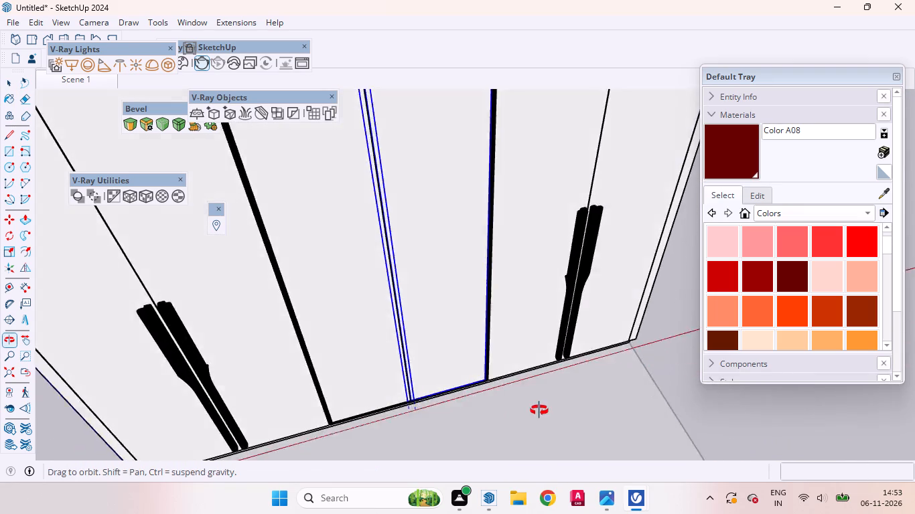
middle_drag(539, 410, 539, 410)
scroll(508, 385, up, 5)
double_click(413, 350)
click(430, 344)
scroll(449, 369, up, 1)
scroll(449, 369, down, 2)
scroll(449, 369, up, 8)
middle_drag(443, 359, 516, 331)
scroll(342, 331, down, 20)
scroll(342, 331, down, 2)
click(561, 224)
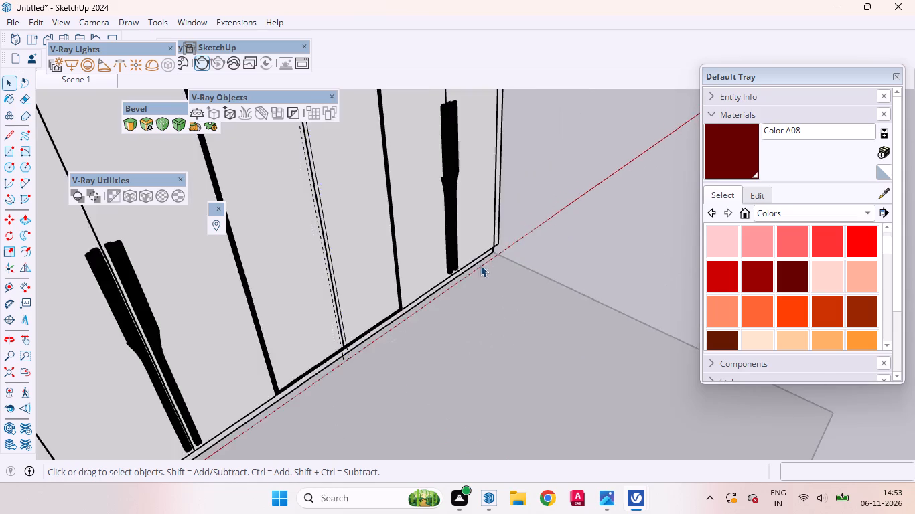
scroll(394, 290, up, 20)
scroll(394, 290, up, 3)
middle_drag(405, 331, 509, 249)
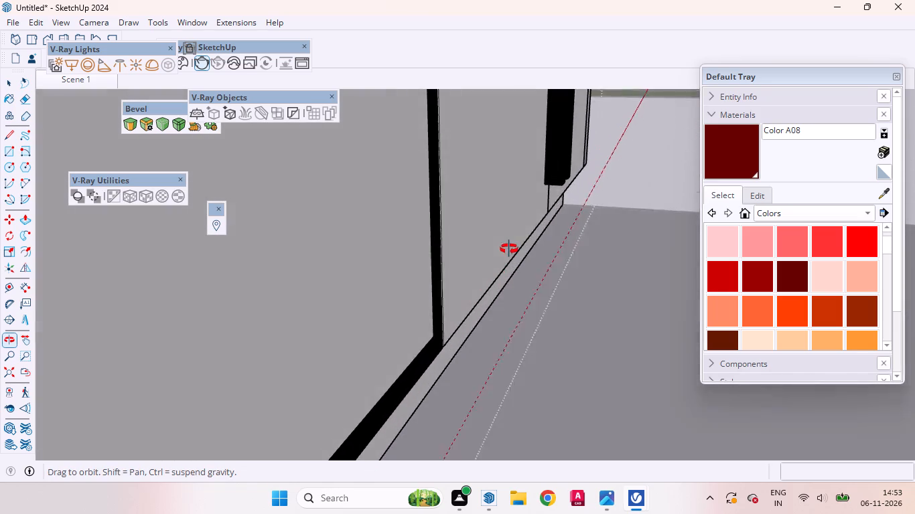
middle_drag(509, 249, 324, 325)
scroll(372, 281, down, 18)
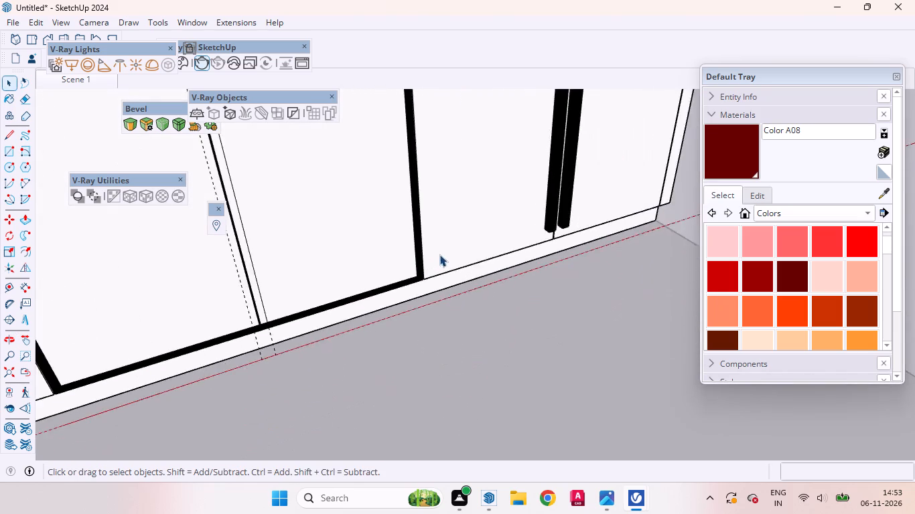
Open the right middle door panel's group and ready its large face, beside the narrow strip, for Push/Pull.
scroll(439, 254, down, 4)
scroll(334, 243, up, 5)
click(394, 248)
scroll(384, 263, up, 5)
double_click(384, 265)
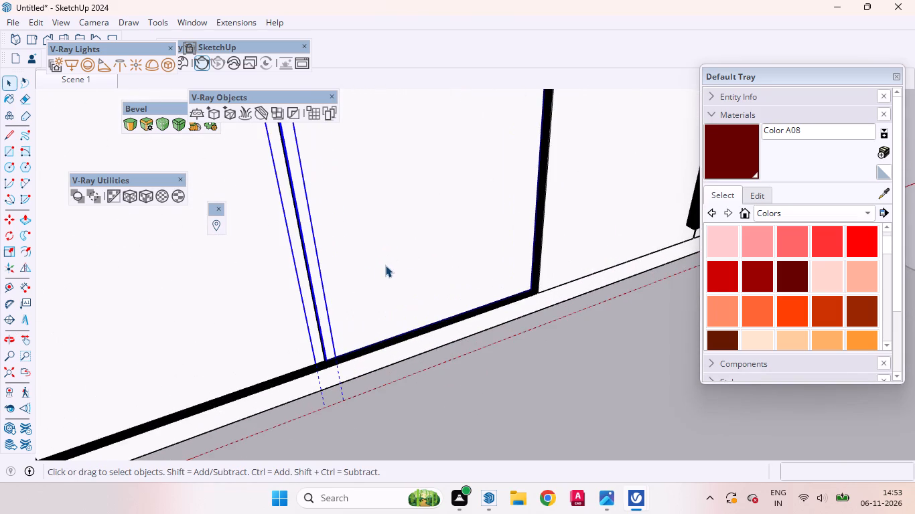
click(399, 270)
key(p)
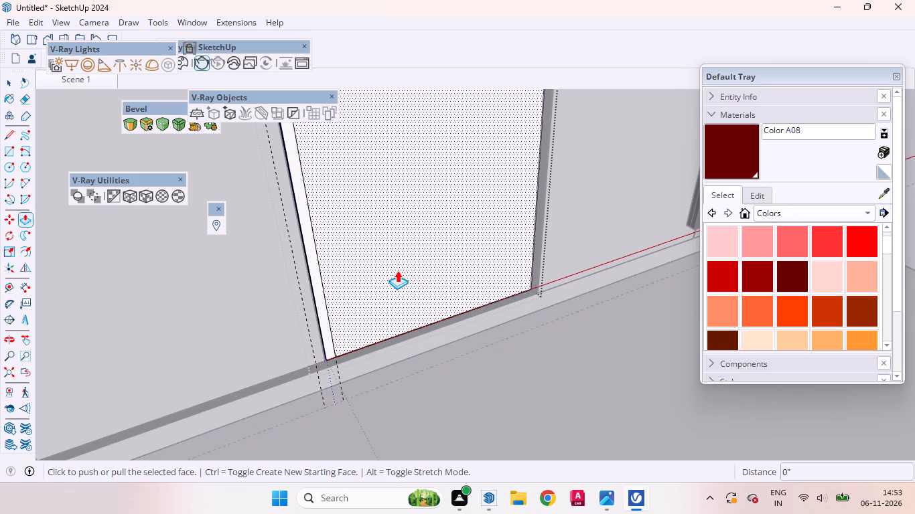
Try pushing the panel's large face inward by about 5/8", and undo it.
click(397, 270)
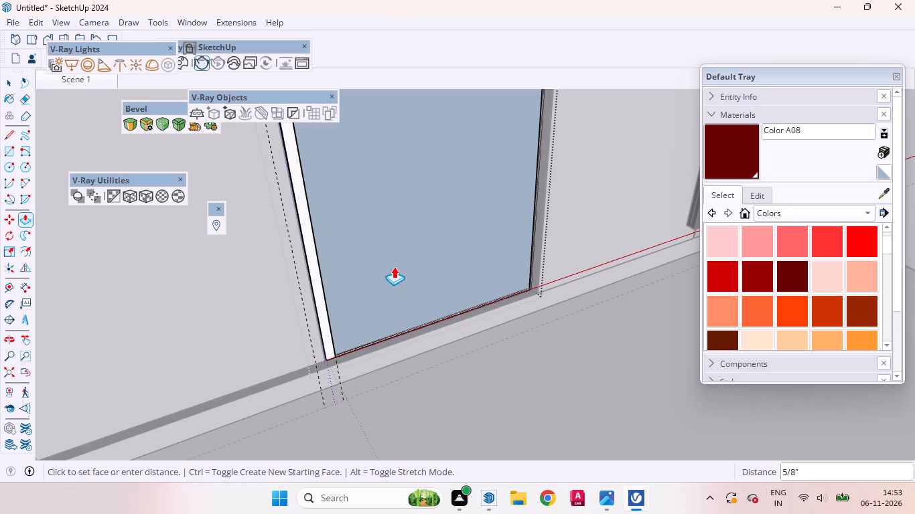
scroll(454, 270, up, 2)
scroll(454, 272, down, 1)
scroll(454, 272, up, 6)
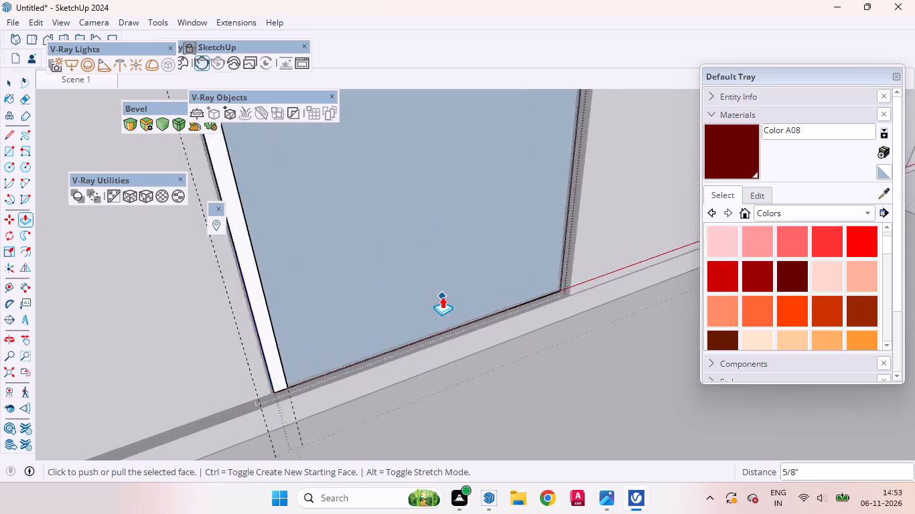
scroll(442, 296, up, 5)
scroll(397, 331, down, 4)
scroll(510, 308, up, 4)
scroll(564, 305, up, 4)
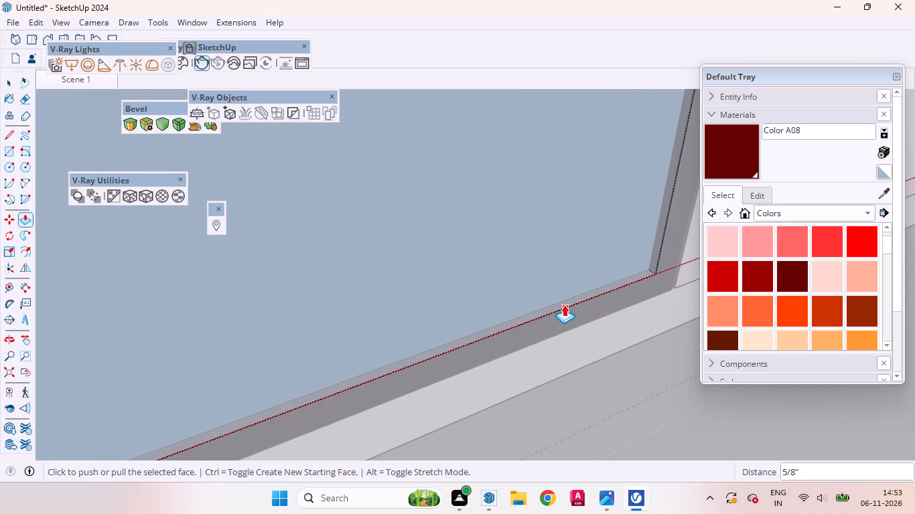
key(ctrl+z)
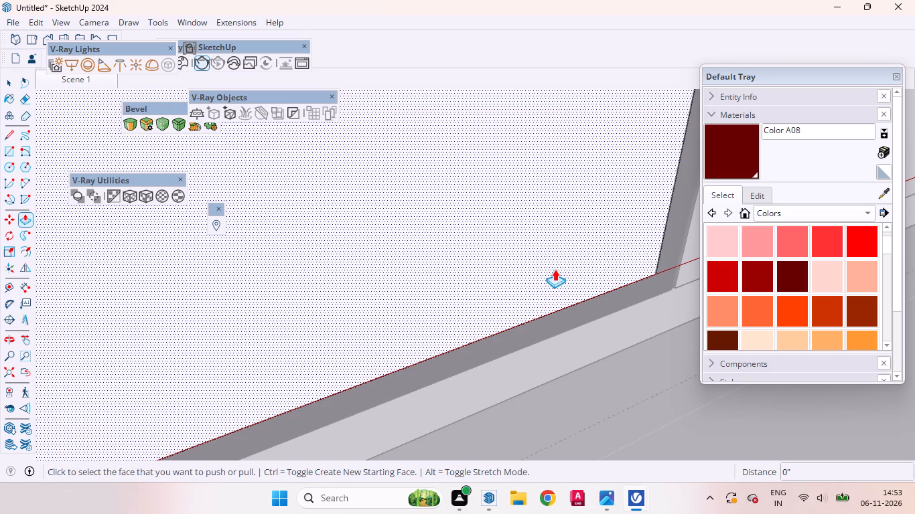
Cut away the right middle panel's large area by pushing its face 6 mm through, and leave the group.
drag(555, 269, 548, 268)
text(6mm)
key(Return)
key(space)
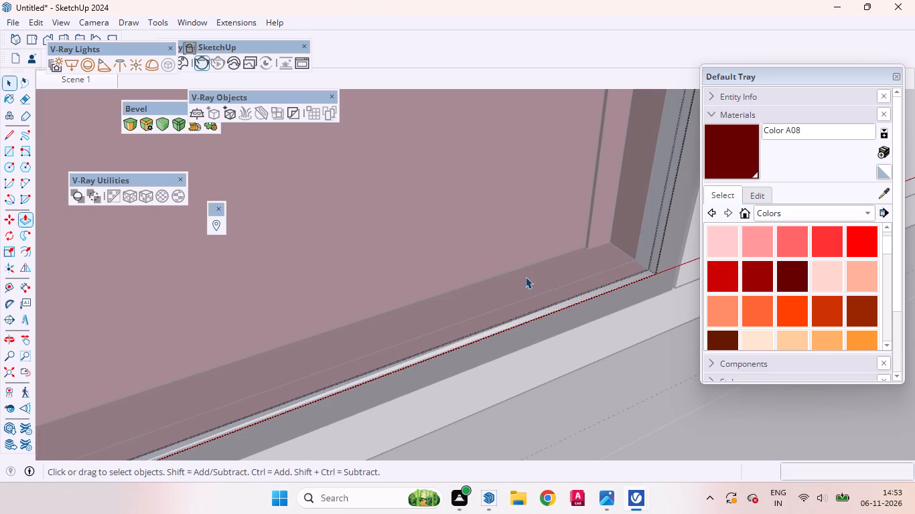
scroll(525, 276, down, 20)
scroll(525, 276, down, 4)
scroll(499, 341, up, 1)
scroll(498, 341, down, 16)
scroll(450, 356, up, 1)
scroll(450, 356, down, 5)
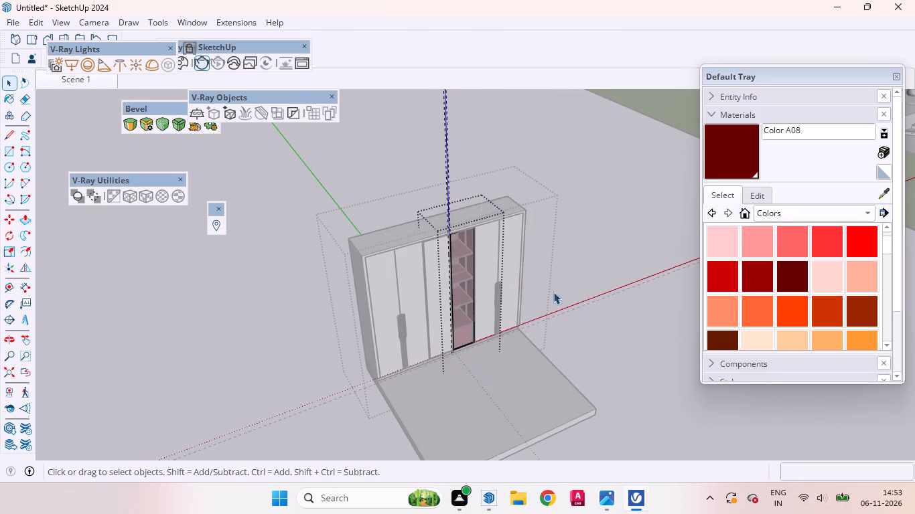
double_click(578, 266)
Reopen the right middle panel's group and move the remaining strip's back face 12 mm deeper into the niche.
scroll(496, 329, up, 11)
middle_drag(411, 391, 346, 484)
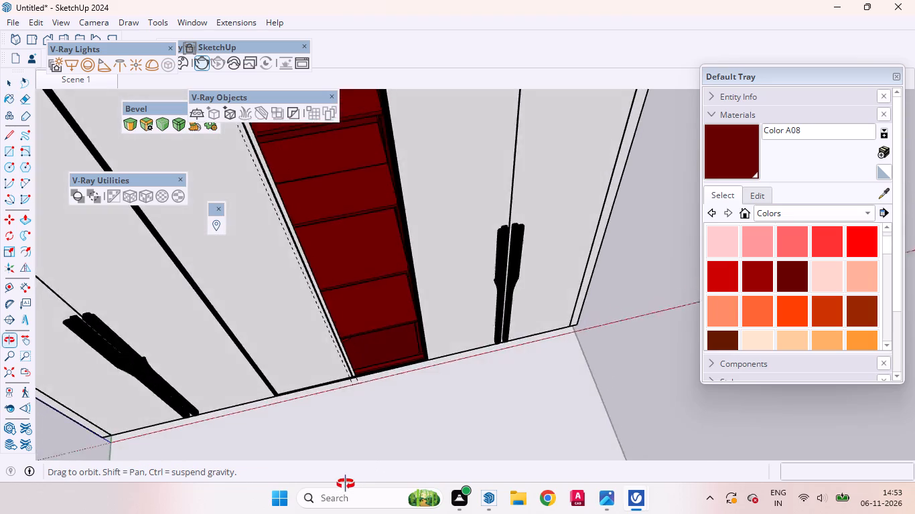
middle_drag(346, 484, 335, 460)
scroll(331, 366, up, 20)
scroll(331, 366, up, 9)
middle_drag(433, 405, 339, 420)
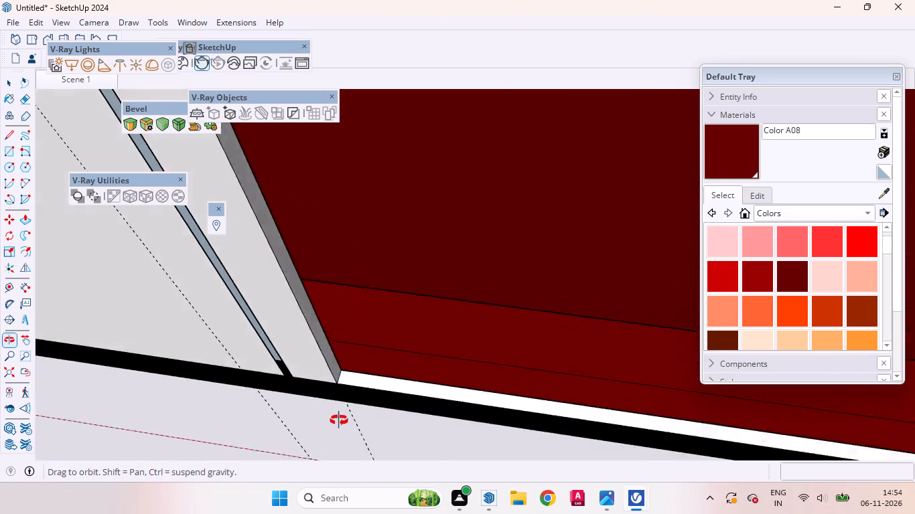
middle_drag(339, 420, 82, 374)
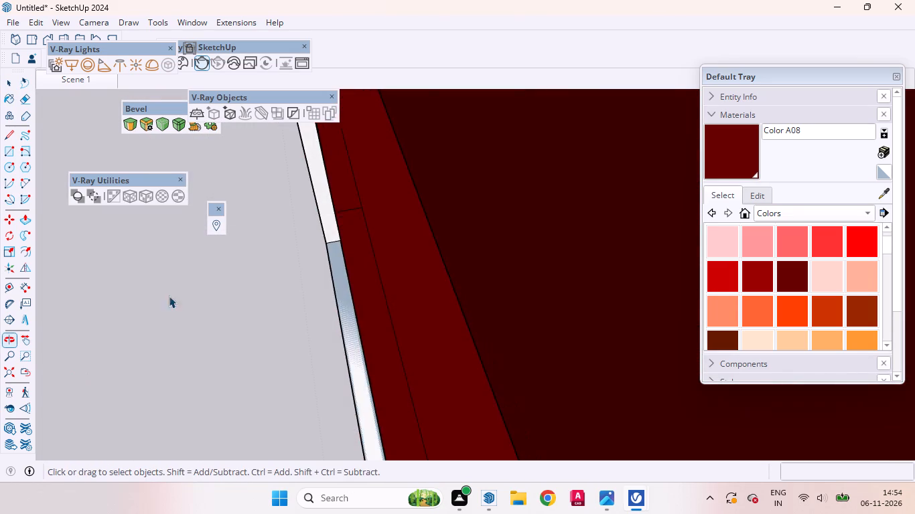
scroll(304, 247, up, 8)
scroll(338, 245, down, 5)
scroll(392, 227, up, 4)
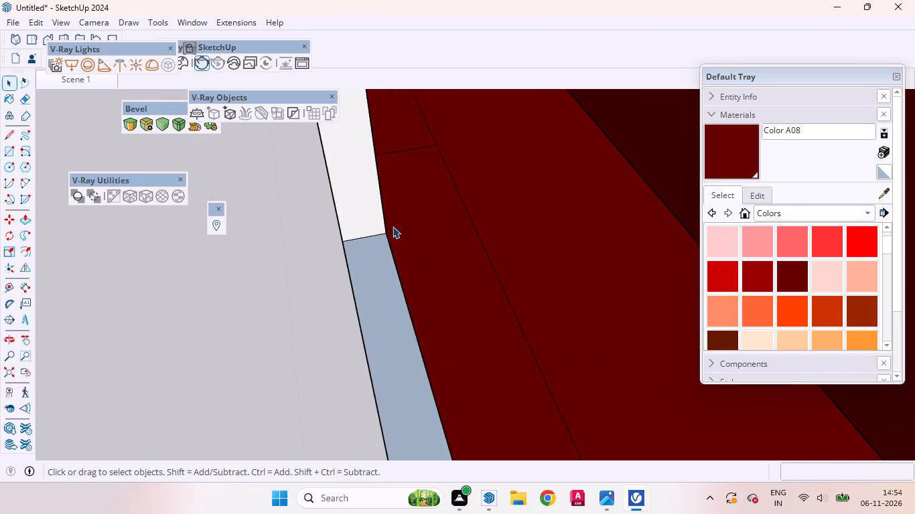
middle_drag(393, 229, 460, 147)
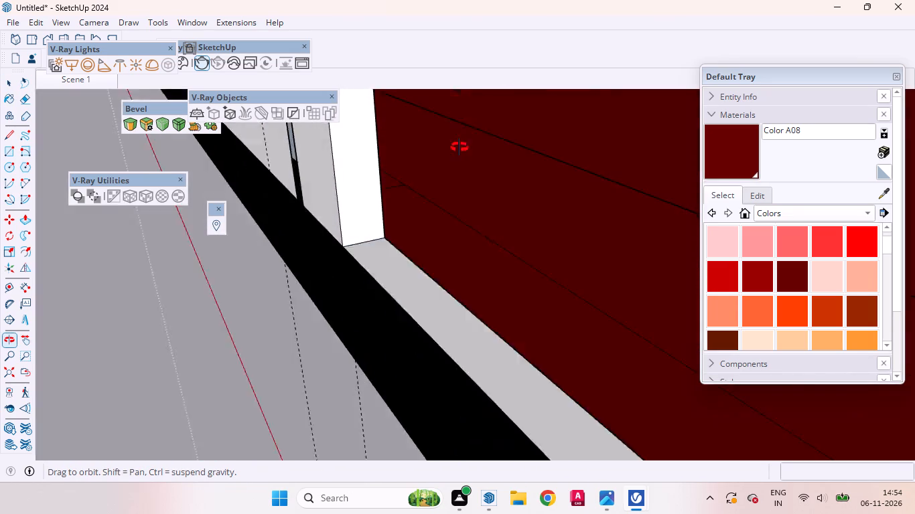
middle_drag(460, 147, 320, 199)
scroll(415, 170, up, 5)
click(389, 173)
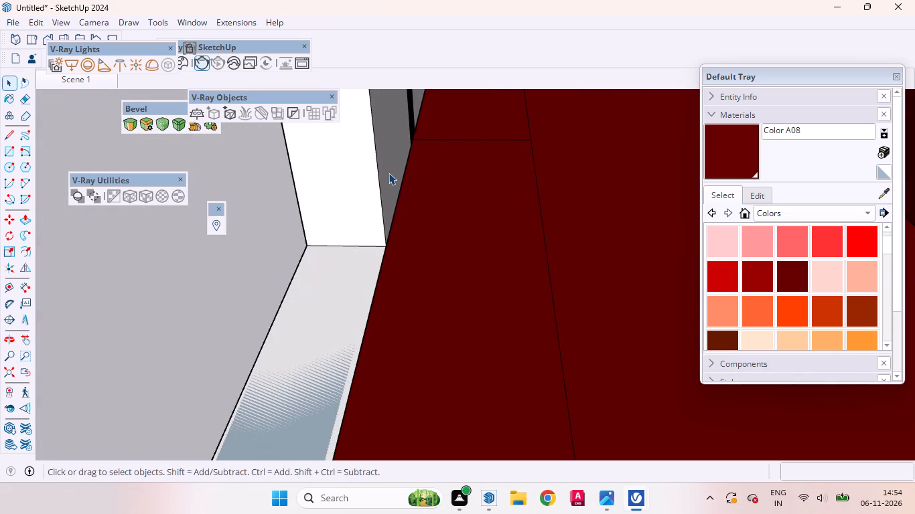
double_click(386, 169)
click(391, 155)
double_click(391, 137)
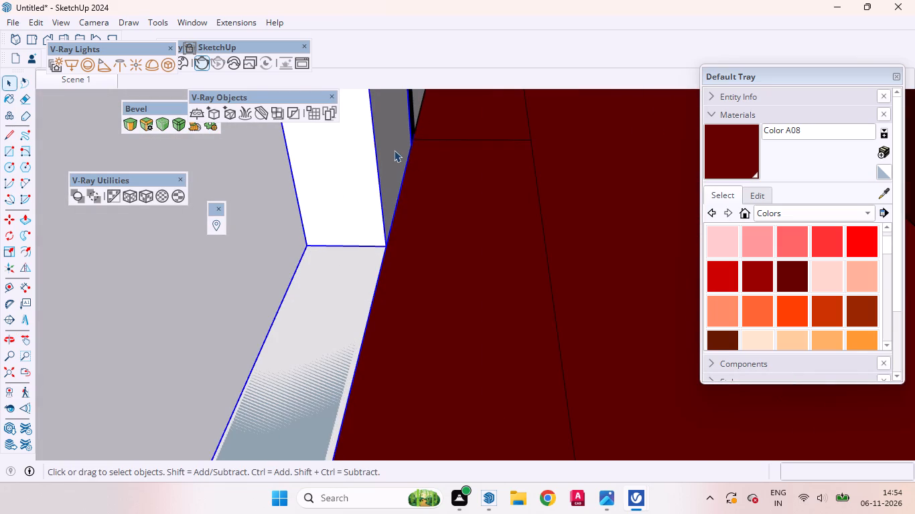
double_click(395, 151)
click(393, 146)
click(393, 146)
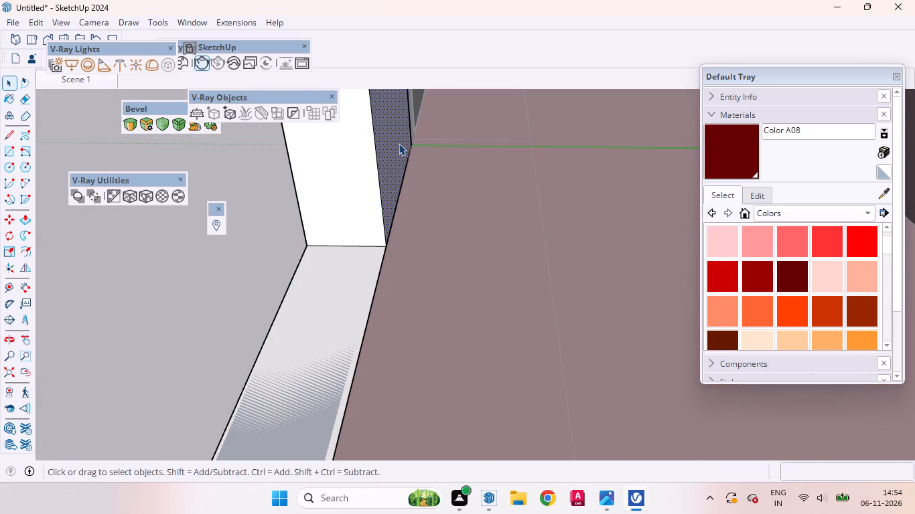
key(m)
click(392, 157)
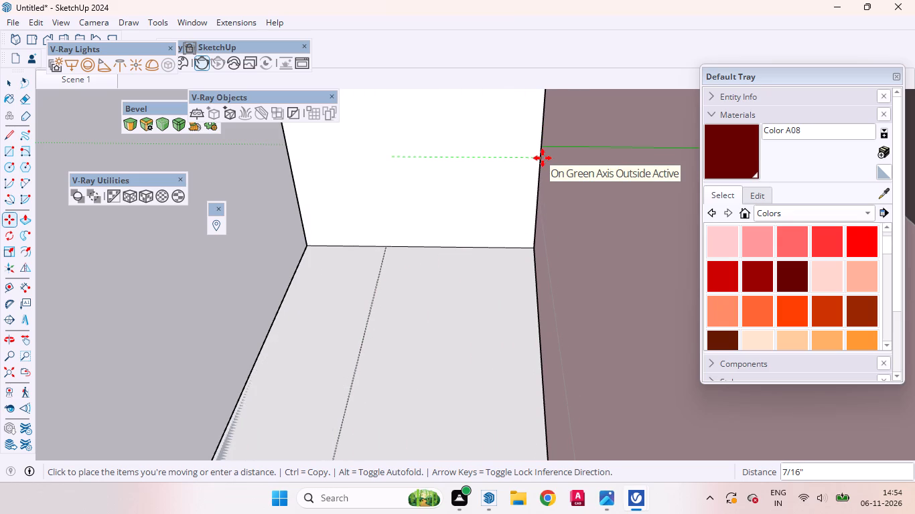
text(12mm)
key(Return)
key(space)
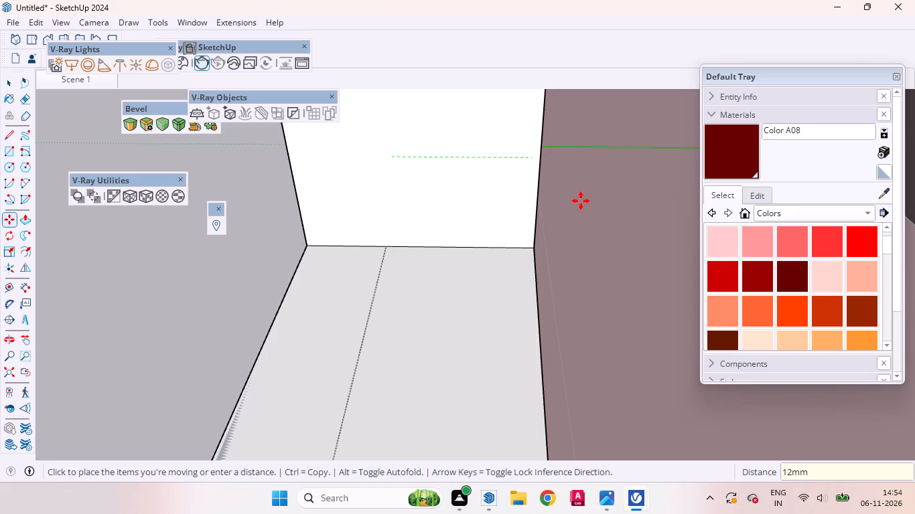
Leave the strip's group and examine the strip's lower end and the whole wardrobe front.
scroll(550, 201, down, 11)
middle_drag(445, 267, 687, 264)
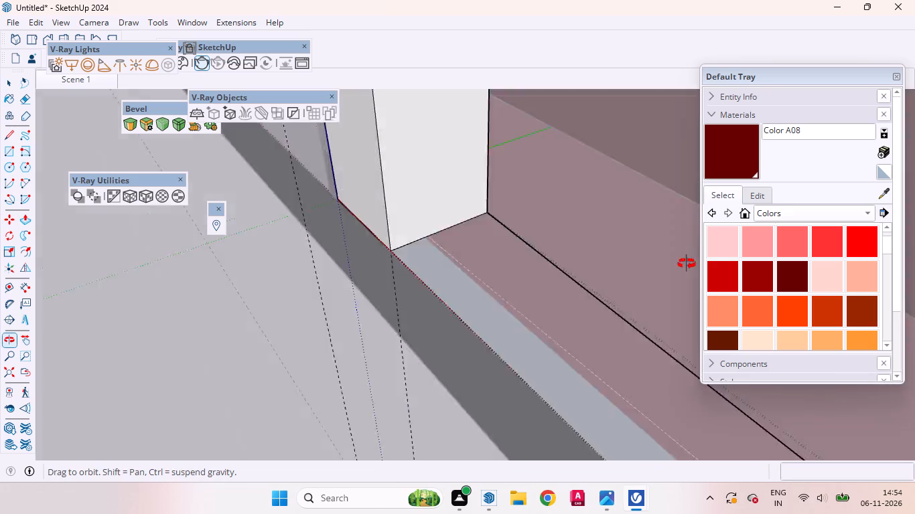
middle_drag(687, 264, 814, 244)
scroll(379, 272, down, 12)
scroll(420, 290, up, 1)
scroll(421, 292, down, 16)
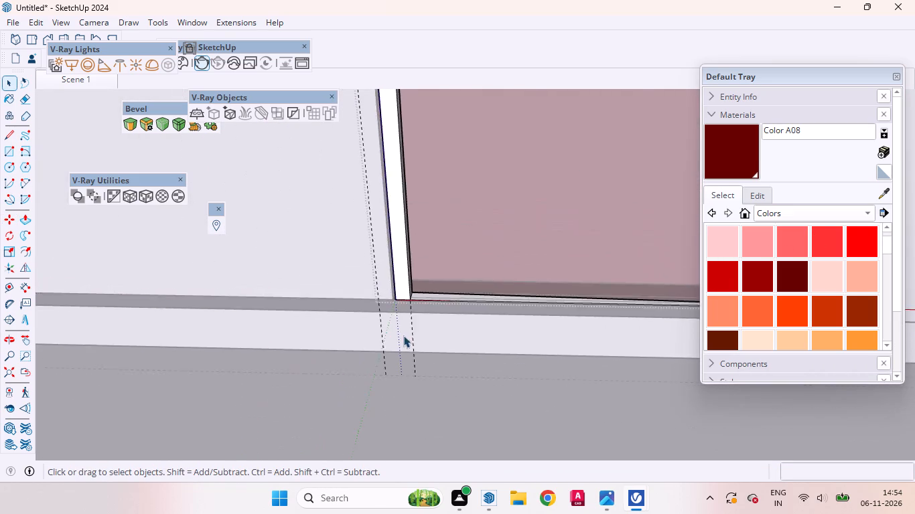
scroll(403, 335, down, 9)
scroll(412, 334, up, 1)
scroll(412, 334, down, 20)
scroll(442, 321, up, 1)
scroll(442, 321, down, 1)
click(557, 260)
click(553, 258)
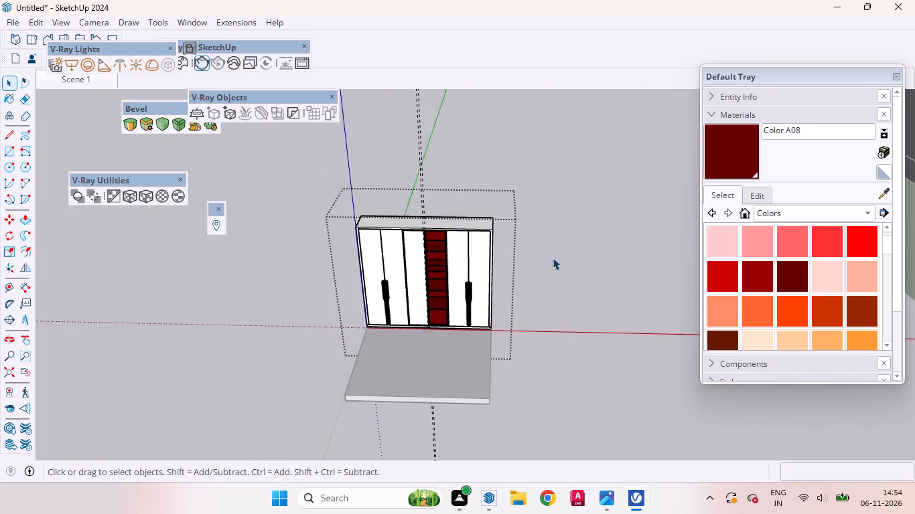
Erase the left middle door panel inside the wardrobe group.
scroll(408, 236, up, 20)
scroll(408, 236, up, 13)
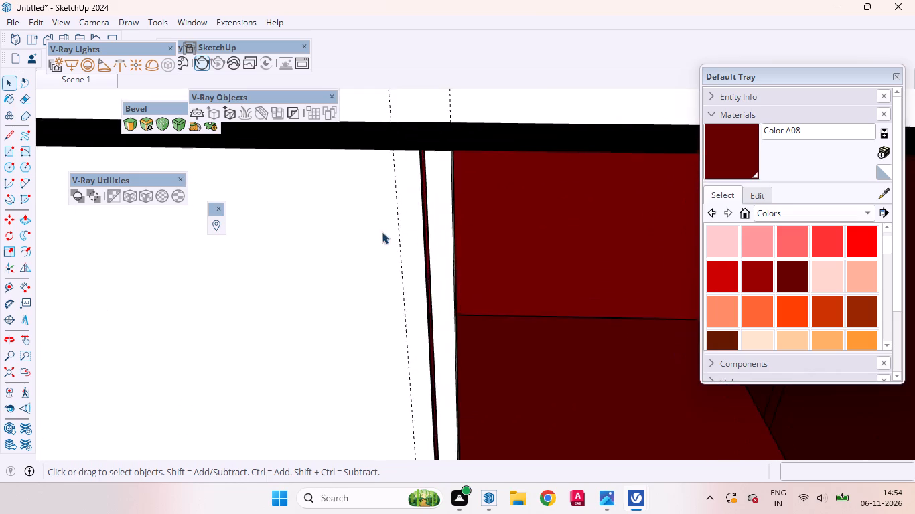
scroll(382, 232, up, 3)
middle_drag(366, 244, 118, 100)
scroll(355, 201, up, 4)
scroll(350, 193, down, 12)
click(318, 244)
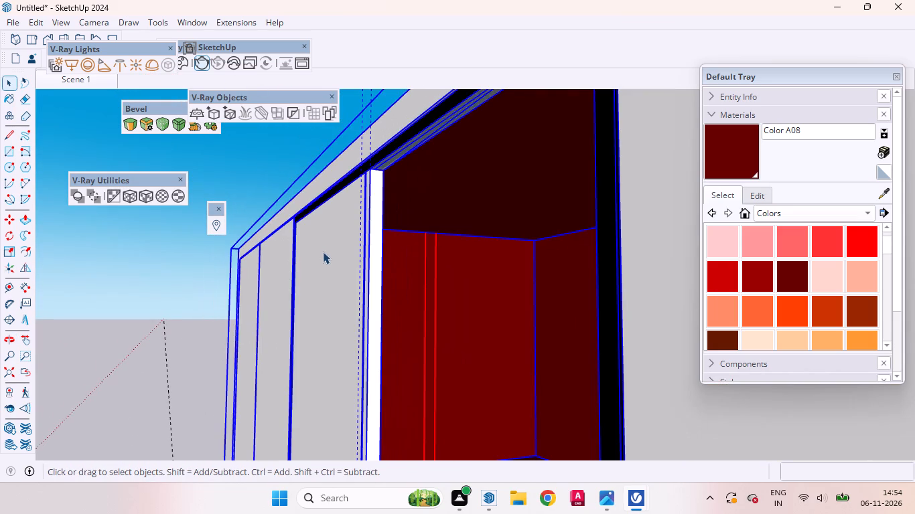
double_click(324, 254)
click(323, 274)
right_click(326, 276)
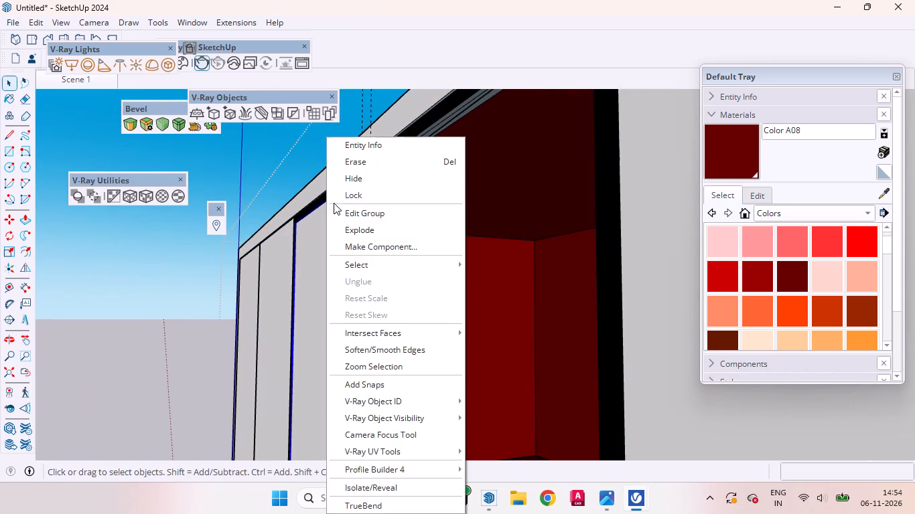
click(360, 159)
Examine the top end of the vertical strip where it meets the niche frame.
scroll(390, 177, up, 4)
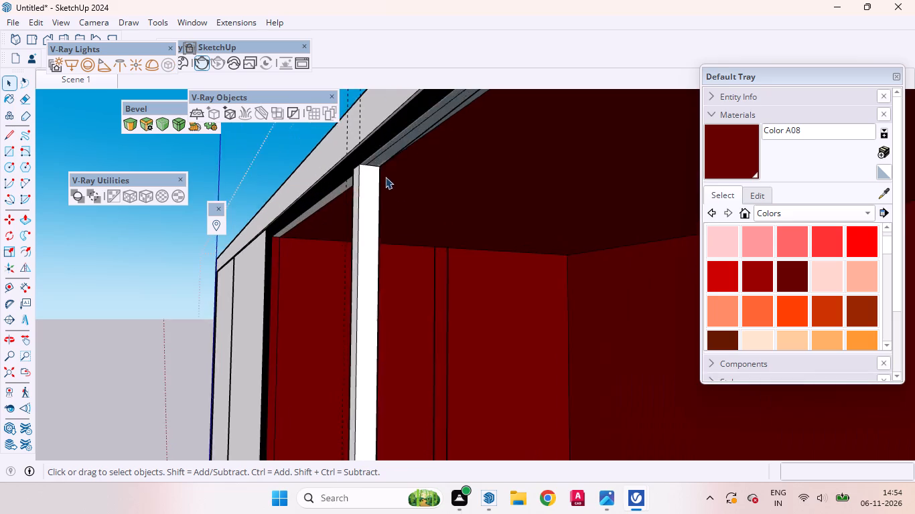
scroll(385, 177, up, 6)
middle_drag(355, 198, 587, 199)
scroll(546, 245, down, 10)
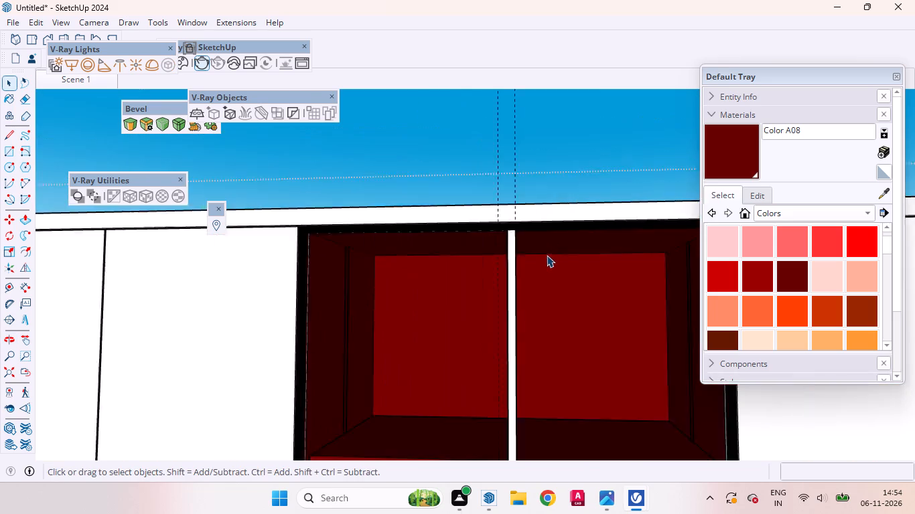
scroll(525, 242, up, 11)
middle_drag(480, 229, 500, 308)
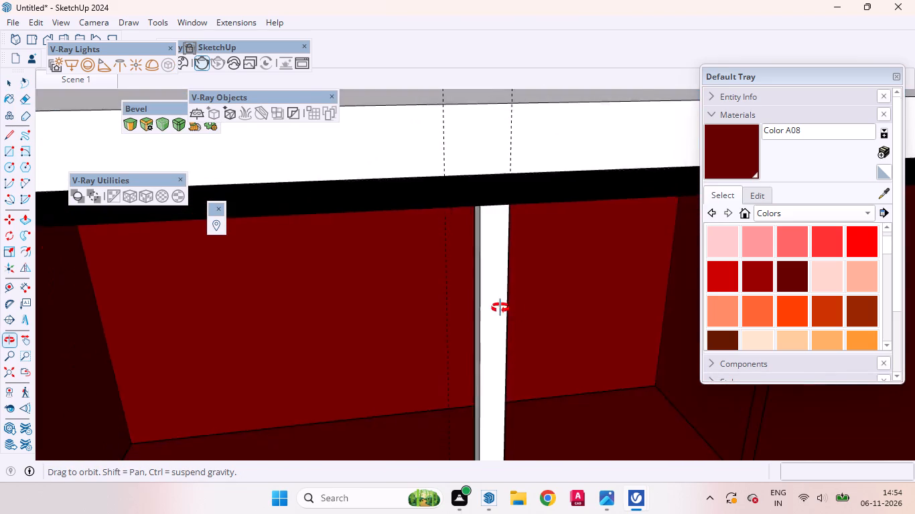
middle_drag(500, 308, 484, 292)
scroll(452, 179, down, 16)
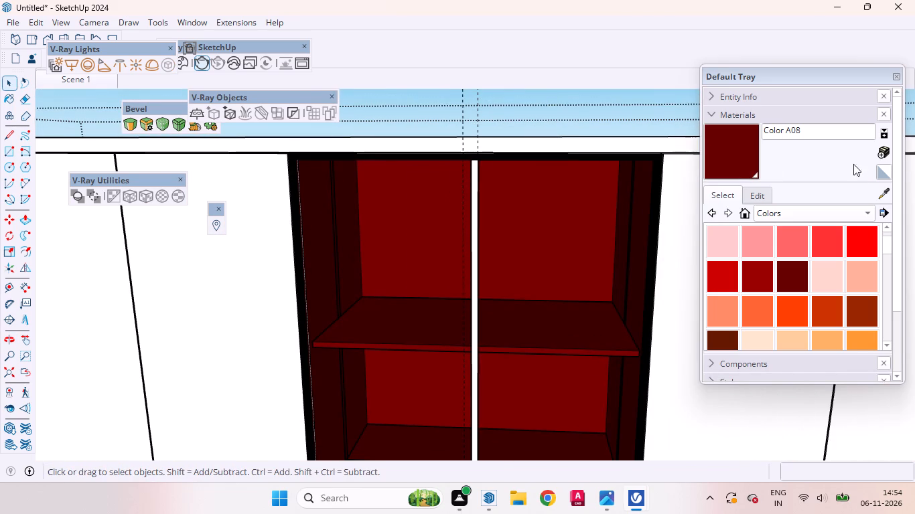
Sample the niche frame's black material [Color M09]1 and paint the central vertical strip with it.
click(879, 189)
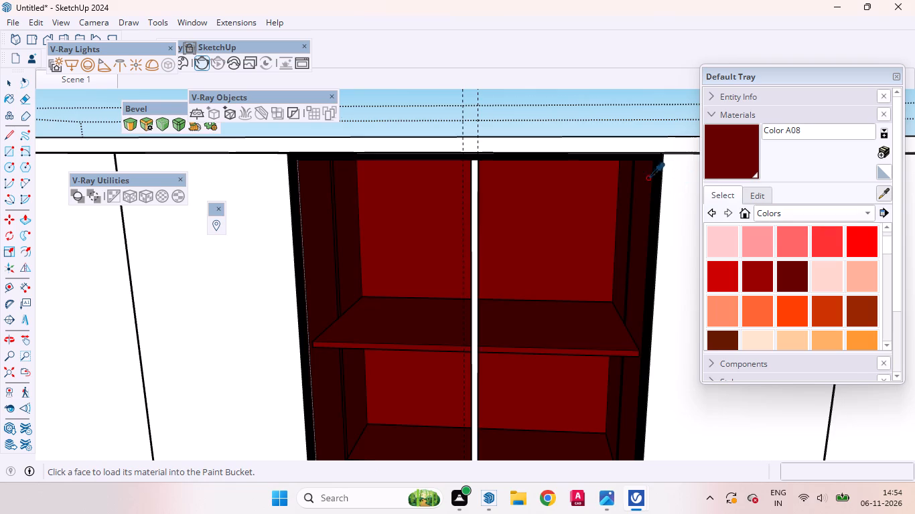
scroll(638, 176, up, 1)
scroll(638, 176, down, 1)
scroll(638, 176, up, 19)
click(686, 153)
scroll(600, 216, down, 4)
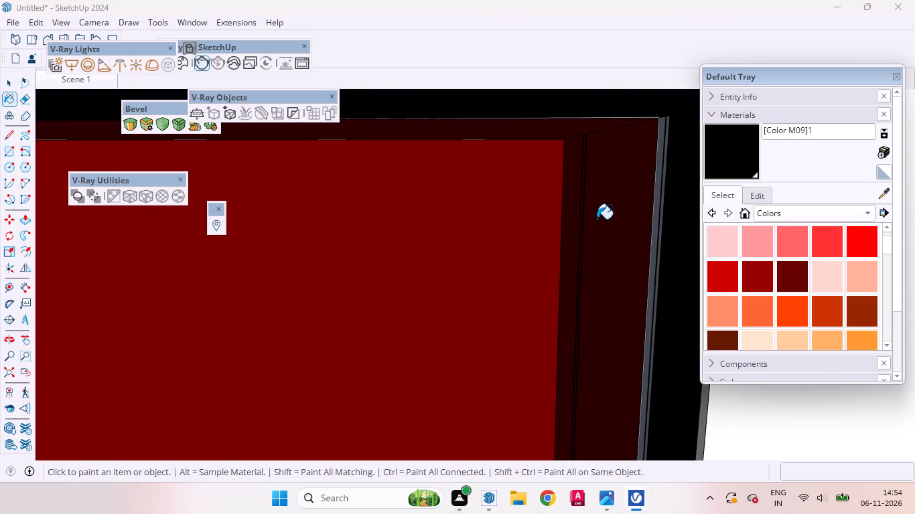
scroll(597, 219, down, 12)
scroll(425, 246, up, 4)
click(301, 244)
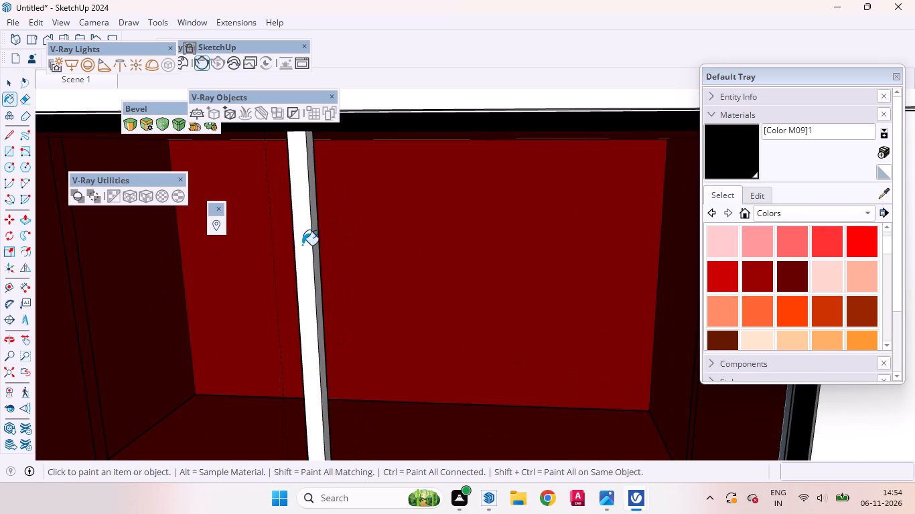
scroll(385, 240, down, 9)
scroll(415, 187, up, 1)
scroll(415, 186, down, 12)
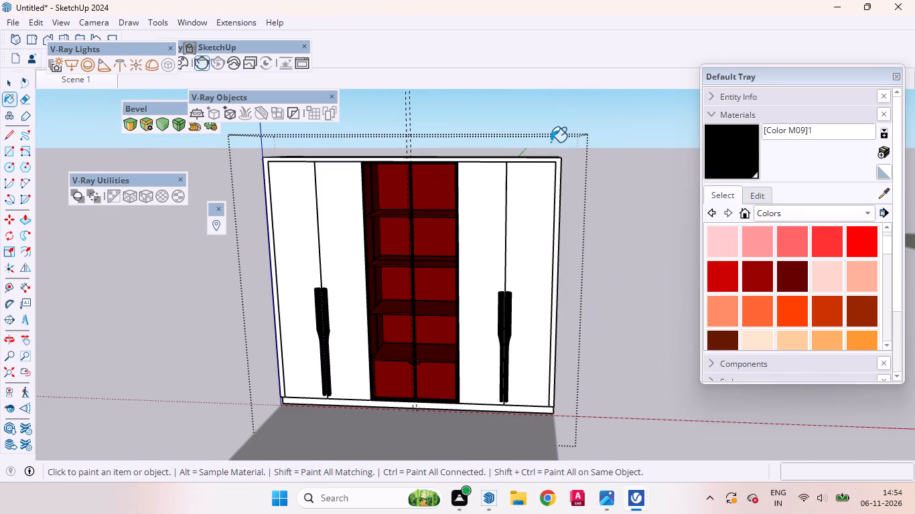
key(space)
click(608, 220)
Examine the lower part of the niche, where the black strip passes the drawer and meets the frame.
scroll(397, 390, up, 9)
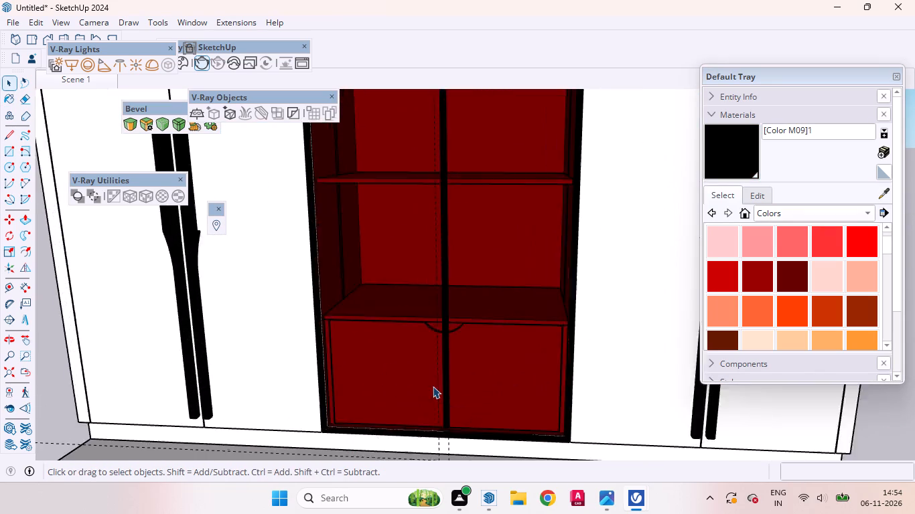
scroll(433, 386, up, 7)
middle_drag(431, 393, 493, 383)
scroll(403, 325, down, 5)
scroll(450, 364, up, 8)
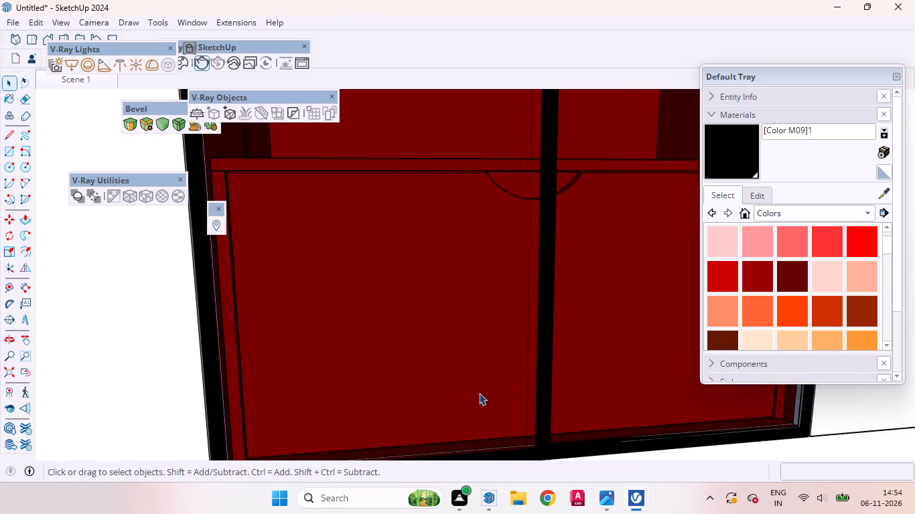
scroll(389, 317, down, 5)
middle_drag(408, 371, 283, 427)
scroll(364, 360, down, 6)
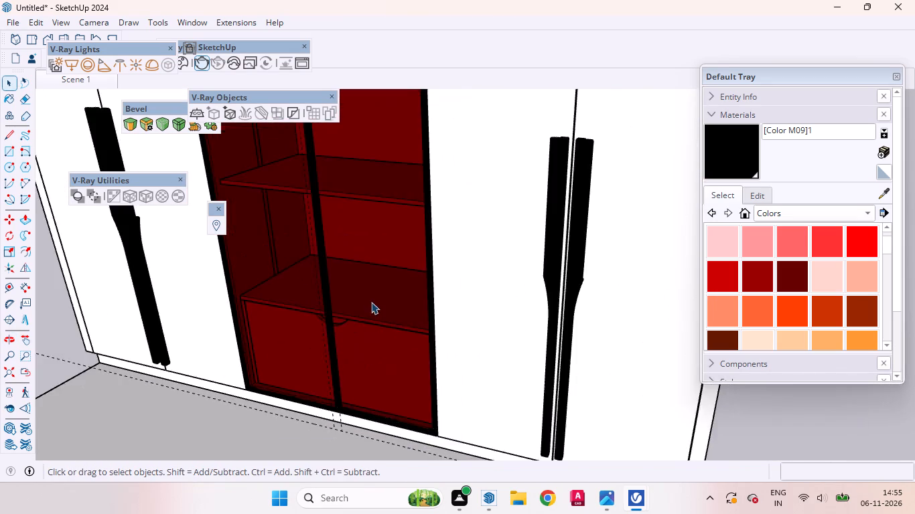
Paint the dark red ledge along the bottom of the niche frame, left of the central strip, with [Color M09]1.
scroll(371, 302, down, 2)
scroll(371, 302, up, 1)
scroll(371, 301, down, 2)
scroll(333, 353, down, 5)
middle_drag(343, 368, 457, 361)
scroll(390, 415, up, 11)
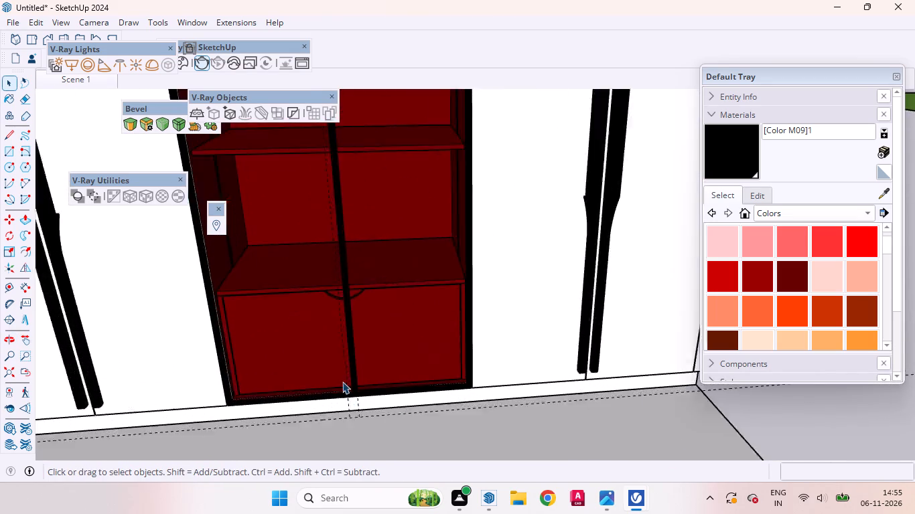
scroll(342, 381, up, 4)
scroll(342, 383, down, 1)
scroll(342, 383, up, 3)
middle_drag(366, 399, 480, 391)
scroll(568, 373, up, 7)
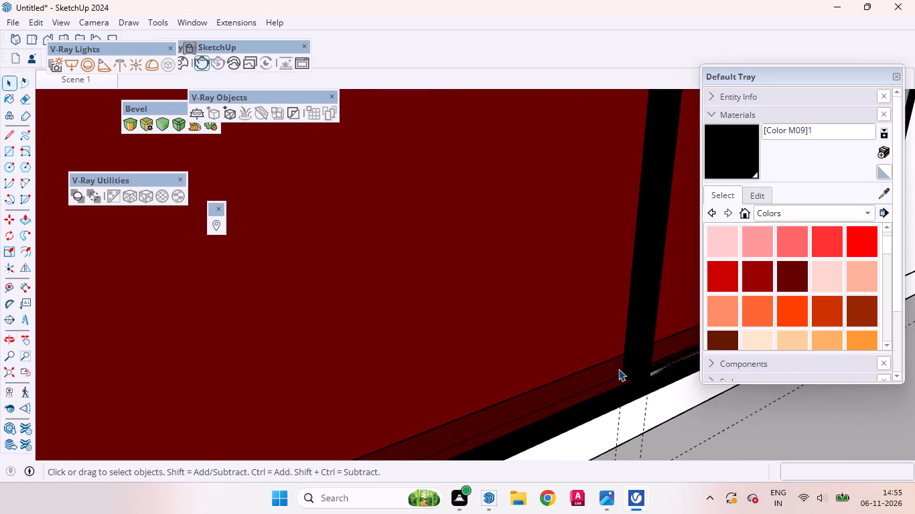
scroll(618, 369, up, 8)
click(610, 393)
double_click(612, 390)
click(608, 394)
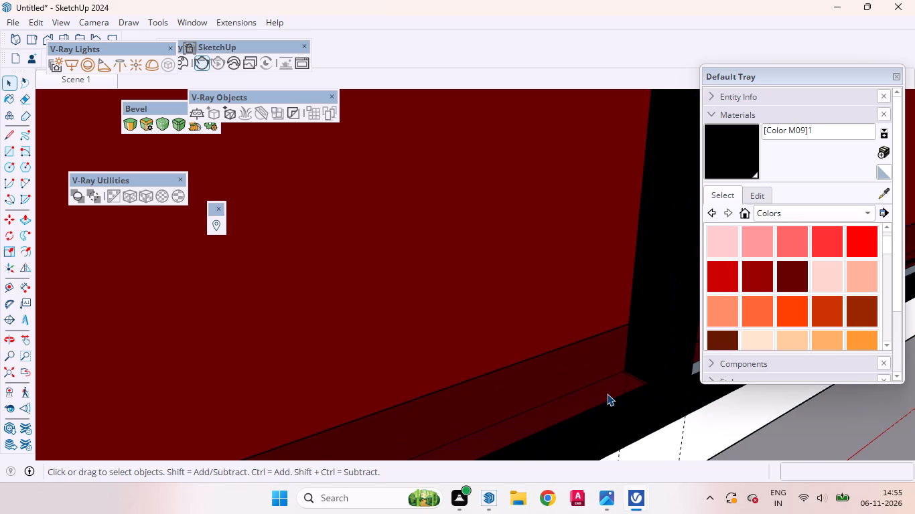
click(603, 394)
click(726, 160)
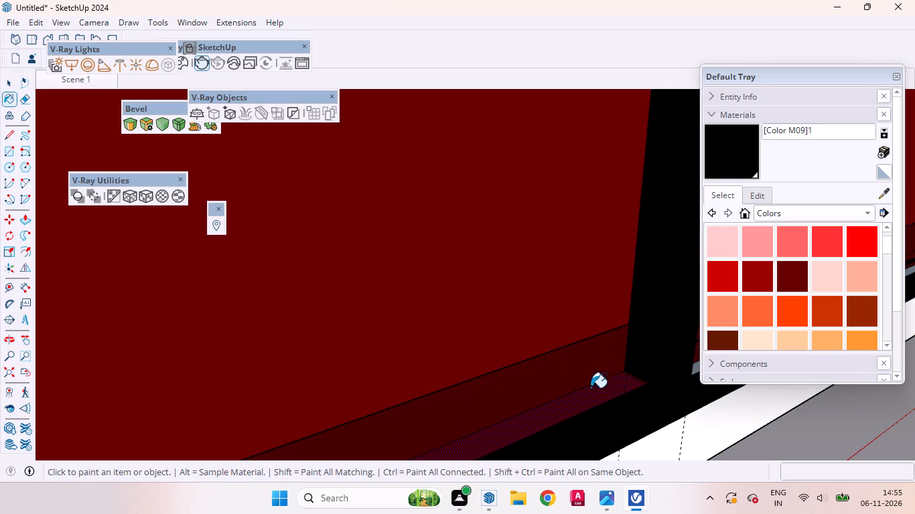
click(586, 400)
Paint the niche frame's remaining grey inner edges at the bottom and right side with [Color M09]1, and leave the group.
scroll(474, 420, down, 6)
scroll(683, 363, up, 9)
click(607, 370)
scroll(494, 390, down, 10)
scroll(628, 409, up, 3)
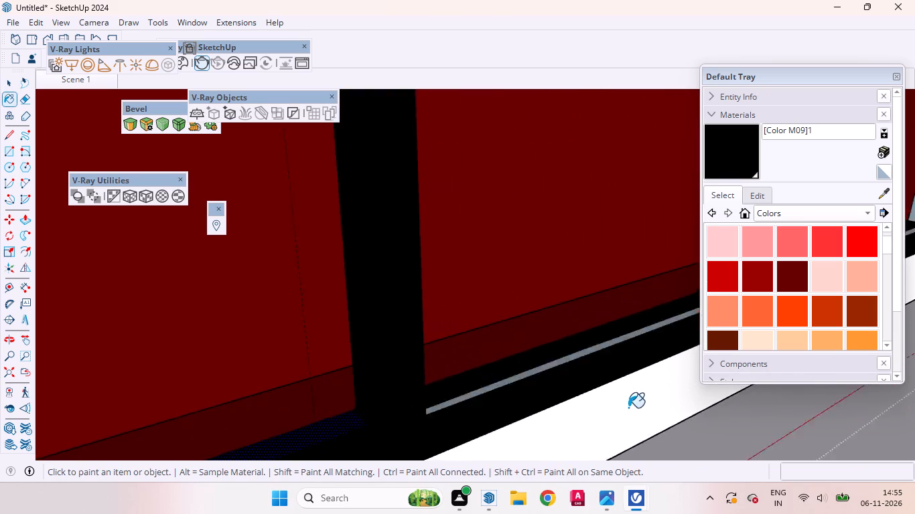
scroll(628, 408, up, 8)
middle_drag(299, 375, 341, 418)
click(423, 294)
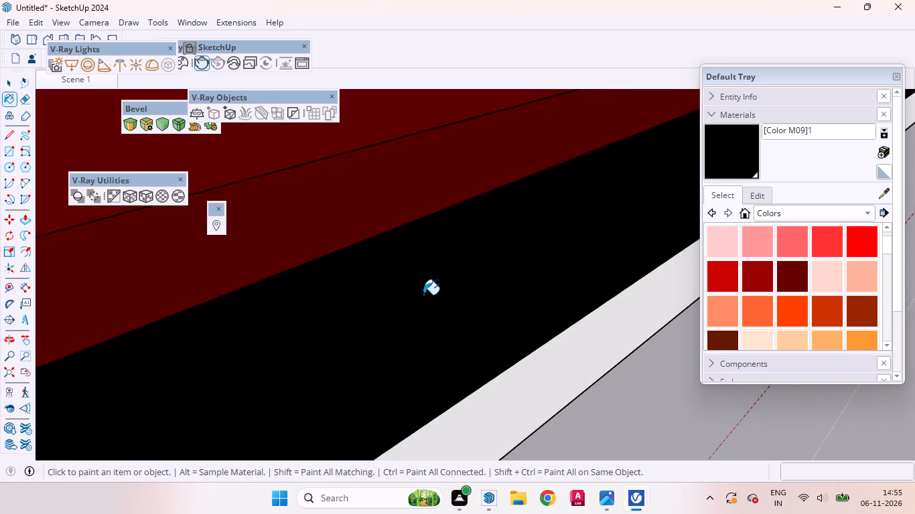
scroll(428, 317, down, 20)
scroll(428, 317, down, 8)
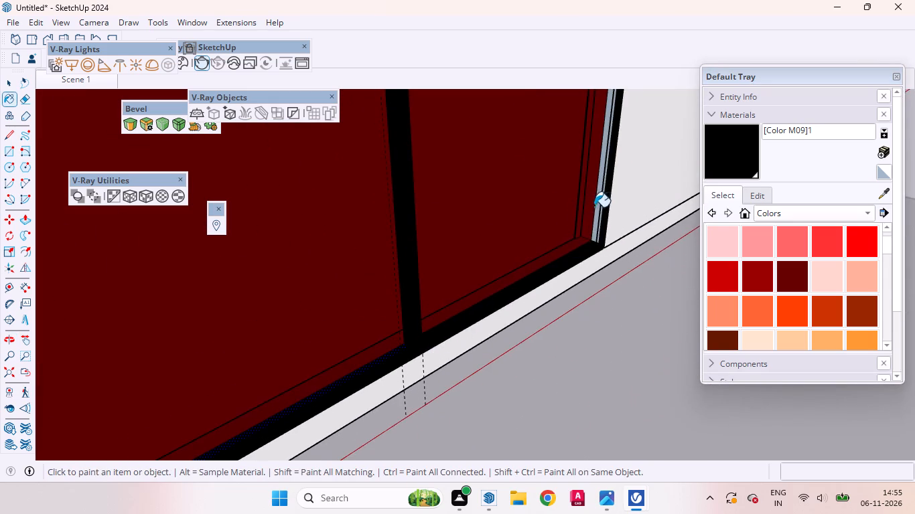
scroll(600, 201, up, 15)
click(595, 211)
click(606, 212)
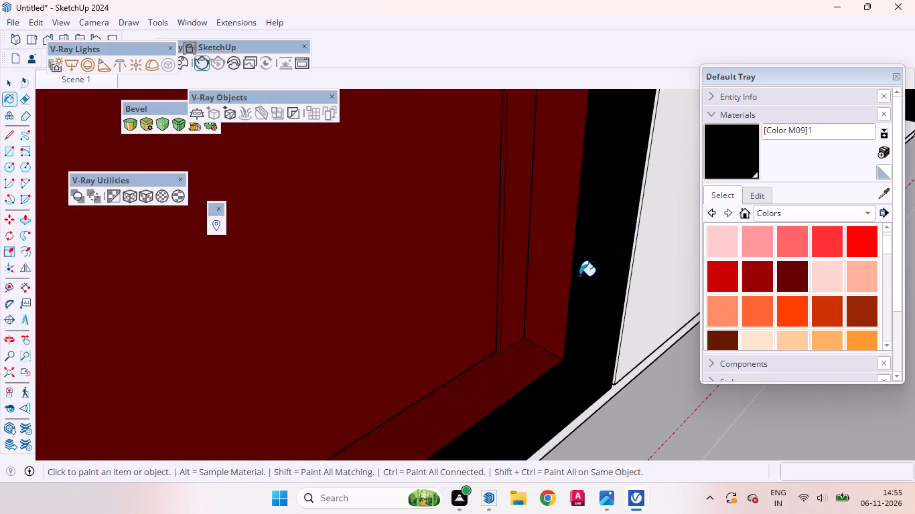
scroll(571, 301, down, 8)
scroll(564, 348, up, 2)
scroll(564, 350, down, 20)
scroll(564, 350, down, 6)
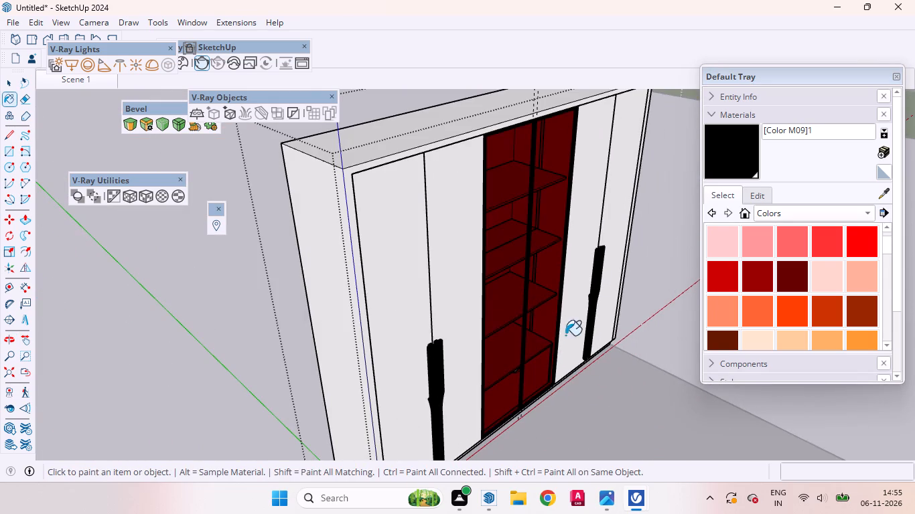
middle_drag(563, 367, 370, 303)
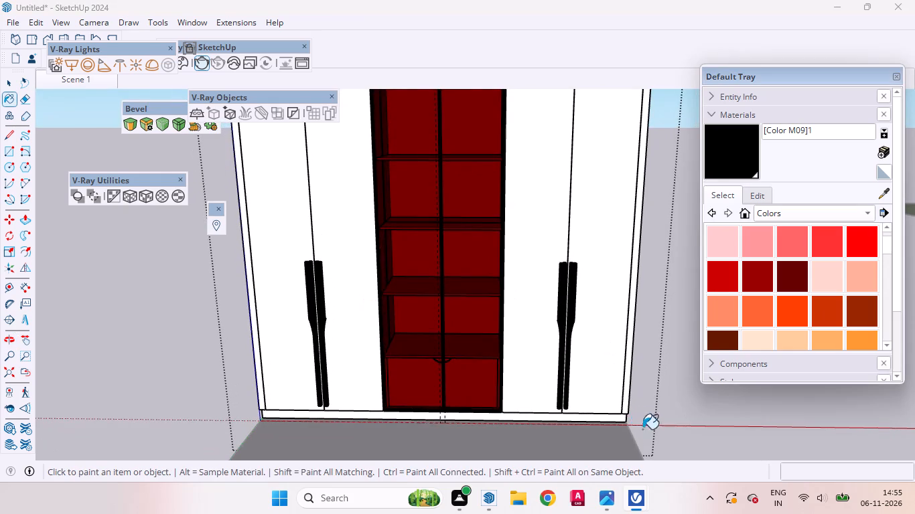
key(space)
click(707, 414)
scroll(452, 385, up, 6)
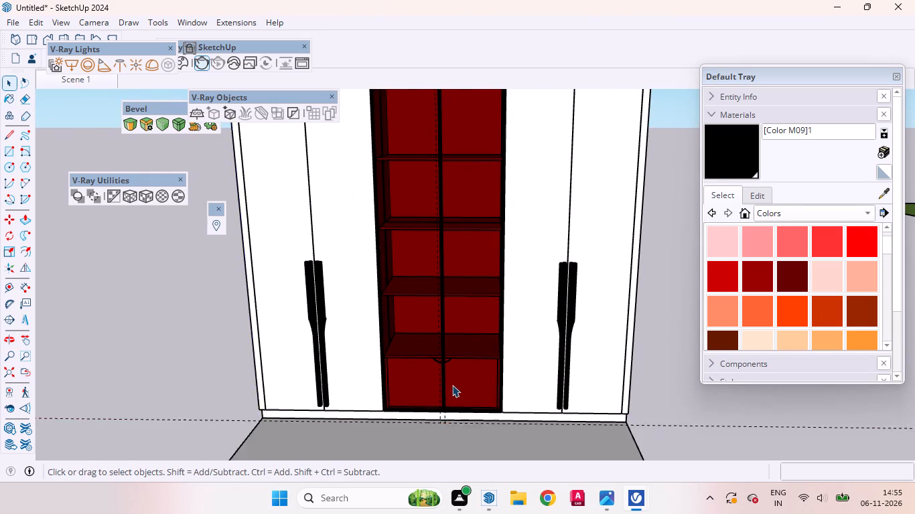
Open the central black strip's group and examine its lower end in front of the drawer.
scroll(452, 385, up, 6)
click(442, 393)
double_click(440, 384)
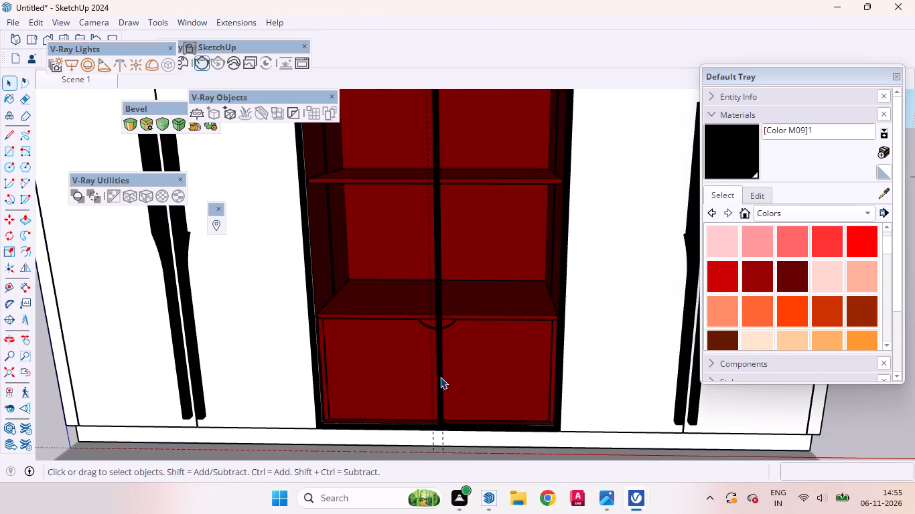
click(440, 375)
double_click(439, 382)
click(439, 382)
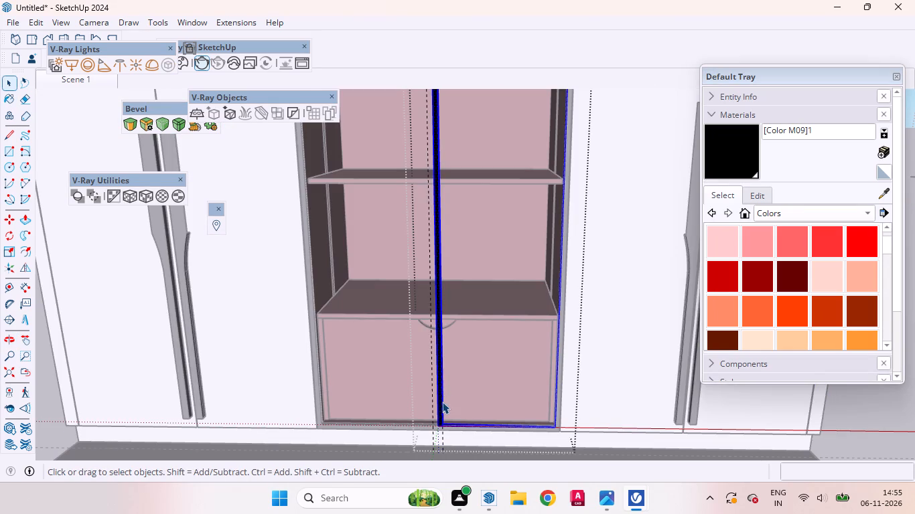
click(443, 394)
scroll(440, 416, up, 7)
click(442, 380)
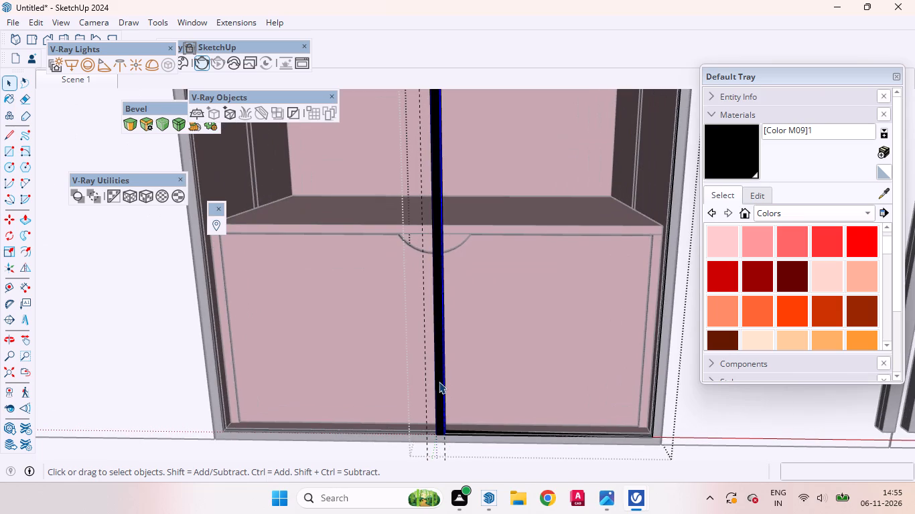
scroll(455, 377, down, 20)
scroll(455, 377, down, 2)
scroll(468, 390, up, 1)
scroll(468, 390, down, 2)
click(599, 413)
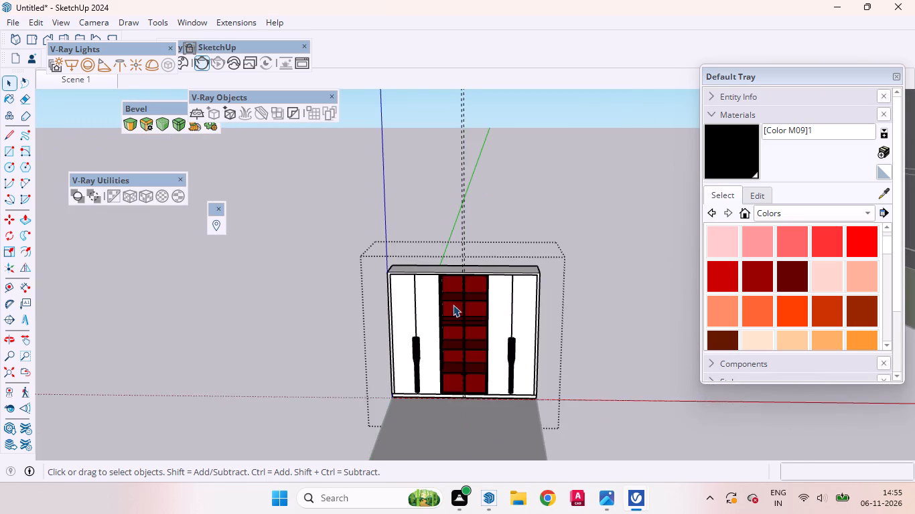
Place a vertical guide 3 mm to the left of the central strip's left edge, near the top of the niche.
scroll(449, 287, up, 11)
scroll(463, 280, down, 1)
scroll(489, 246, up, 11)
middle_drag(455, 296, 490, 202)
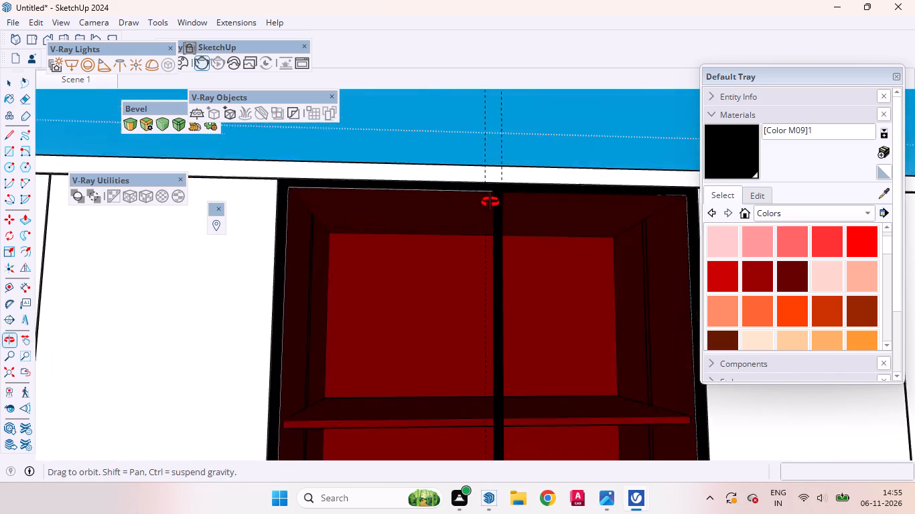
middle_drag(490, 202, 499, 198)
scroll(500, 193, up, 20)
scroll(500, 193, up, 2)
scroll(561, 211, up, 1)
middle_drag(561, 211, 527, 213)
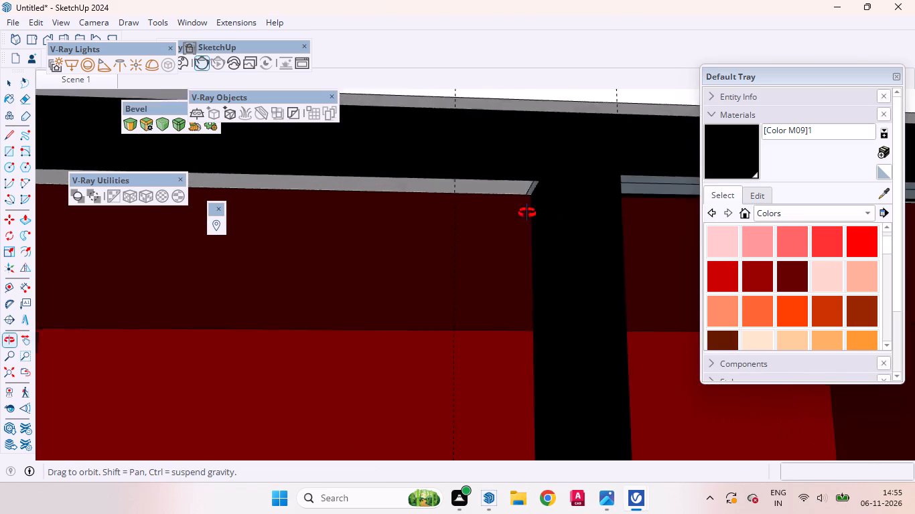
middle_drag(527, 213, 478, 262)
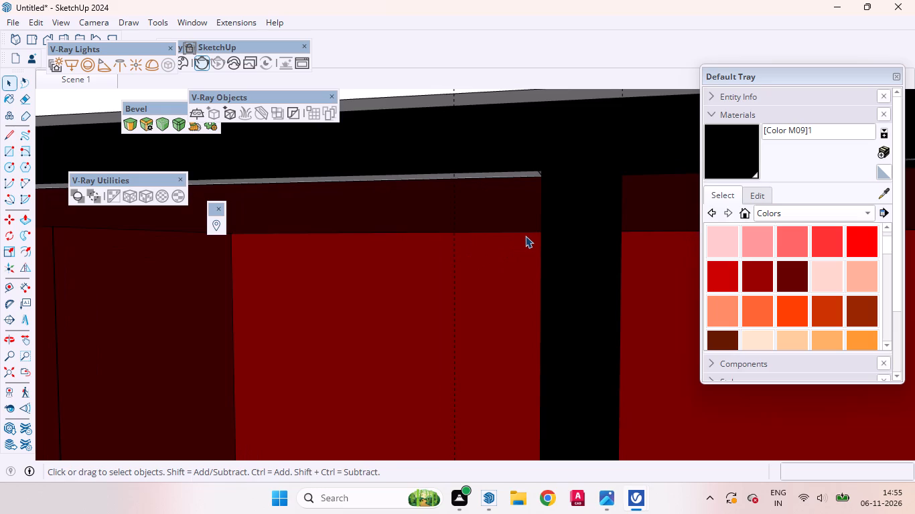
key(t)
click(541, 232)
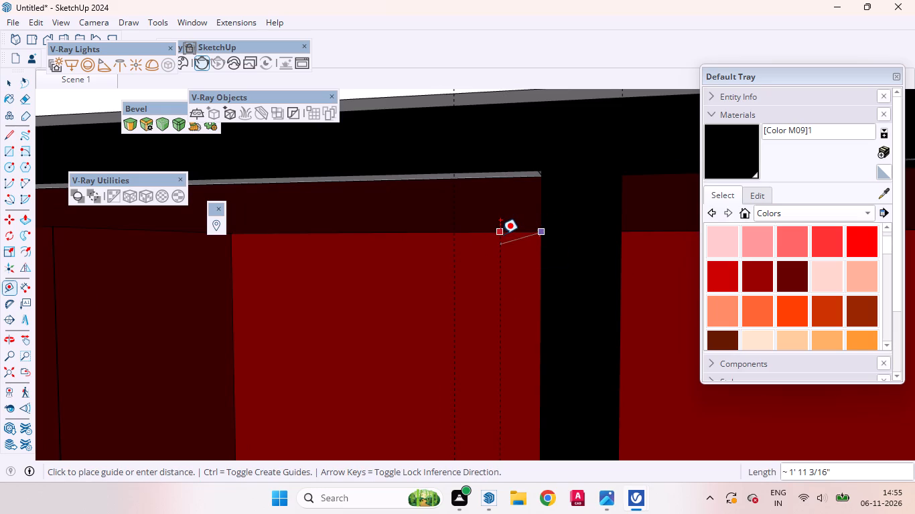
middle_drag(502, 242, 585, 248)
scroll(572, 248, up, 1)
scroll(505, 260, down, 9)
scroll(478, 256, up, 1)
scroll(478, 256, down, 2)
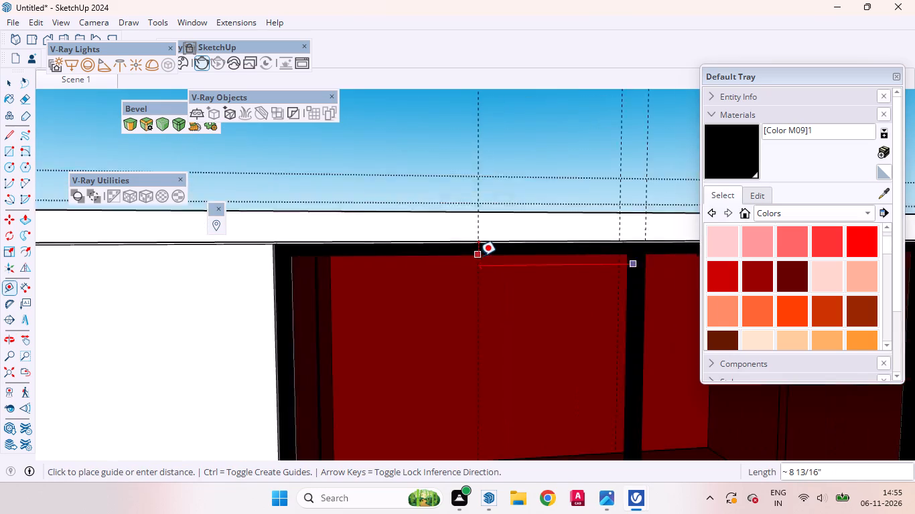
scroll(478, 256, down, 4)
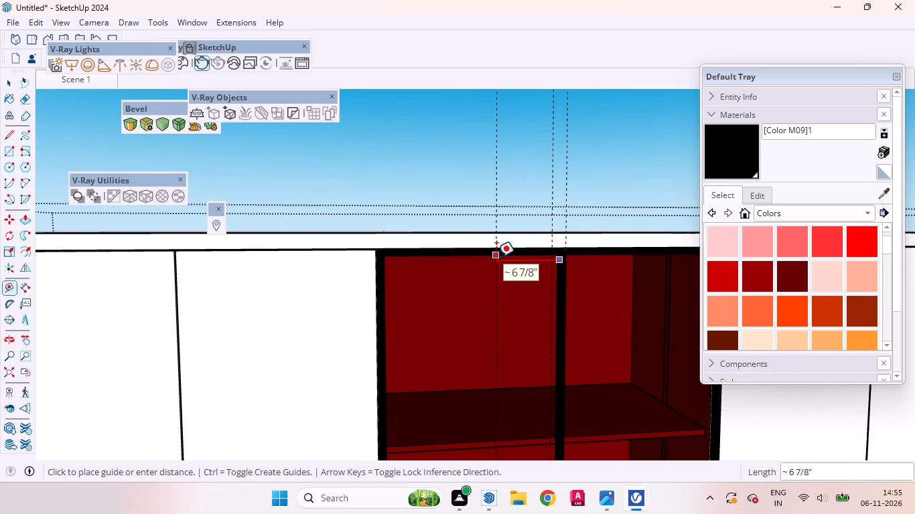
key(3)
text(mm)
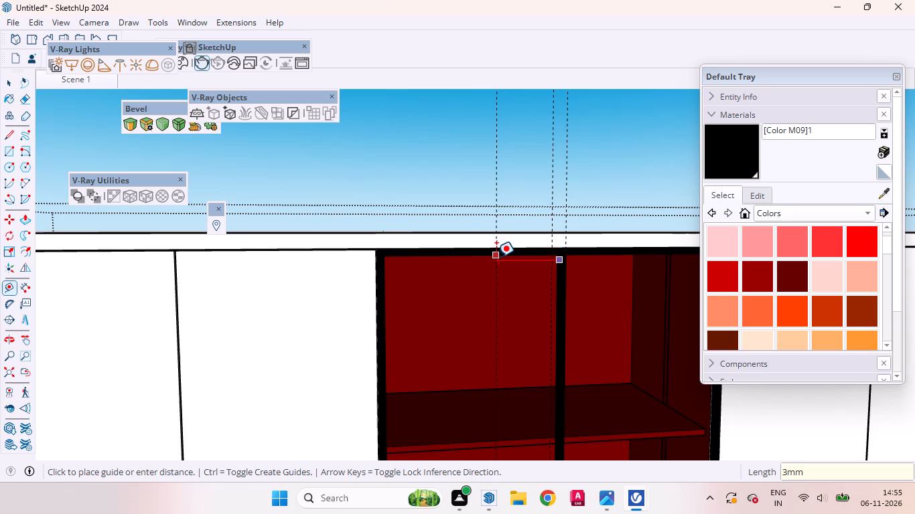
key(Return)
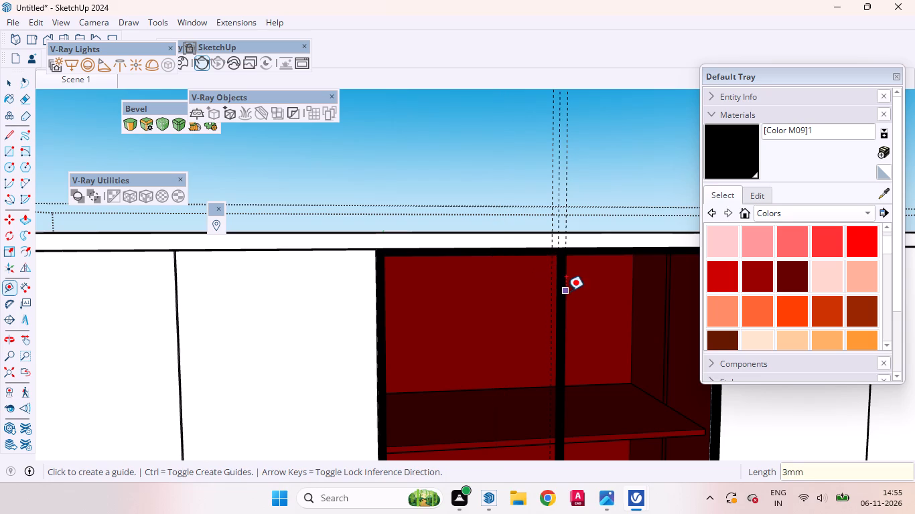
key(space)
Examine the top of the niche where the central strip, its vertical guides and the upper frame edge meet.
scroll(557, 274, up, 18)
middle_drag(533, 247, 518, 235)
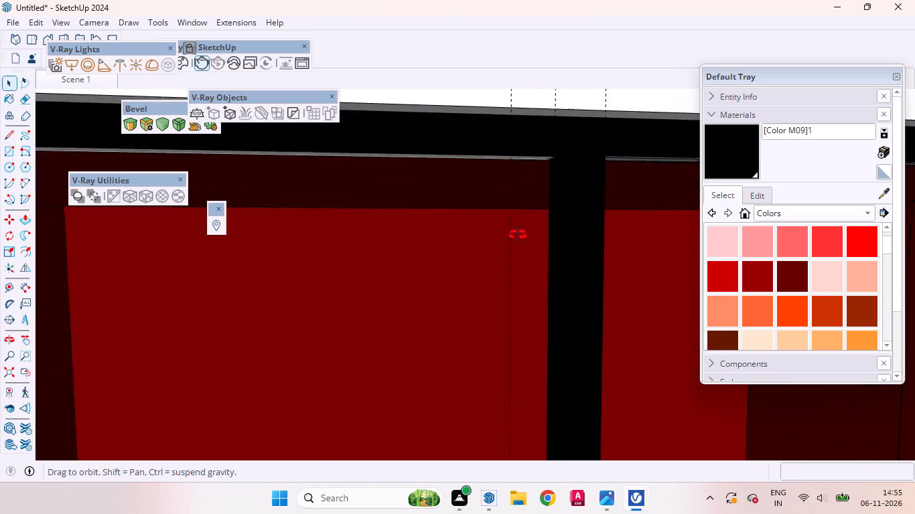
middle_drag(518, 235, 514, 236)
scroll(531, 240, down, 7)
scroll(516, 215, up, 9)
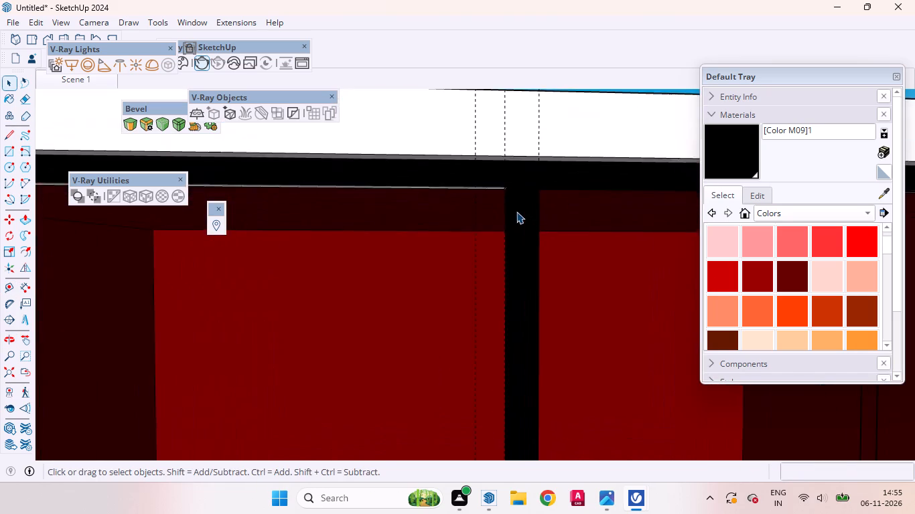
scroll(516, 211, up, 10)
scroll(516, 206, down, 1)
scroll(516, 206, up, 1)
middle_drag(510, 213, 460, 270)
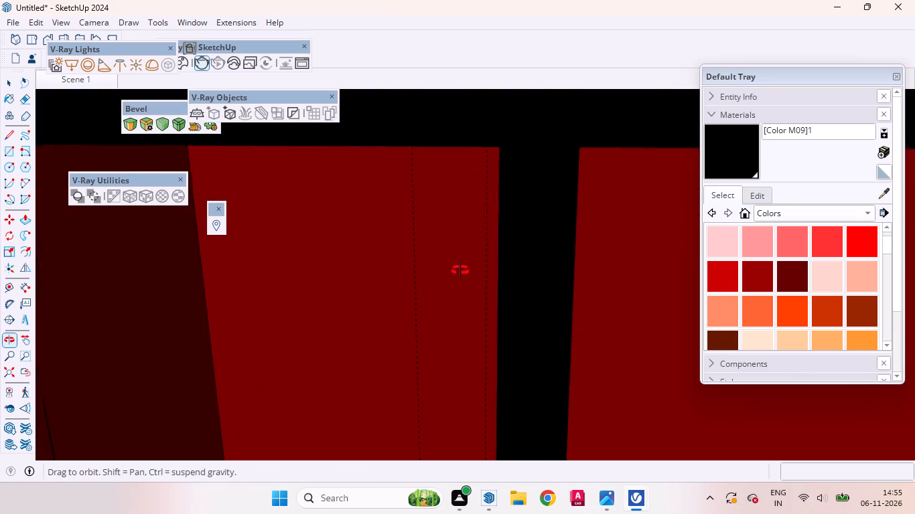
middle_drag(460, 270, 461, 270)
scroll(504, 238, down, 13)
scroll(504, 210, up, 5)
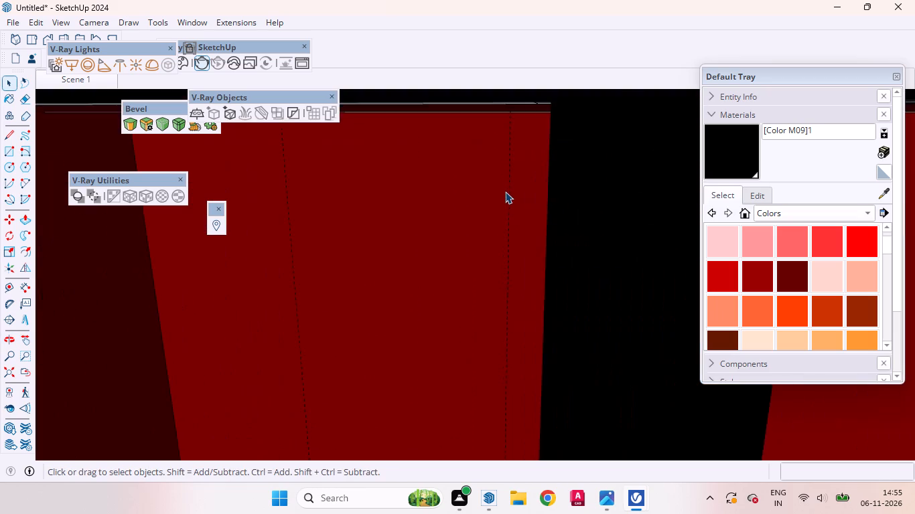
scroll(505, 191, up, 1)
scroll(505, 191, down, 4)
middle_drag(512, 179, 536, 166)
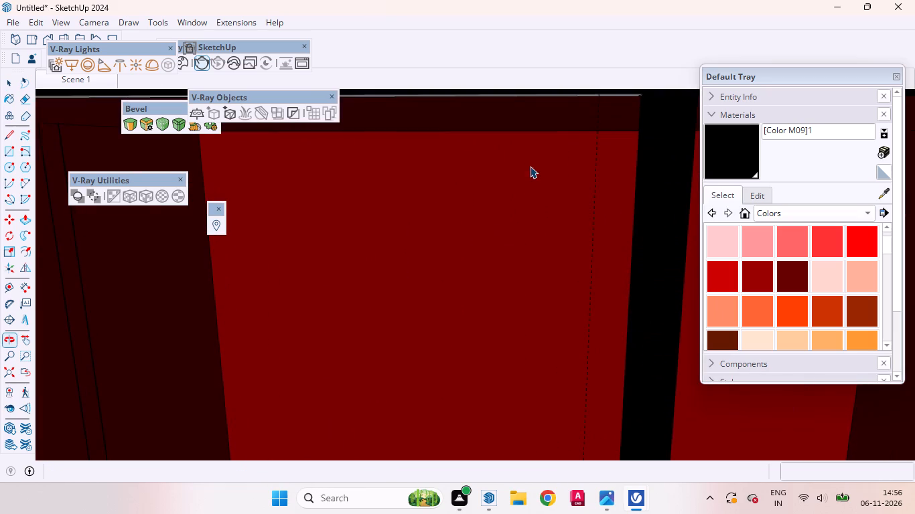
scroll(502, 181, down, 4)
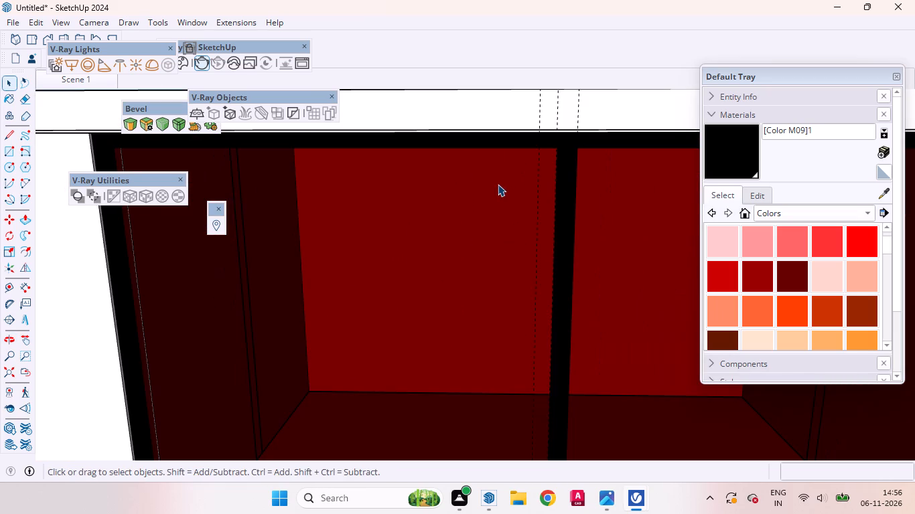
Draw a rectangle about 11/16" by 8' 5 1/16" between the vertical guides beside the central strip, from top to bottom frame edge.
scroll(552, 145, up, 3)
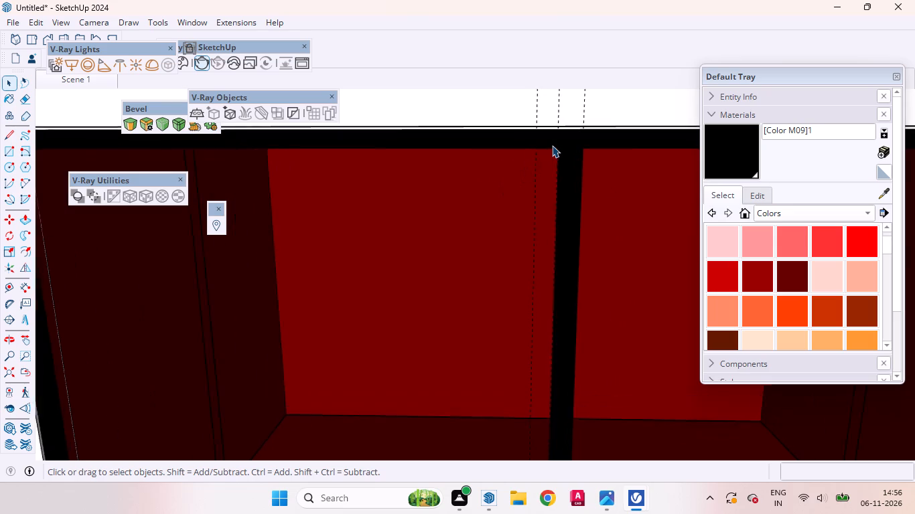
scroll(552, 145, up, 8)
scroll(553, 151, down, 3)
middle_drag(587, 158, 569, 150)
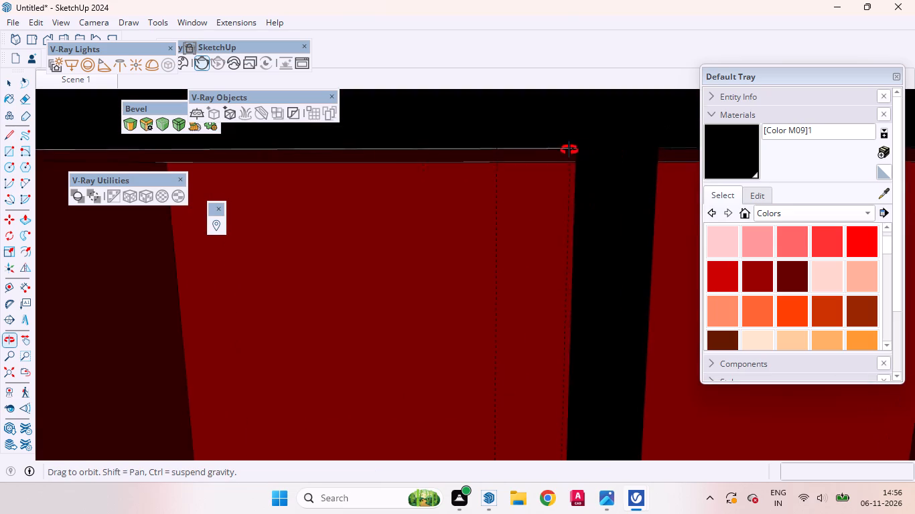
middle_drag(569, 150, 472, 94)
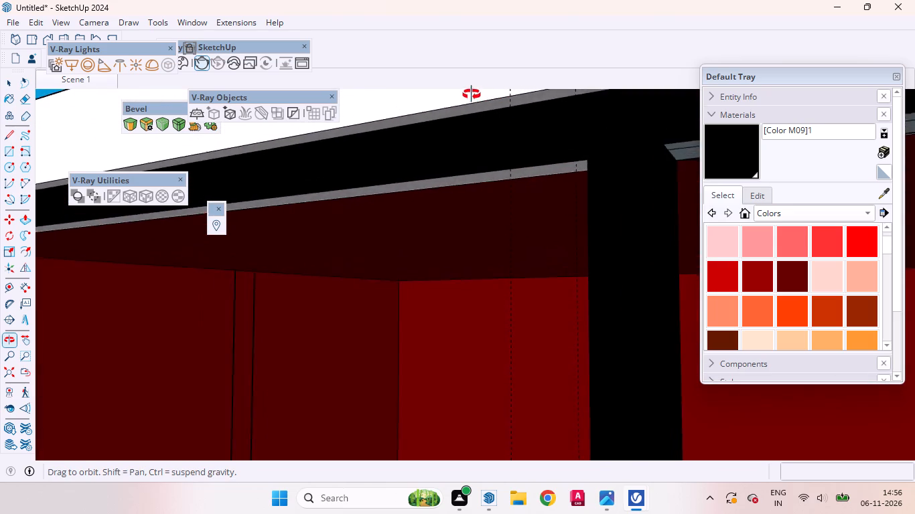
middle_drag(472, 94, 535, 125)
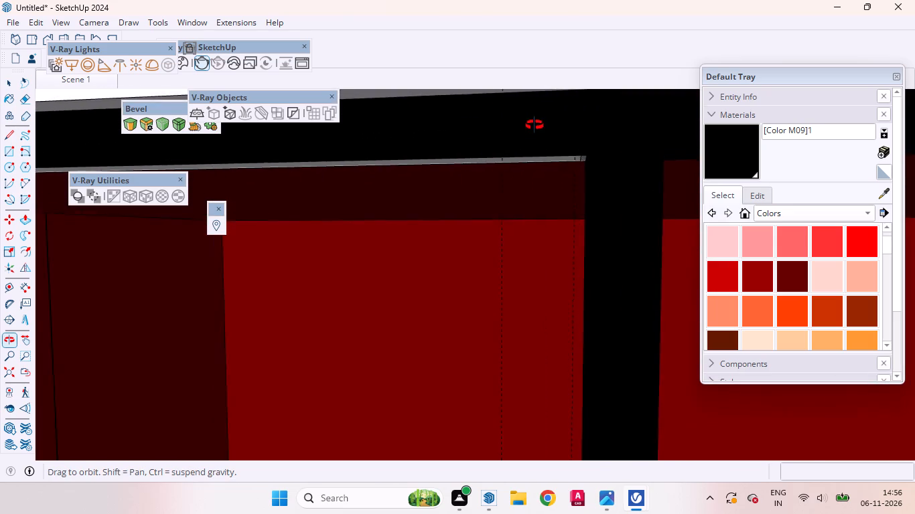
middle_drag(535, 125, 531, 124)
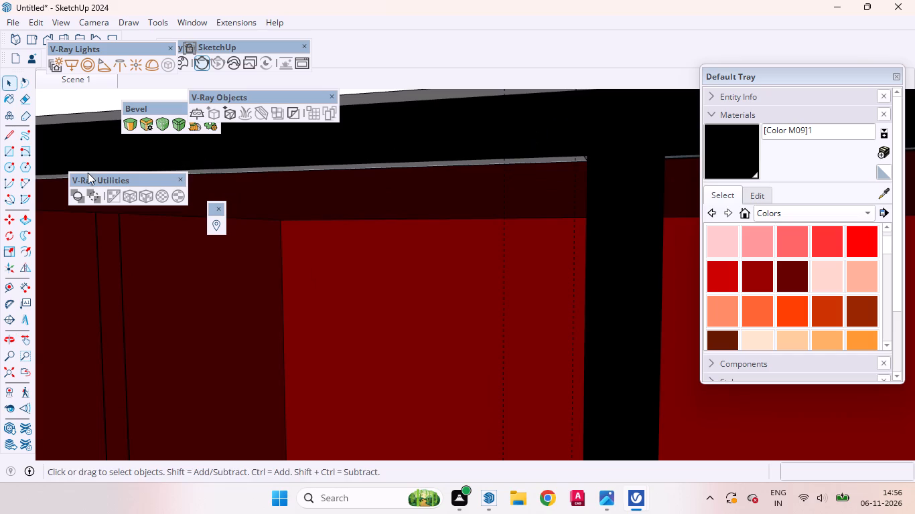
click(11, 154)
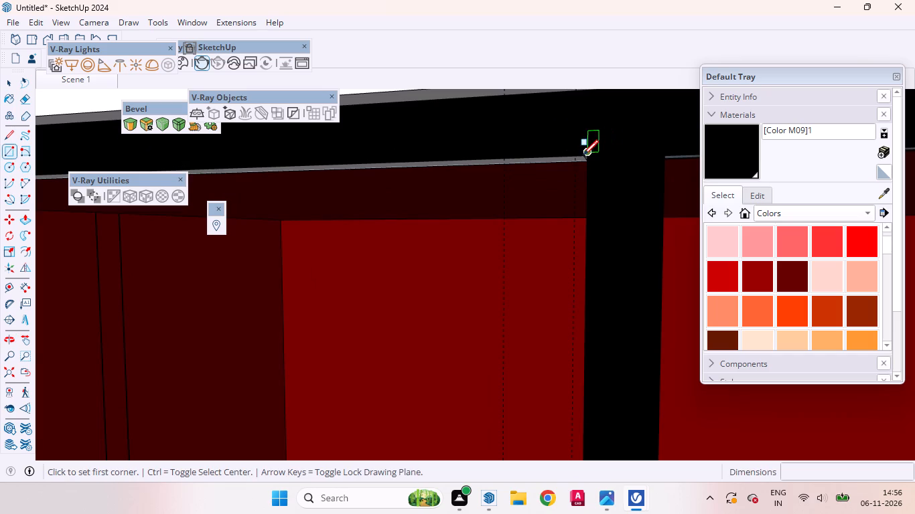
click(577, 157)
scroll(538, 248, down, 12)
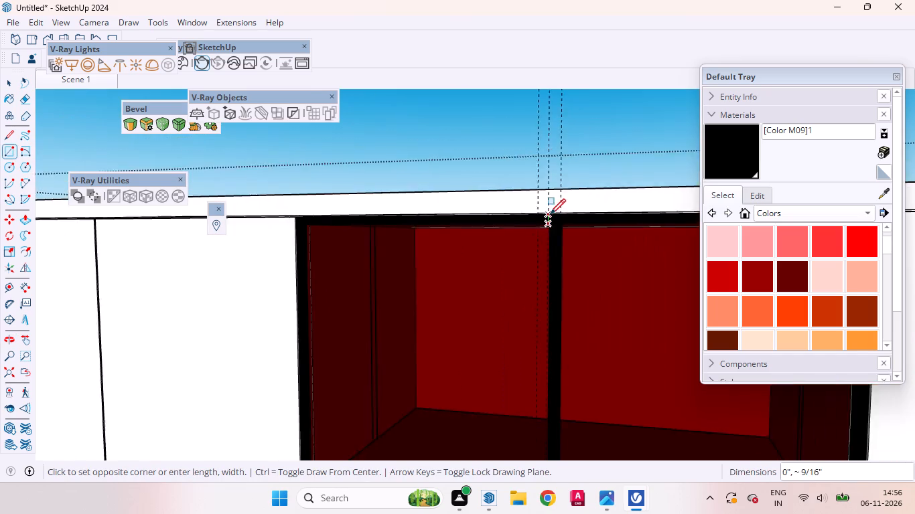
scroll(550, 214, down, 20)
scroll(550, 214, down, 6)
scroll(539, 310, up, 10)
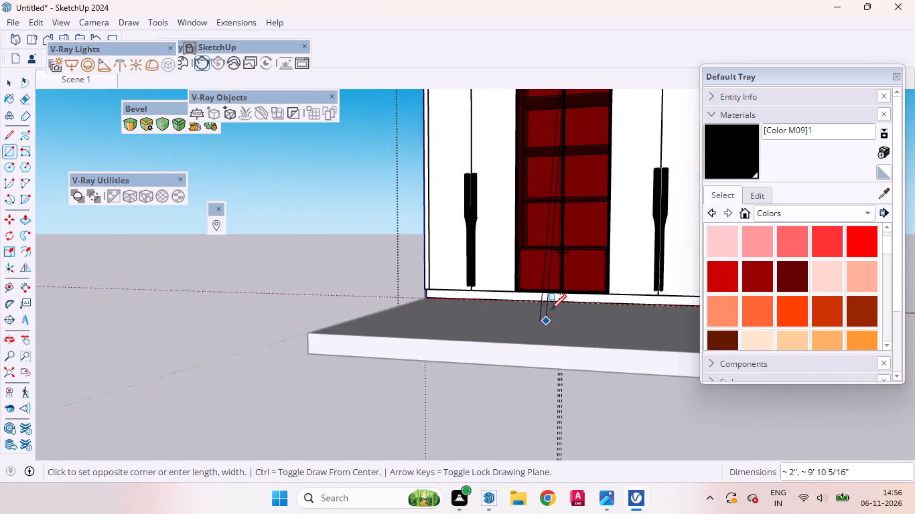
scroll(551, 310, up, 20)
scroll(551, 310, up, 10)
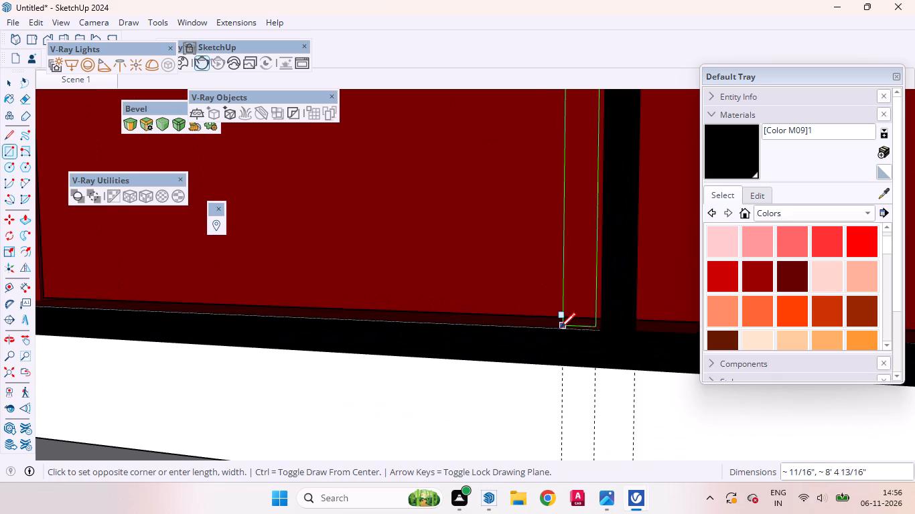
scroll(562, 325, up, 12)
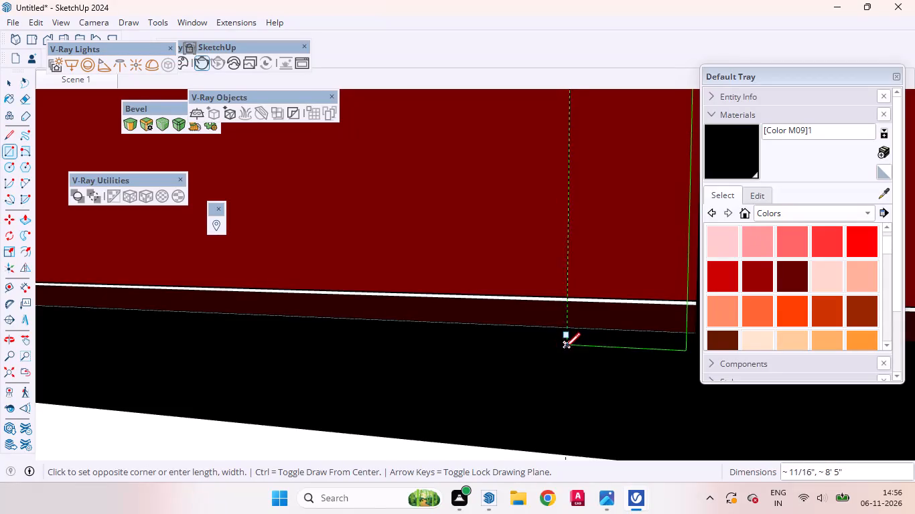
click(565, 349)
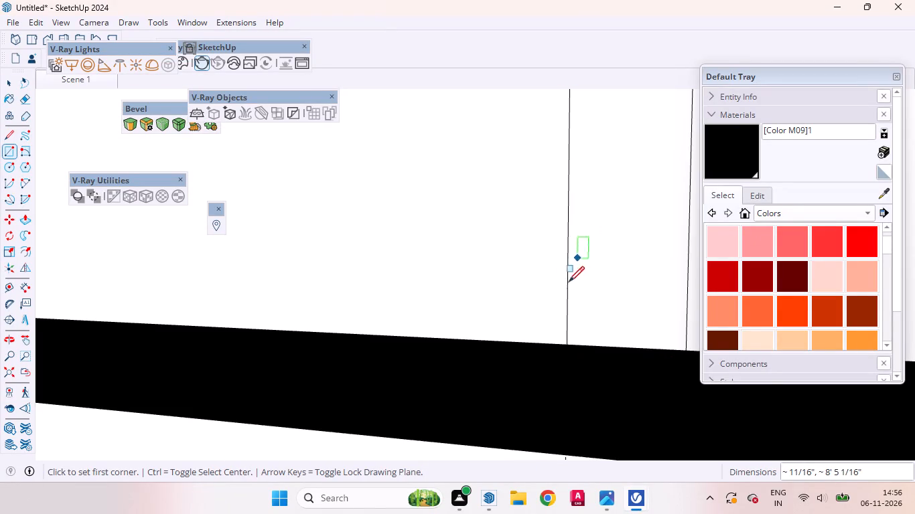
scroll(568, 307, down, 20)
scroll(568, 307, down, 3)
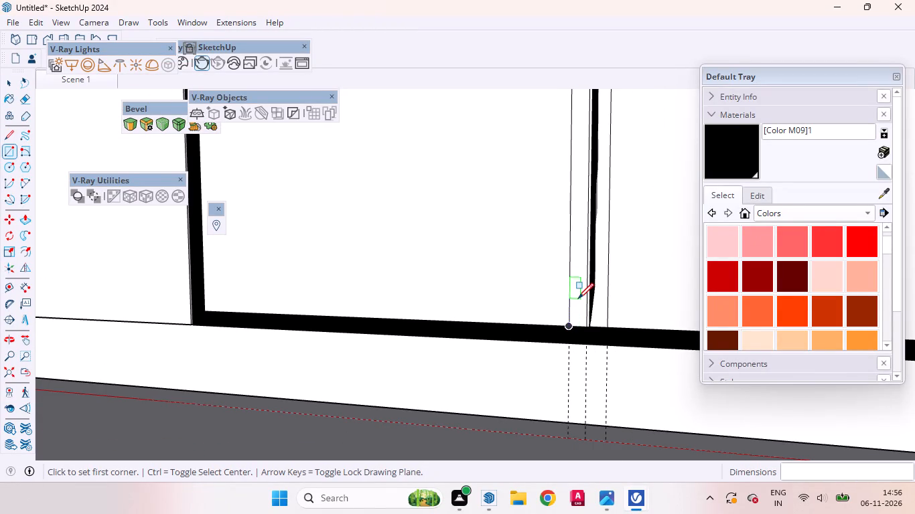
Undo the tall rectangle, the 3 mm guide beside the central strip and the edits made just before them.
key(ctrl+z)
key(ctrl+z)
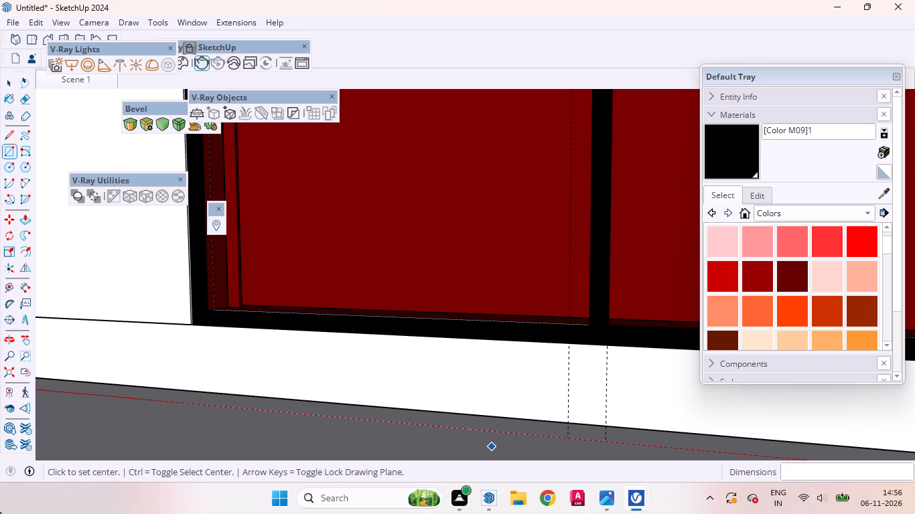
key(ctrl+z)
key(ctrl+z)
key(ctrl+z)
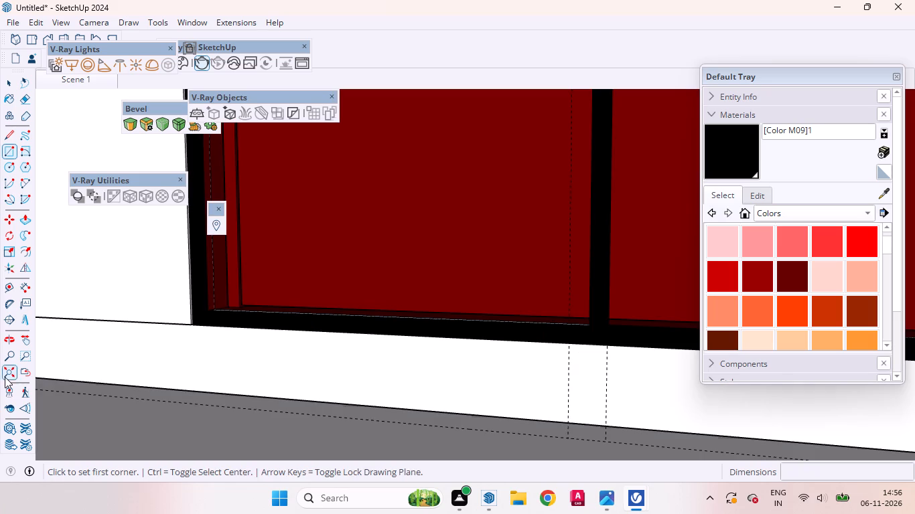
key(ctrl+z)
key(ctrl+z)
key(ctrl+z)
key(ctrl+z)
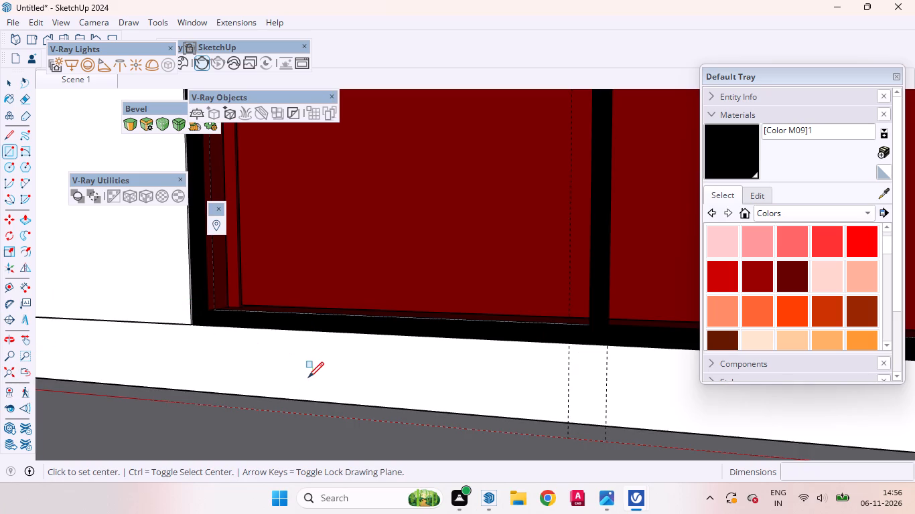
key(ctrl+z)
key(ctrl+z)
key(ctrl+z)
key(ctrl+z)
key(space)
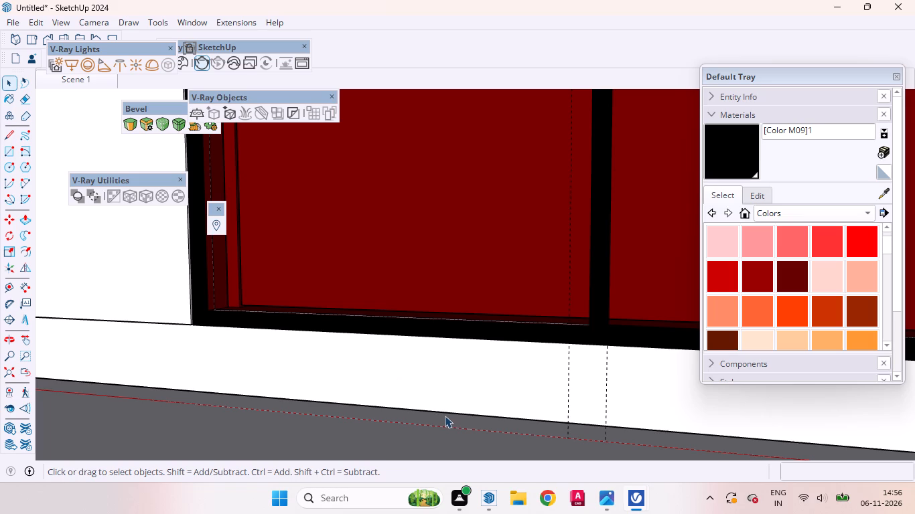
Check the central strip's lower end and undo the earlier edits back past its black painting.
scroll(354, 332, down, 11)
scroll(413, 337, up, 1)
scroll(413, 337, down, 4)
middle_drag(409, 336, 512, 426)
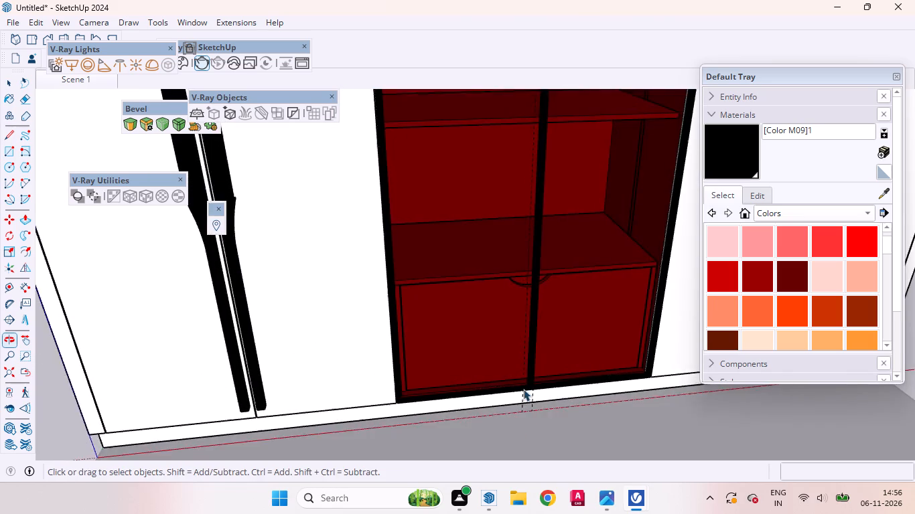
scroll(524, 389, up, 20)
scroll(524, 389, up, 6)
middle_drag(524, 369, 710, 426)
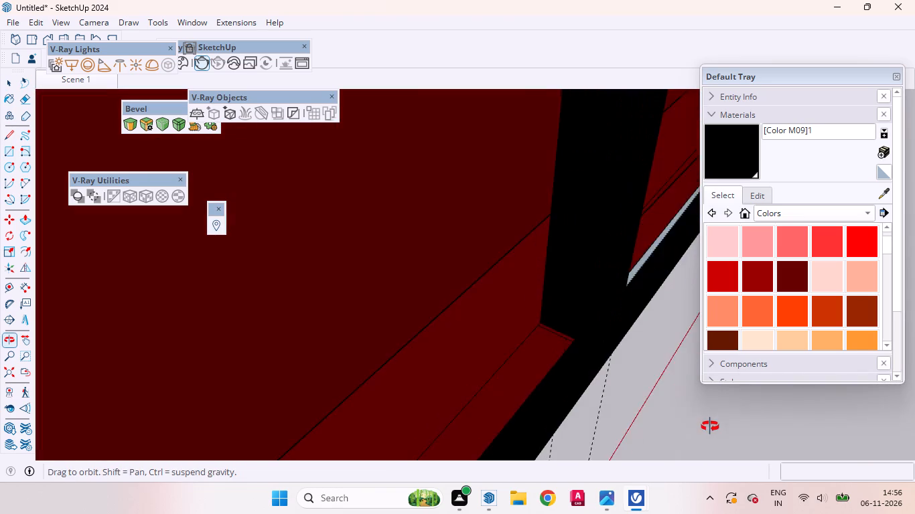
middle_drag(710, 426, 708, 425)
scroll(628, 348, up, 2)
scroll(557, 351, down, 5)
key(z)
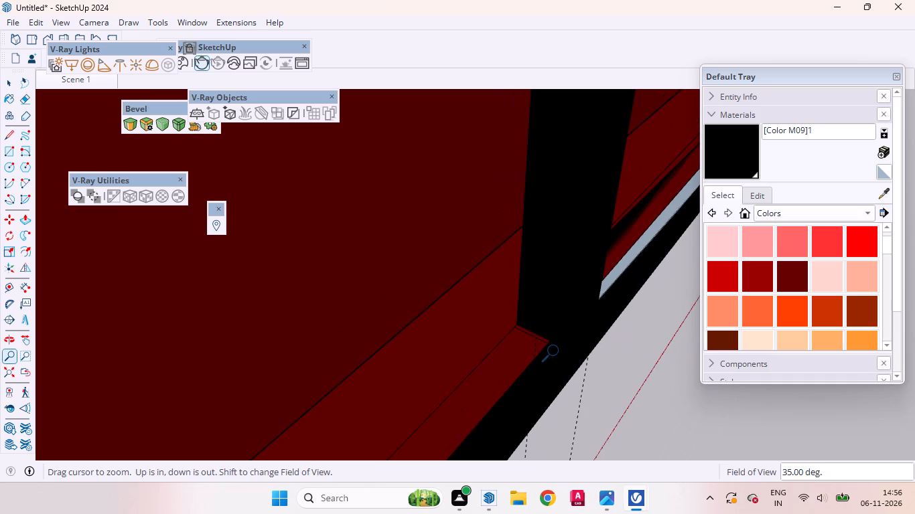
key(ctrl+z)
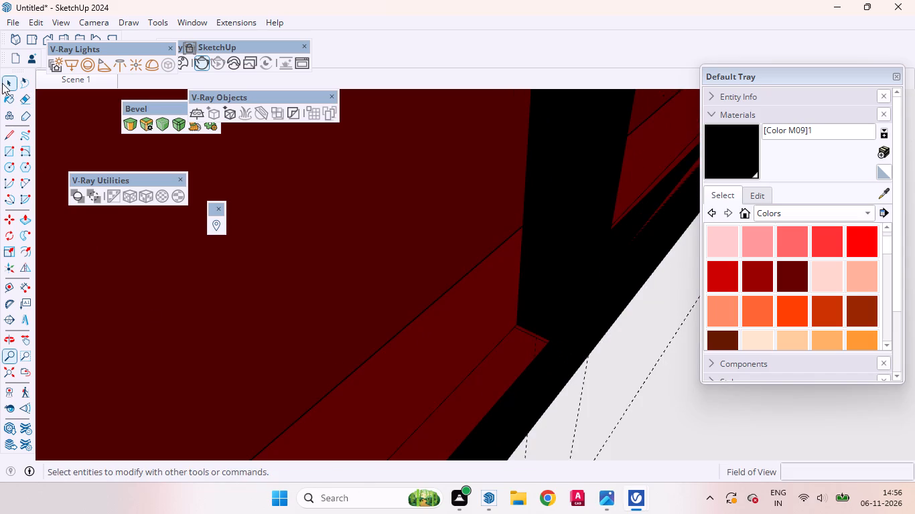
click(2, 83)
key(ctrl+z)
key(ctrl+z)
key(ctrl+z)
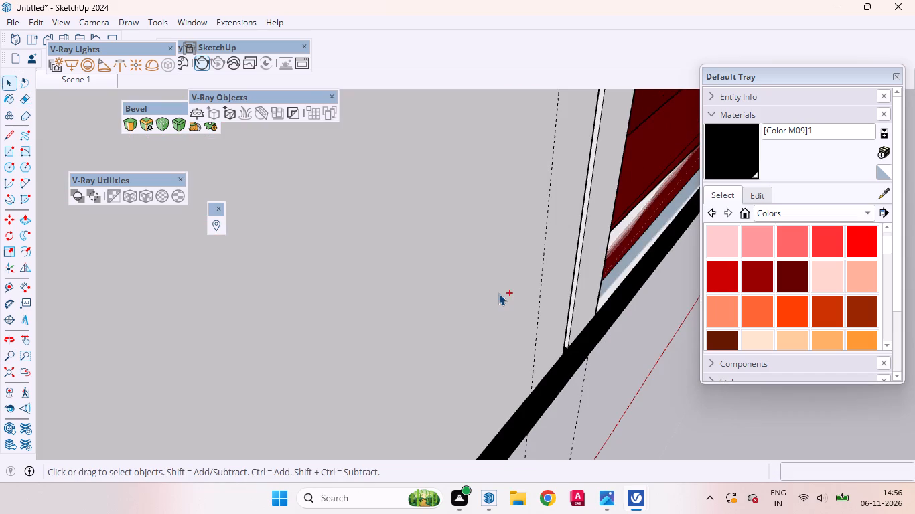
Keep undoing through the central strip's construction and guides, back to the white panel over the right half of the niche.
key(ctrl+z)
key(ctrl+z)
key(ctrl+z)
key(ctrl+z)
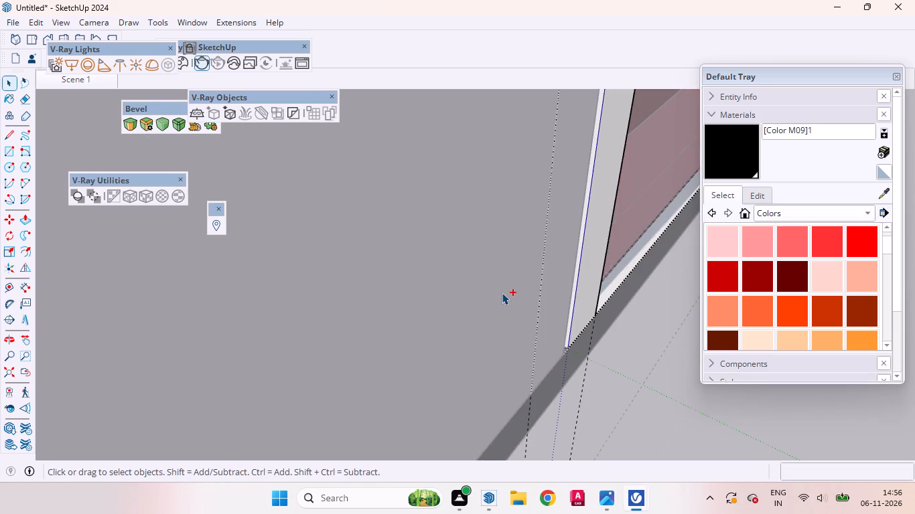
key(ctrl+z)
key(ctrl+z)
key(ctrl+z)
key(ctrl+z)
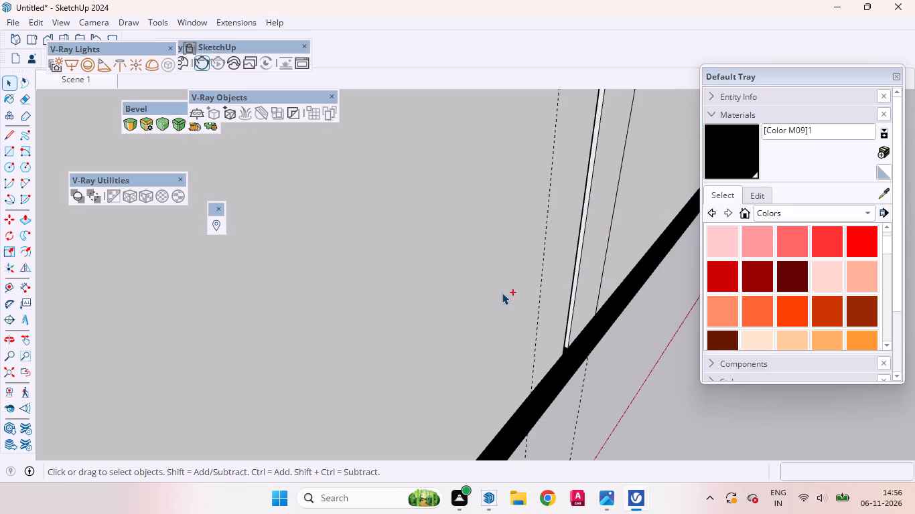
key(ctrl+z)
key(ctrl+z)
key(ctrl+z)
key(ctrl+z)
key(ctrl+z)
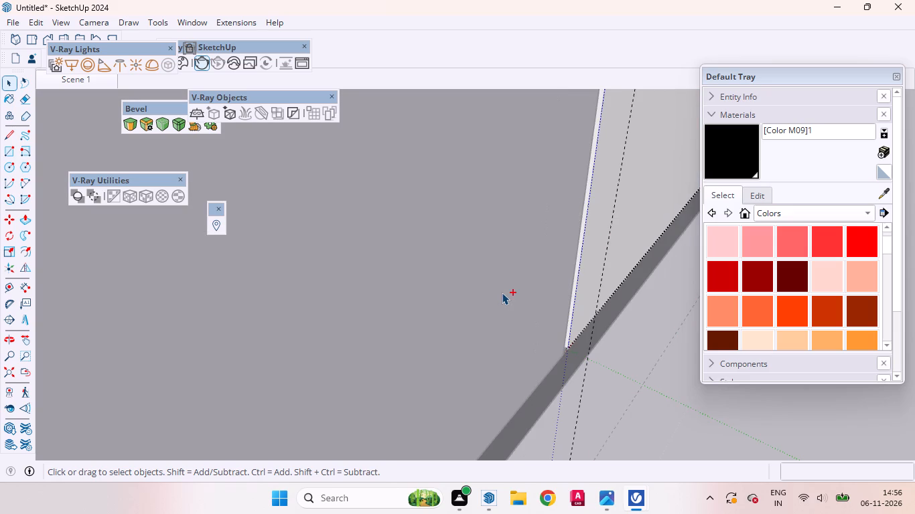
key(ctrl+z)
key(ctrl+z)
key(ctrl+z)
key(ctrl+z)
key(ctrl+z)
key(ctrl+z)
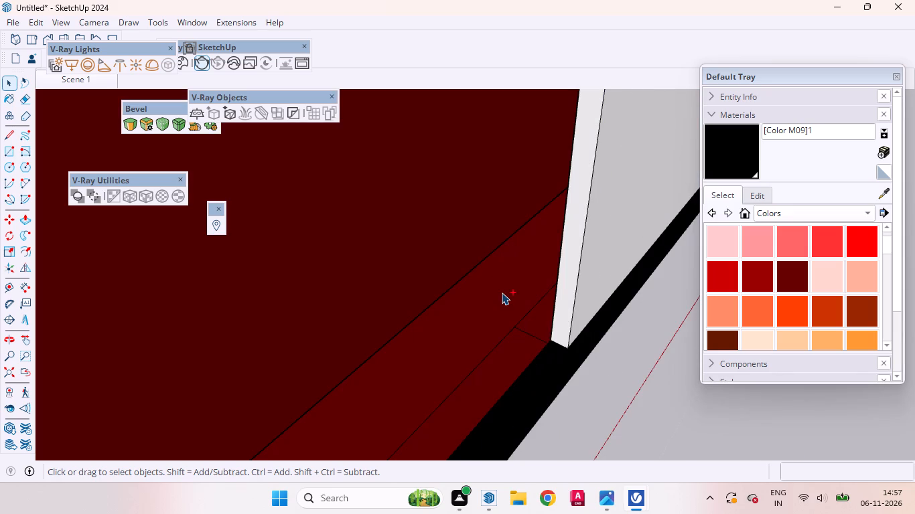
Select the white panel's back face and its edges, working from the panel's lower end inside the niche.
scroll(486, 294, down, 20)
middle_drag(485, 327, 449, 345)
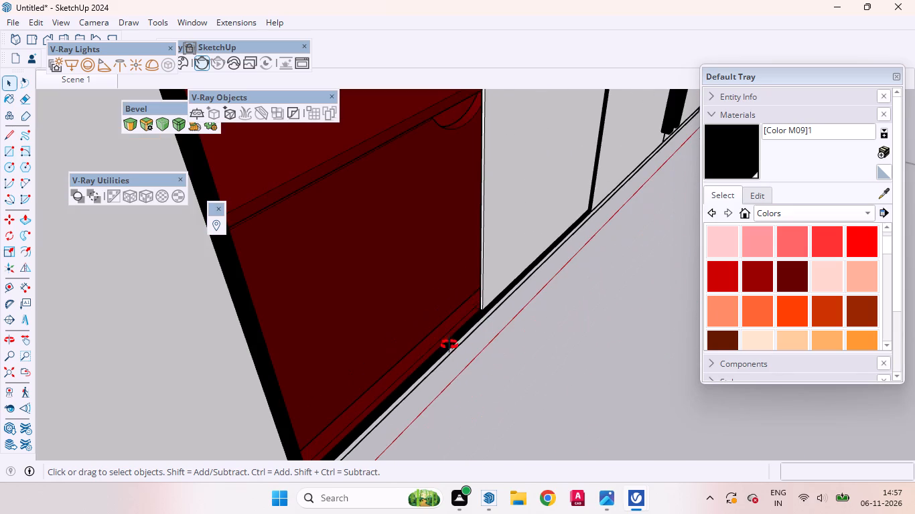
middle_drag(449, 345, 295, 350)
scroll(515, 337, down, 15)
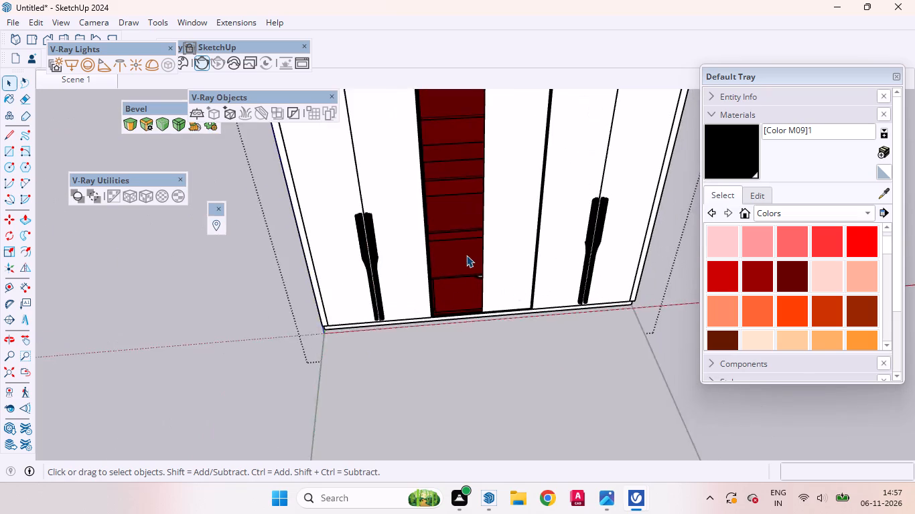
scroll(466, 255, up, 11)
middle_drag(486, 350, 585, 346)
scroll(585, 339, up, 10)
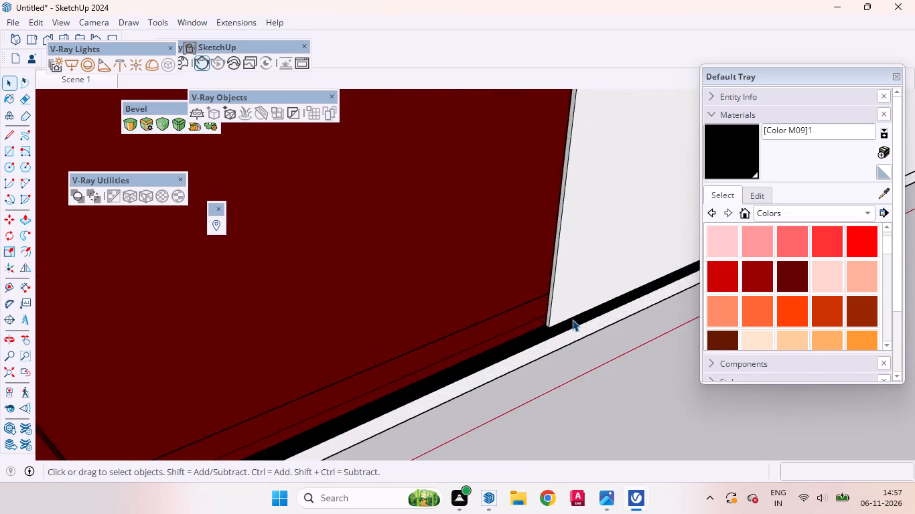
scroll(572, 319, up, 5)
click(591, 292)
scroll(515, 315, down, 6)
scroll(462, 320, up, 2)
scroll(461, 320, down, 4)
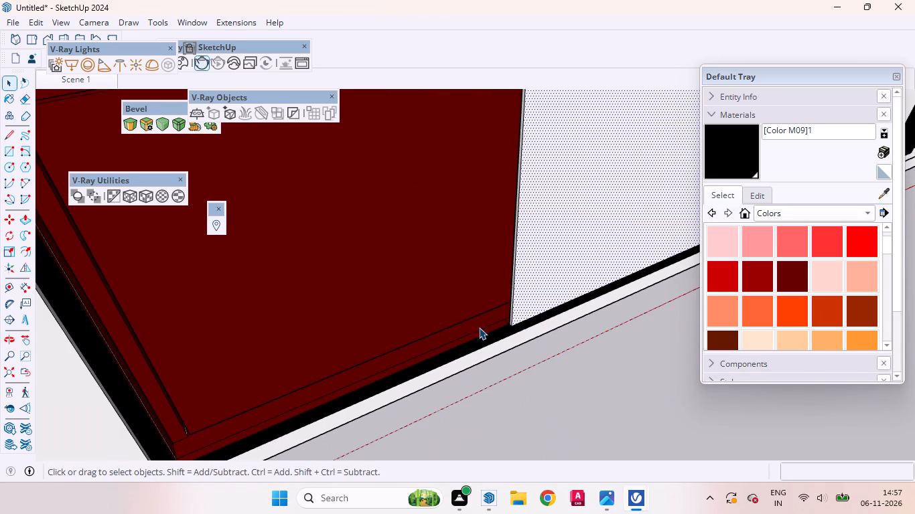
middle_drag(506, 329, 660, 377)
scroll(534, 313, up, 7)
scroll(534, 313, down, 1)
scroll(534, 313, up, 7)
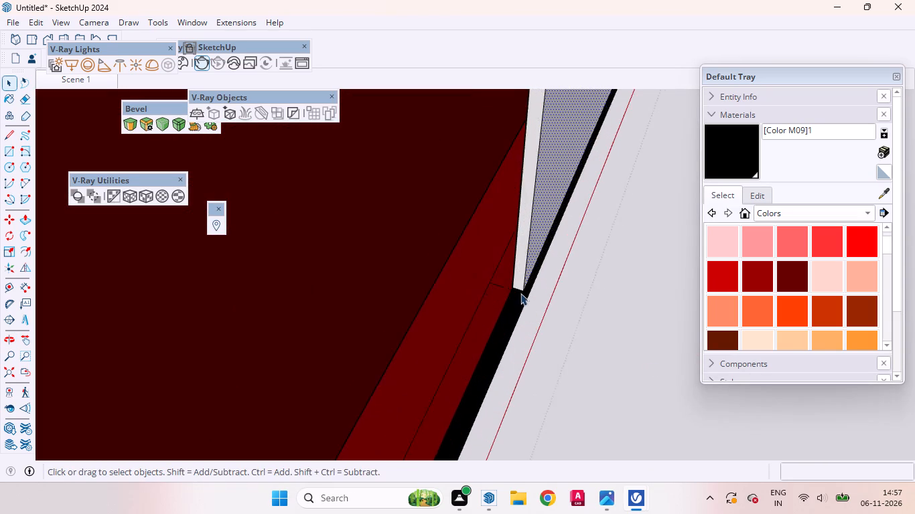
scroll(520, 293, up, 4)
middle_drag(445, 286, 575, 215)
scroll(512, 230, up, 4)
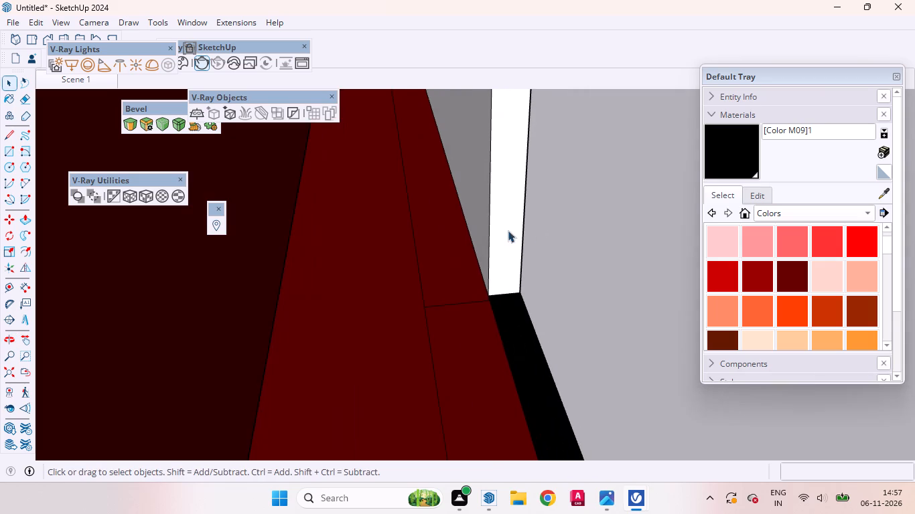
double_click(477, 207)
double_click(482, 177)
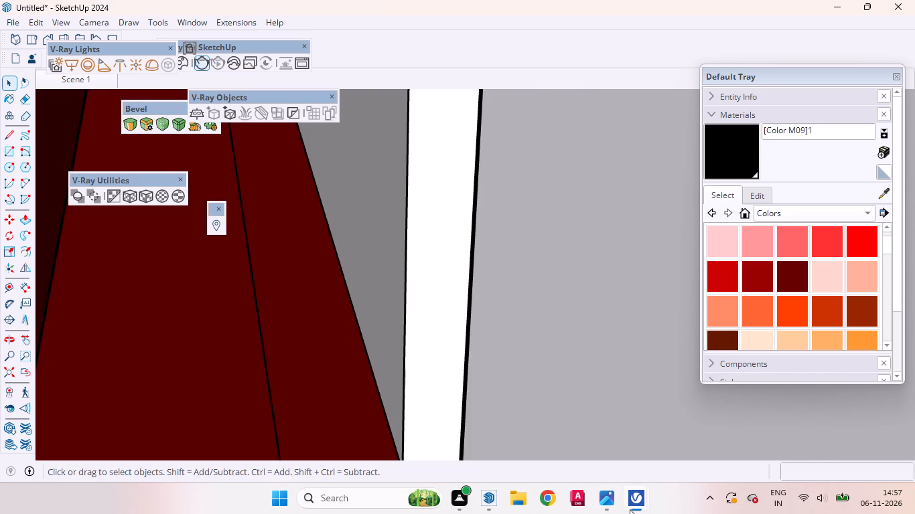
Check the house render in the V-Ray Frame Buffer and return to the wardrobe model.
click(551, 451)
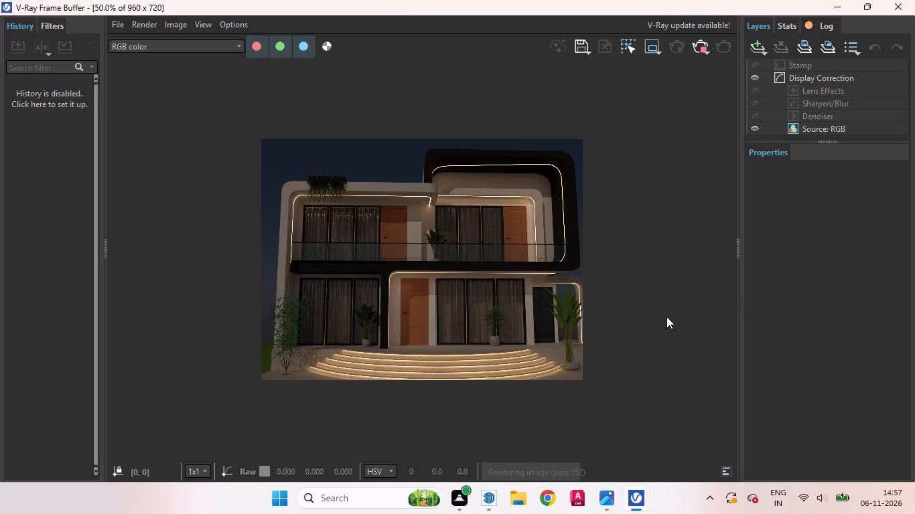
scroll(353, 282, up, 2)
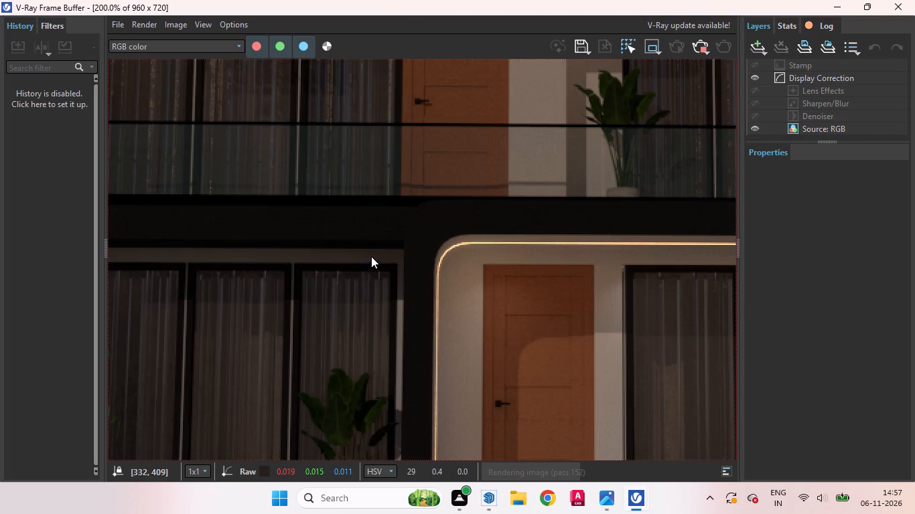
scroll(371, 265, down, 3)
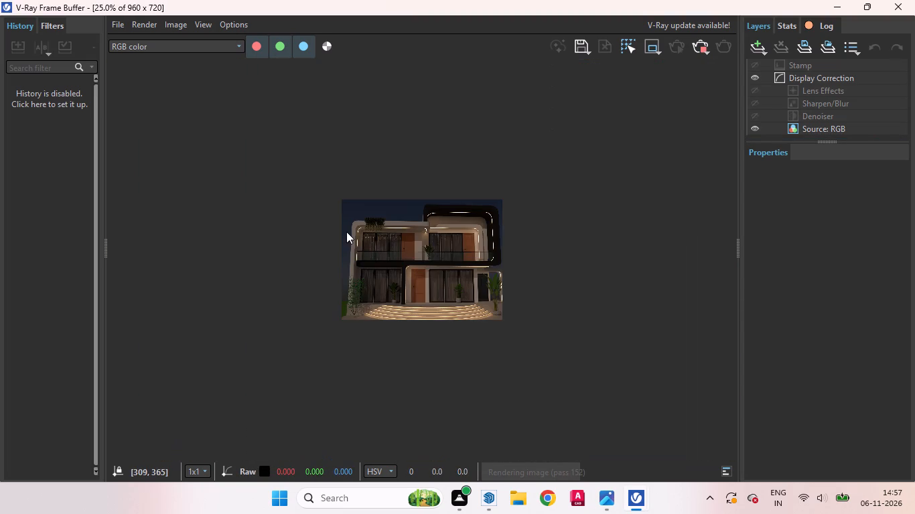
scroll(391, 252, up, 1)
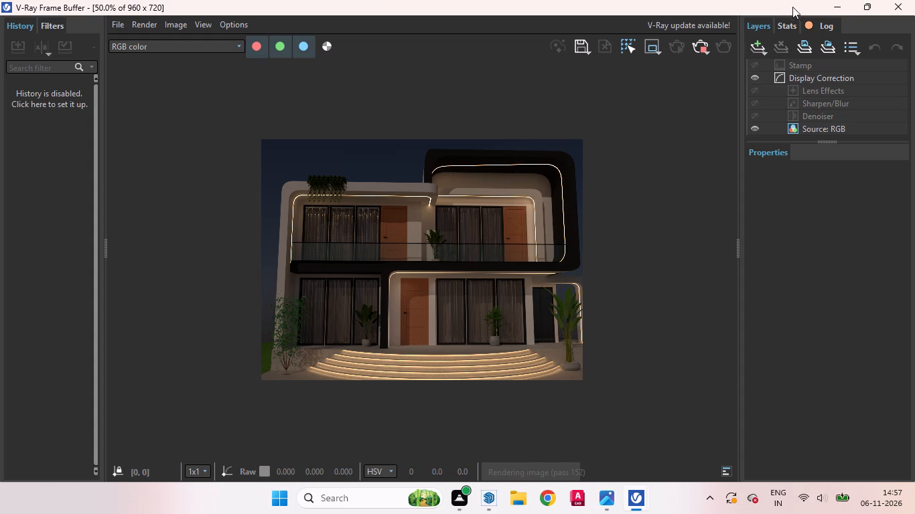
click(839, 3)
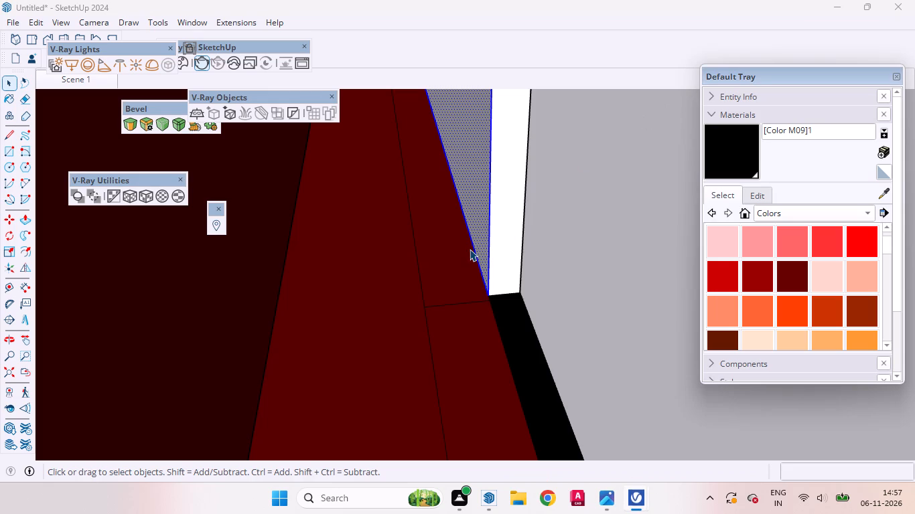
Add the white panel's thin side face and front face to the selection and make the panel a group.
scroll(469, 249, up, 8)
scroll(480, 246, down, 1)
scroll(480, 246, up, 3)
scroll(480, 253, down, 13)
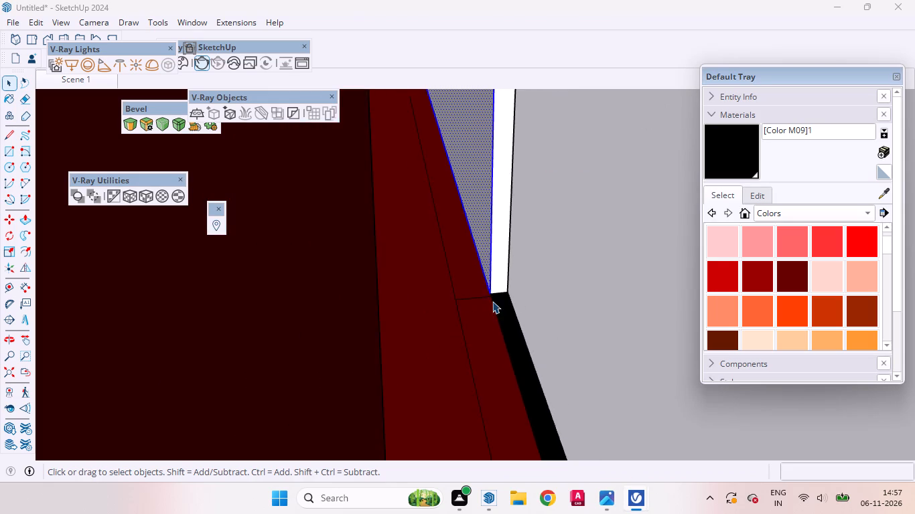
scroll(492, 301, down, 3)
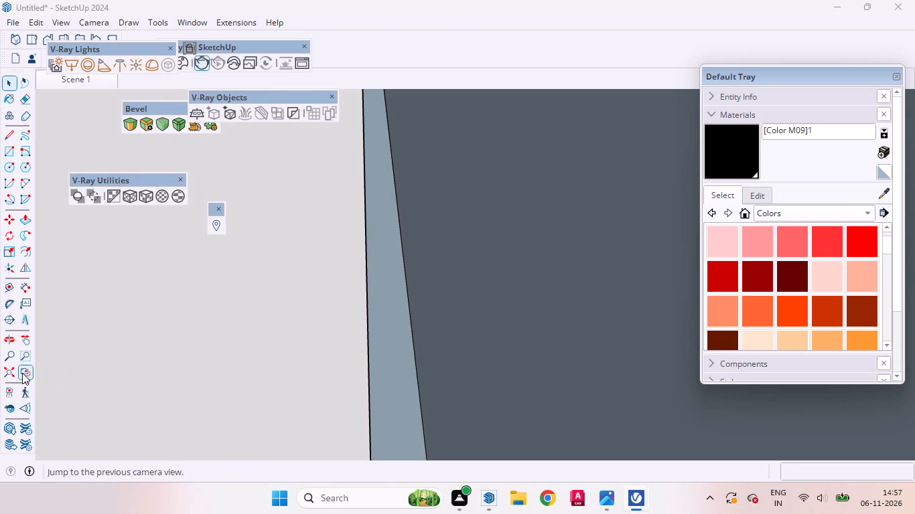
click(27, 373)
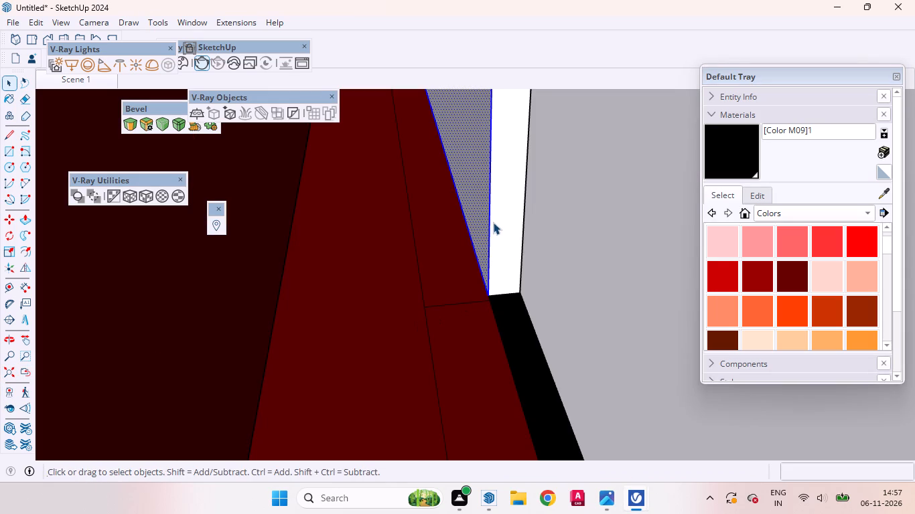
ctrl+double_click(504, 215)
ctrl+middle_drag(526, 219, 195, 273)
ctrl+scroll(309, 239, down, 6)
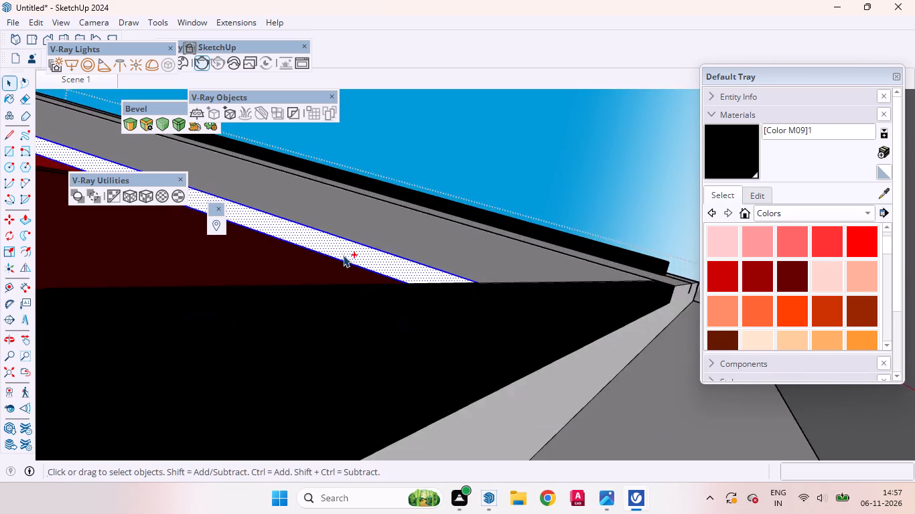
ctrl+scroll(343, 255, down, 9)
ctrl+click(24, 373)
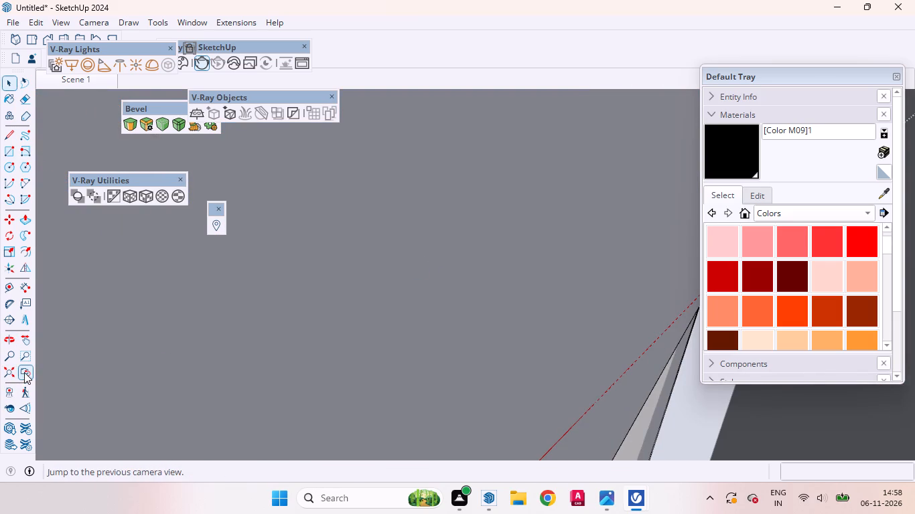
ctrl+middle_drag(405, 287, 415, 503)
ctrl+scroll(519, 304, down, 3)
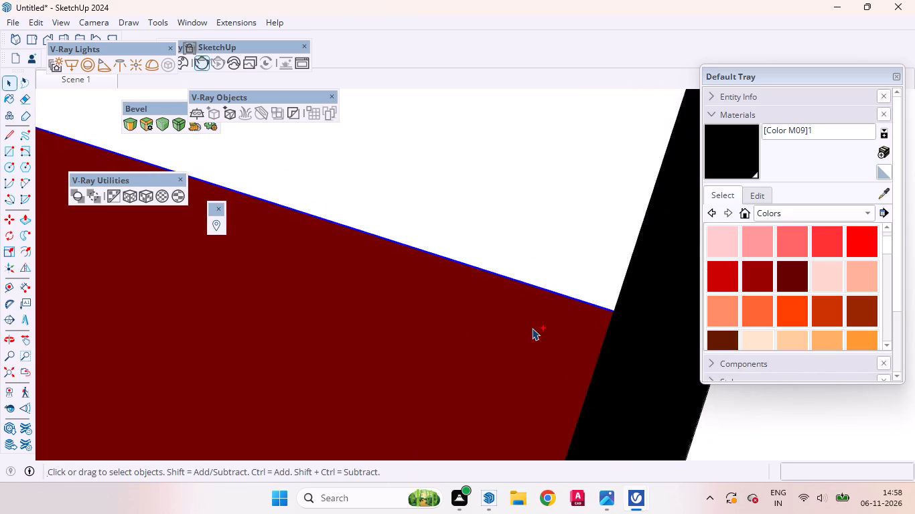
ctrl+scroll(532, 328, down, 16)
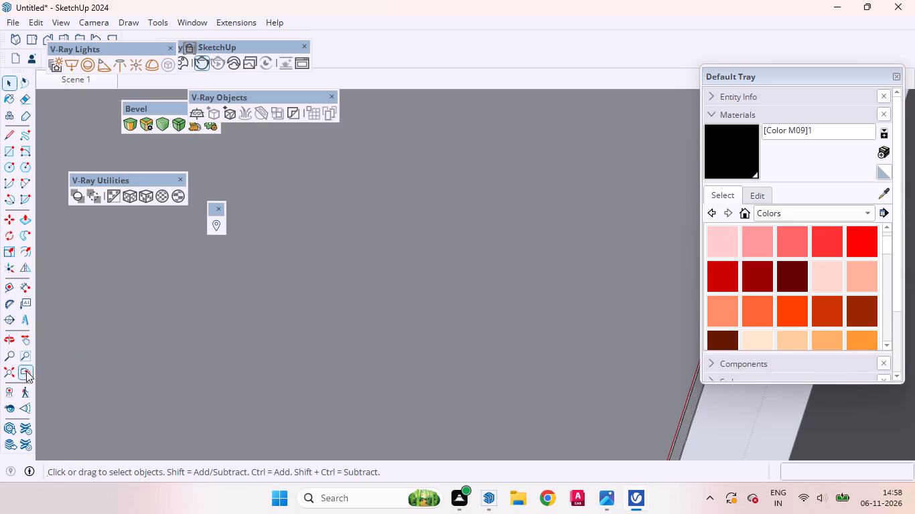
ctrl+click(25, 371)
ctrl+double_click(537, 208)
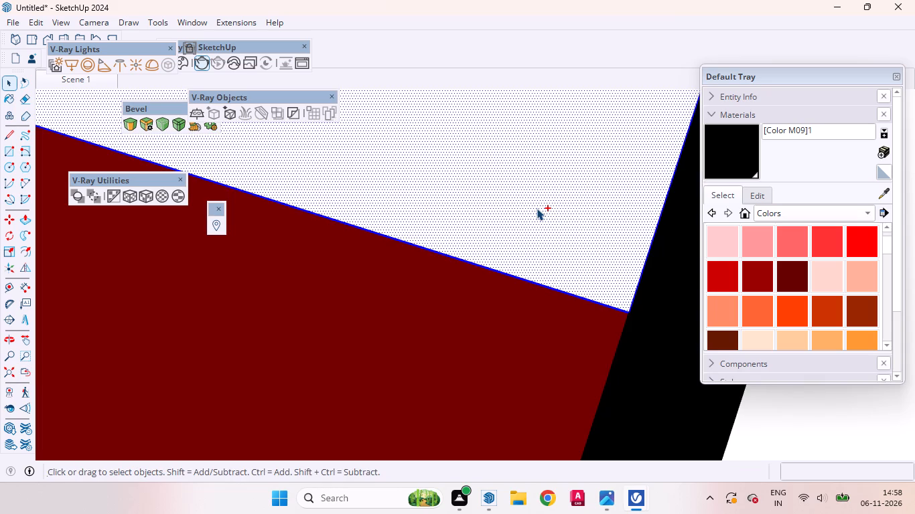
ctrl+right_click(537, 208)
click(579, 119)
Move the white panel group out of the niche, about 7' 7 1/4", to stand free beside the wardrobe's left side.
scroll(600, 234, down, 15)
scroll(625, 309, up, 1)
scroll(625, 309, down, 20)
scroll(625, 309, down, 9)
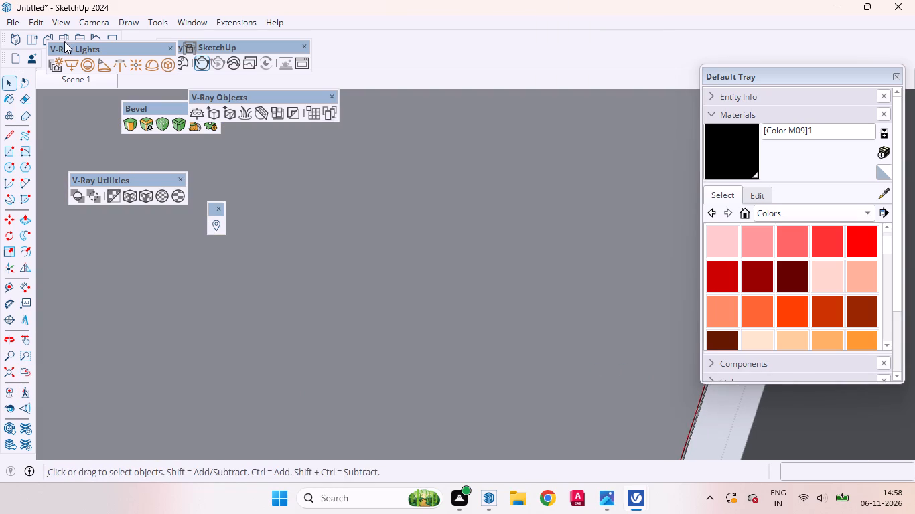
click(44, 37)
scroll(372, 240, down, 12)
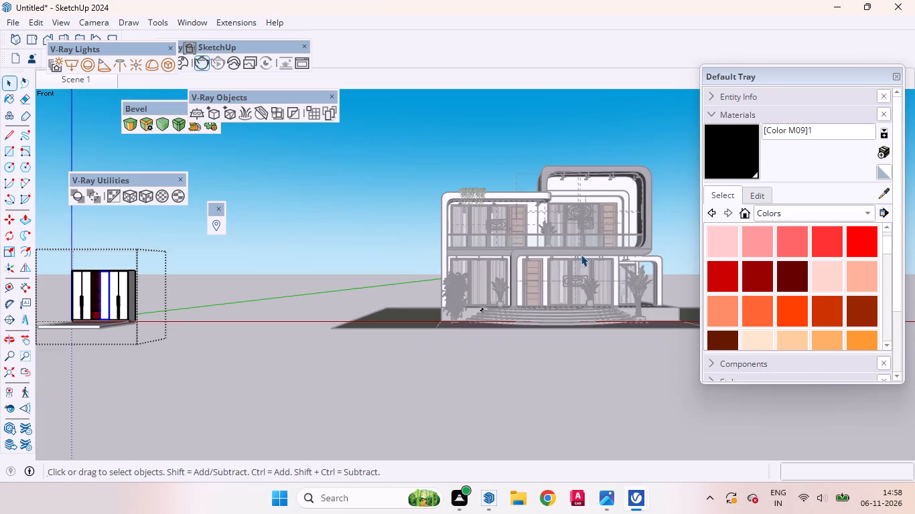
scroll(581, 254, down, 8)
scroll(464, 353, down, 6)
scroll(357, 314, up, 20)
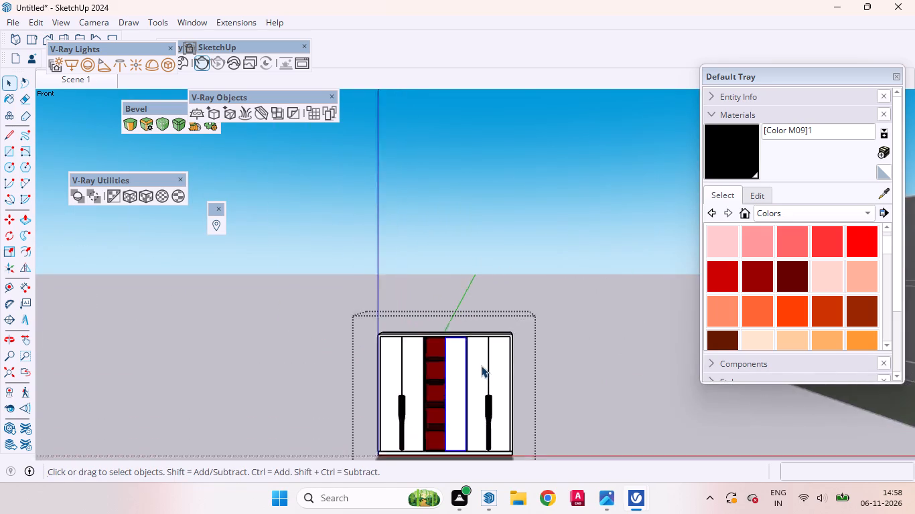
scroll(481, 365, up, 7)
scroll(517, 274, down, 11)
scroll(453, 285, up, 12)
middle_drag(510, 275, 600, 238)
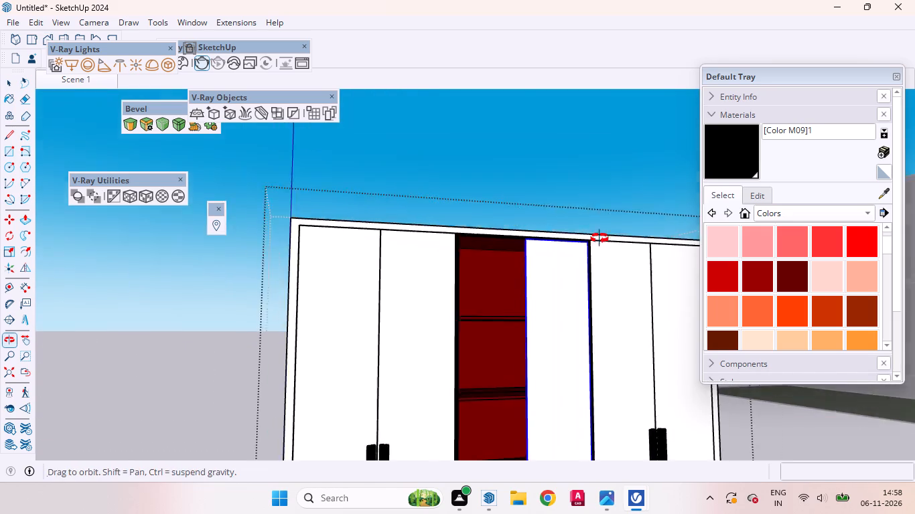
middle_drag(600, 238, 646, 219)
scroll(507, 234, up, 17)
scroll(496, 257, down, 13)
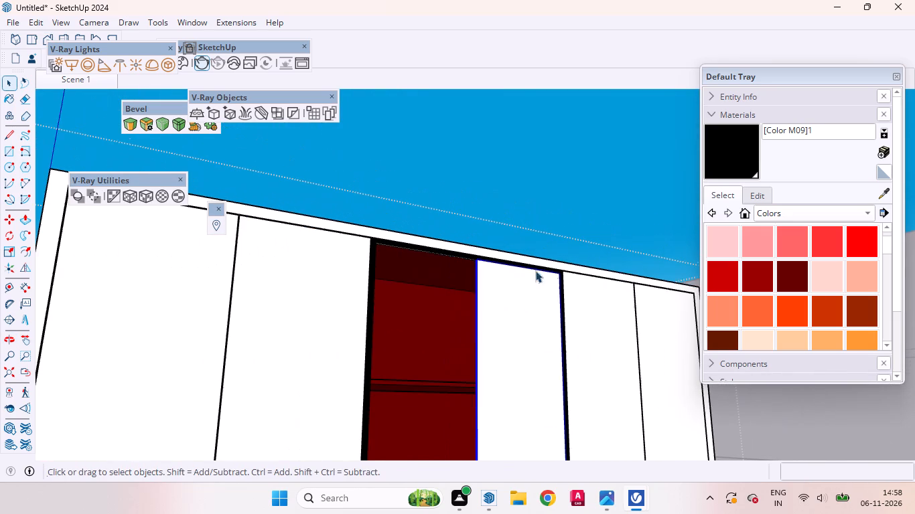
key(m)
click(556, 271)
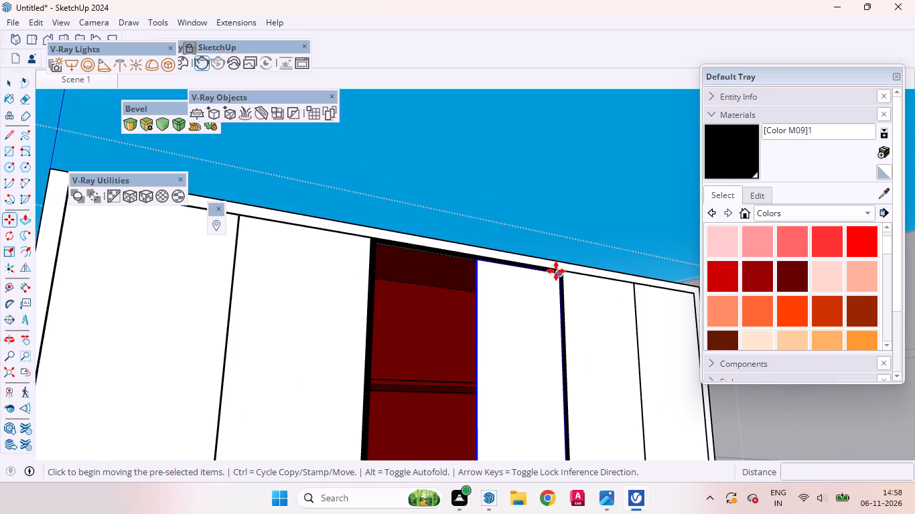
scroll(451, 258, down, 10)
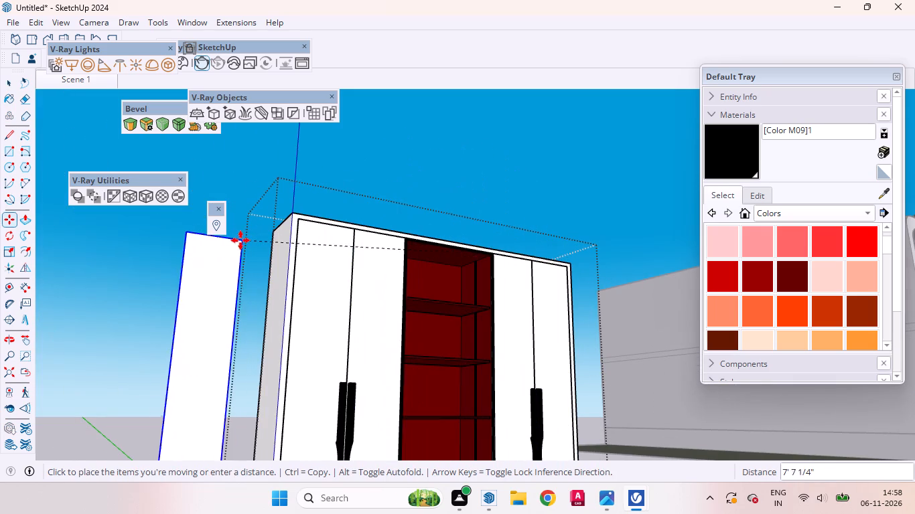
click(240, 240)
key(space)
click(523, 207)
Paint the two narrow unpainted faces along the niche's right inner frame edge with the black [Color M09]1 material.
scroll(500, 228, up, 5)
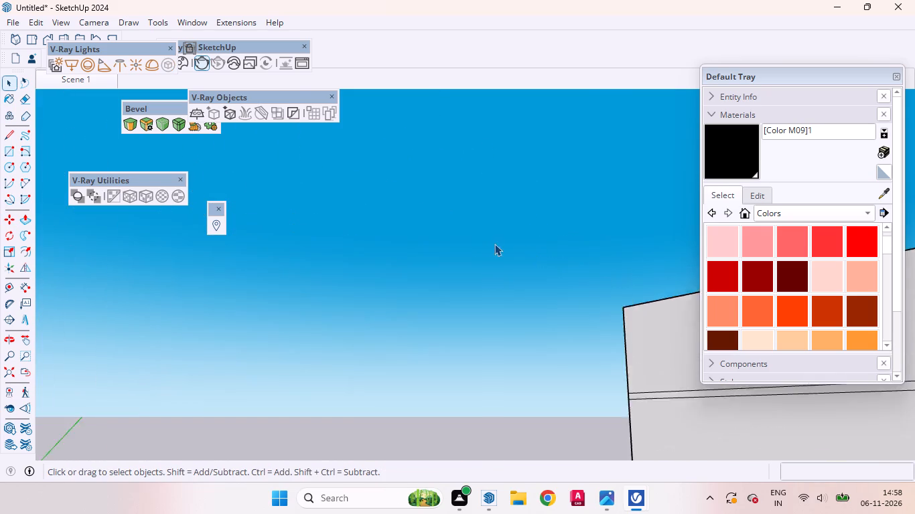
scroll(494, 244, up, 5)
scroll(486, 243, down, 19)
middle_drag(466, 278, 480, 292)
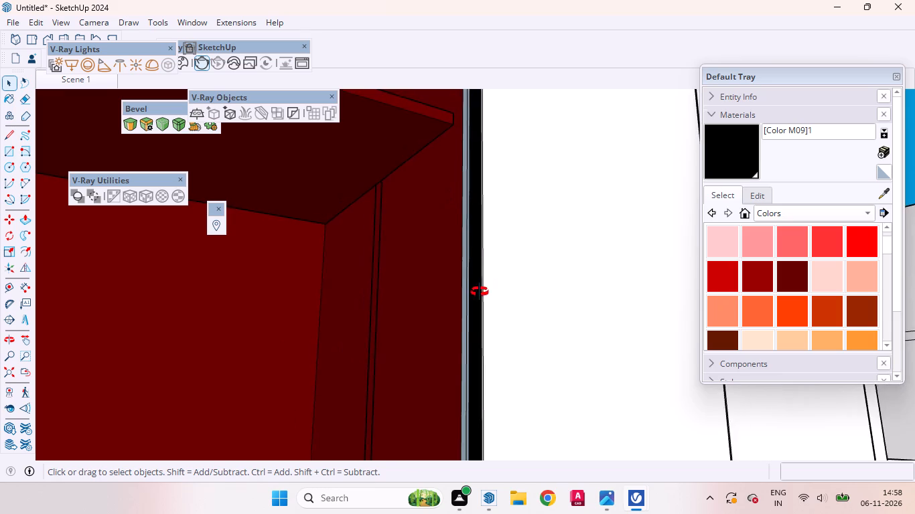
middle_drag(480, 292, 633, 418)
scroll(505, 323, up, 4)
scroll(504, 324, down, 1)
scroll(469, 298, up, 1)
middle_drag(469, 299, 402, 317)
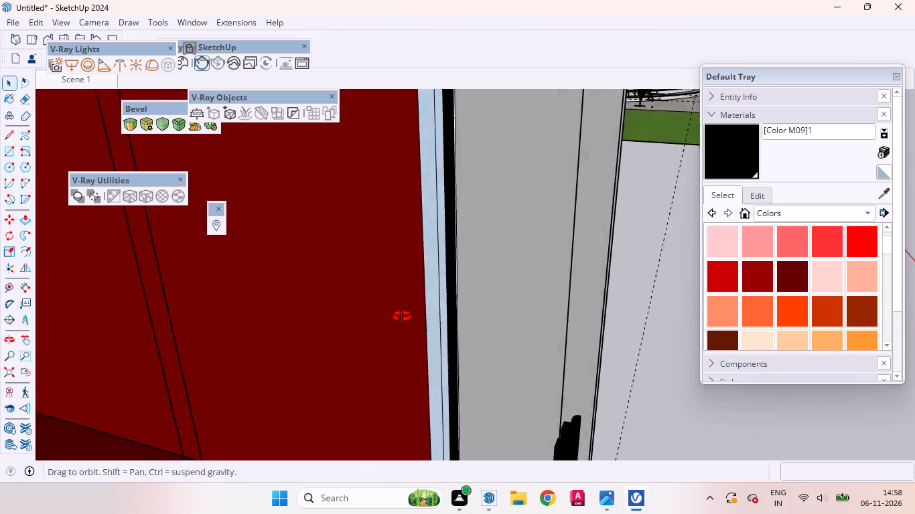
middle_drag(402, 317, 490, 311)
click(447, 265)
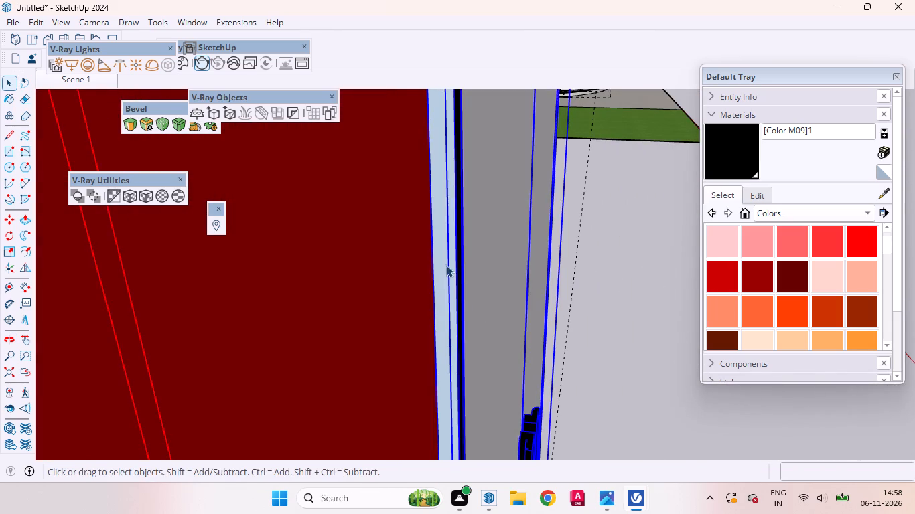
double_click(443, 264)
click(443, 251)
click(715, 154)
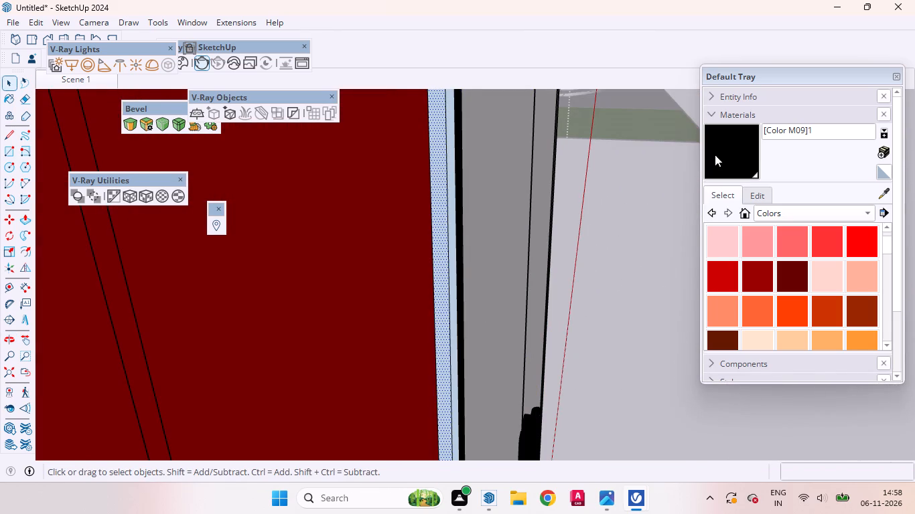
click(440, 209)
click(452, 196)
scroll(425, 256, down, 1)
scroll(425, 257, up, 1)
scroll(425, 257, down, 6)
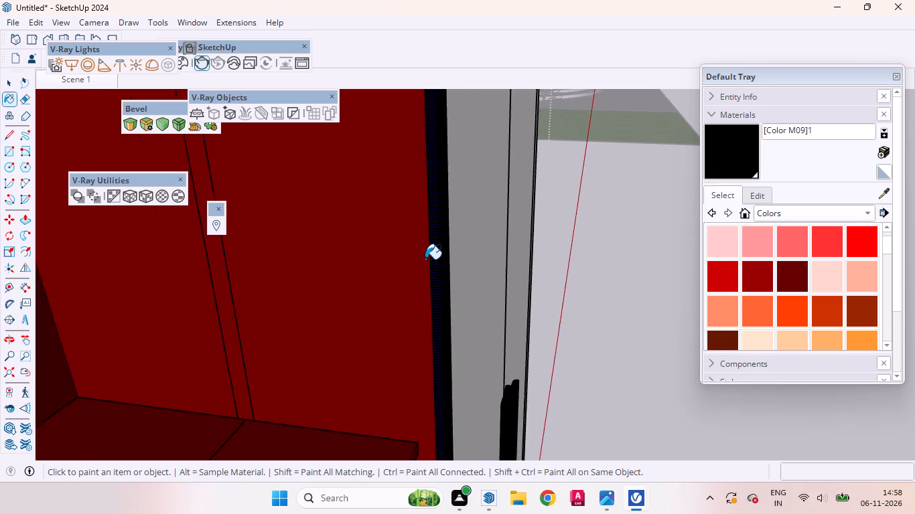
Paint the narrow unpainted faces along the niche's bottom inner frame edge with the black [Color M09]1 material.
scroll(425, 259, down, 20)
scroll(425, 259, down, 4)
scroll(434, 204, up, 6)
middle_drag(419, 185, 338, 134)
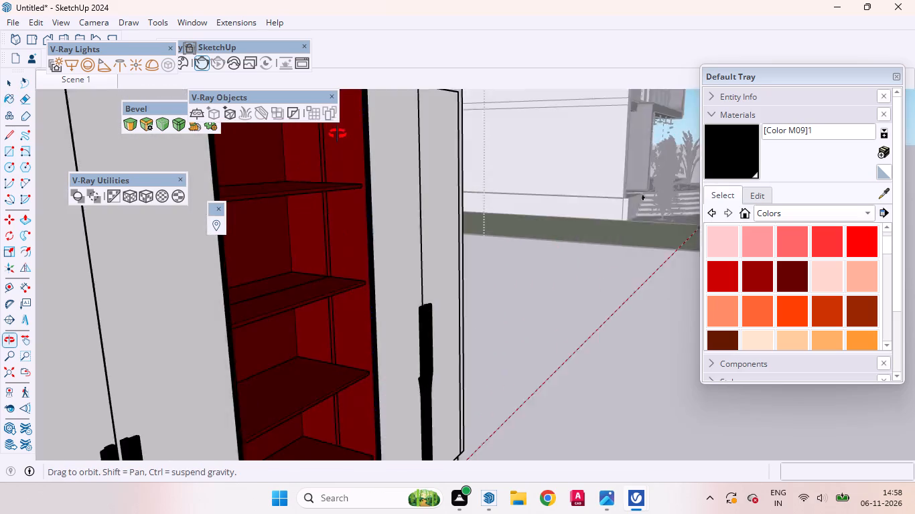
middle_drag(338, 134, 315, 124)
scroll(405, 274, down, 16)
middle_drag(419, 368, 421, 513)
scroll(419, 494, up, 6)
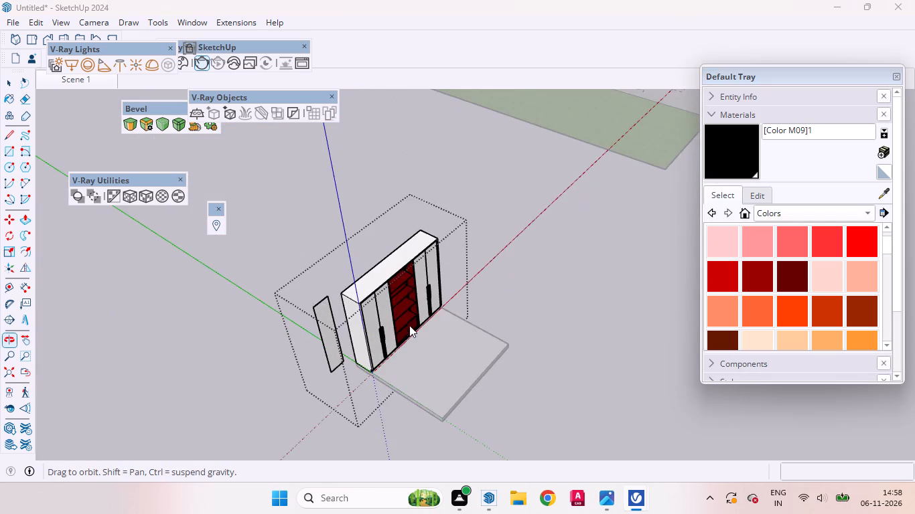
scroll(409, 325, up, 20)
scroll(409, 325, up, 12)
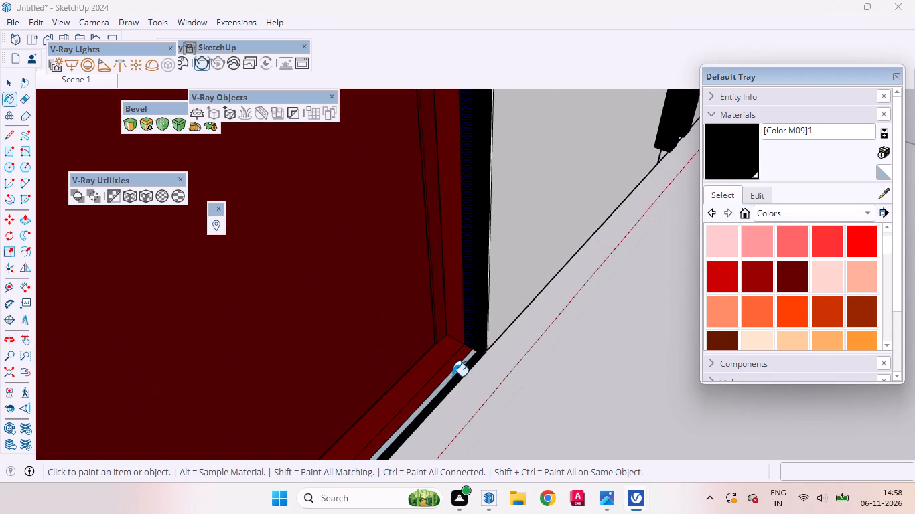
scroll(457, 371, up, 9)
click(458, 350)
click(478, 347)
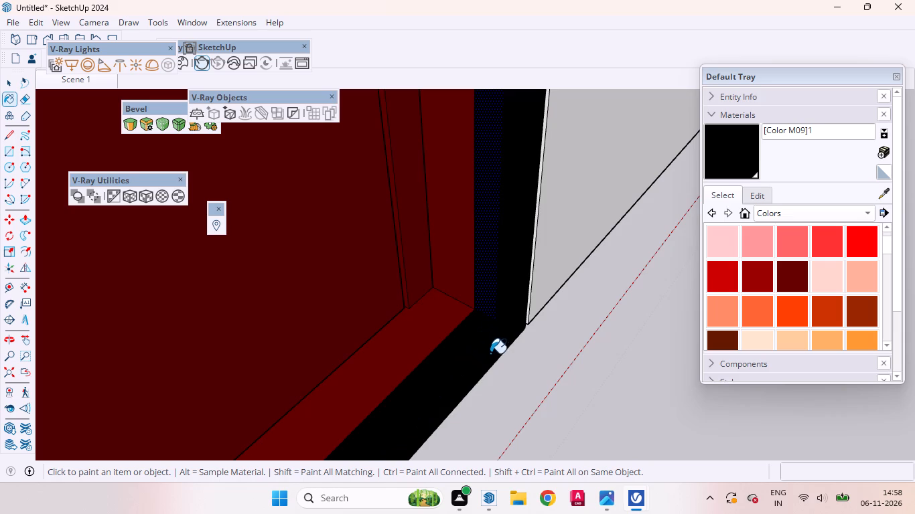
scroll(491, 357, down, 20)
scroll(491, 357, down, 12)
middle_drag(524, 347, 510, 371)
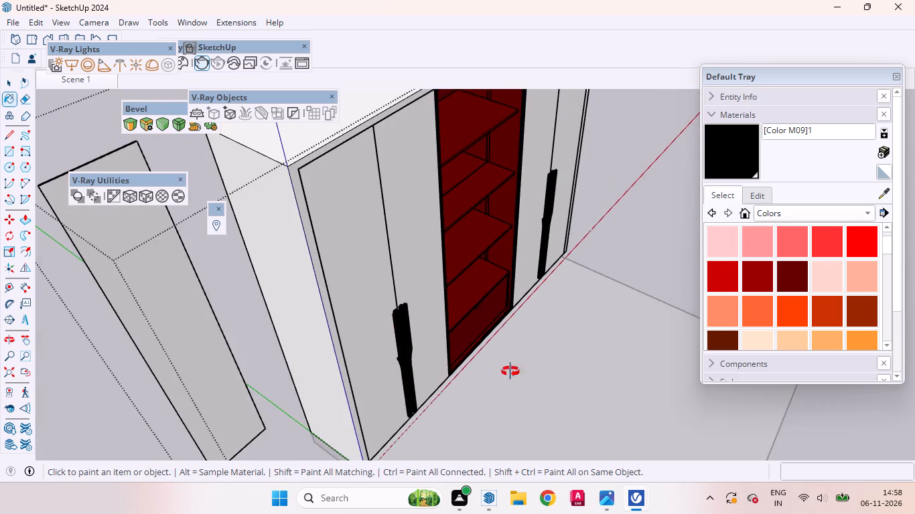
middle_drag(510, 371, 341, 463)
scroll(393, 342, up, 20)
scroll(393, 342, up, 10)
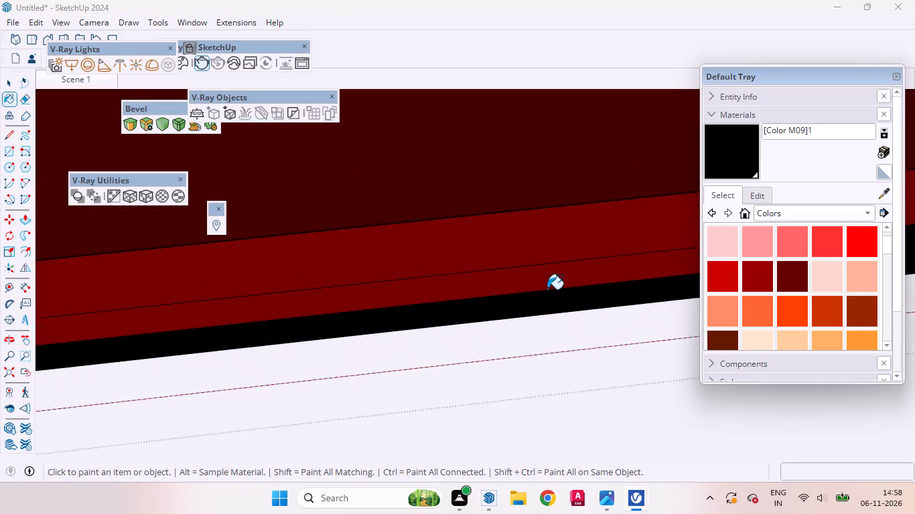
click(540, 286)
Paint the narrow face along the niche's left inner frame edge with the black [Color M09]1 material.
scroll(520, 301, down, 20)
scroll(520, 301, down, 2)
middle_drag(470, 345, 320, 400)
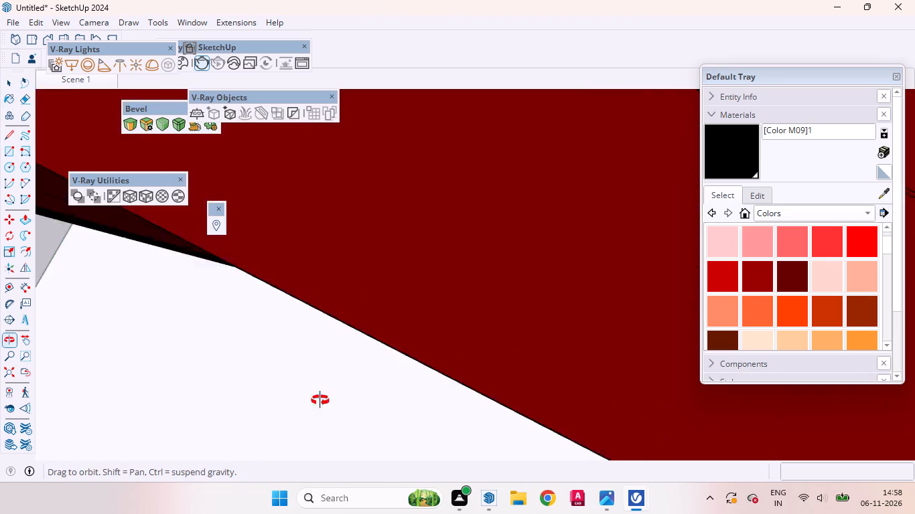
middle_drag(320, 400, 298, 359)
scroll(328, 236, up, 19)
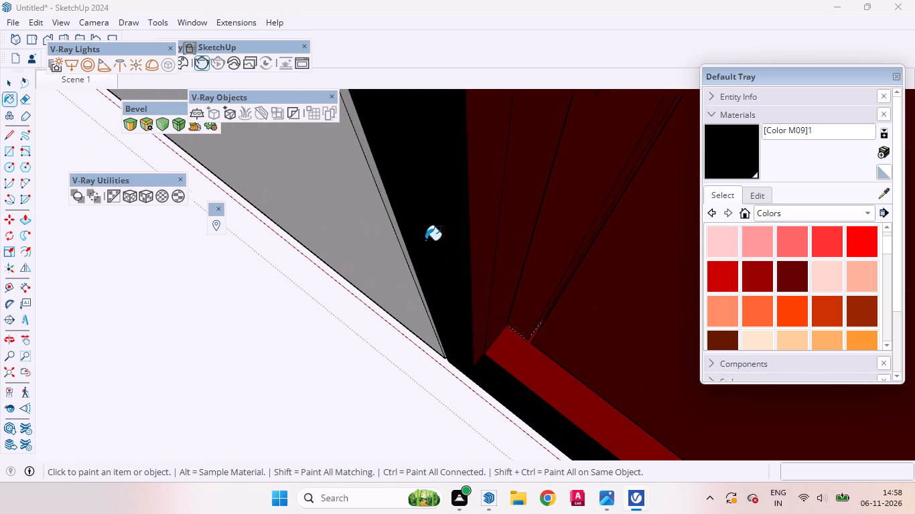
click(486, 232)
Paint the narrow unpainted faces along the niche's top inner frame edge with the black [Color M09]1 material.
scroll(436, 339, down, 17)
scroll(434, 362, up, 1)
scroll(434, 362, down, 2)
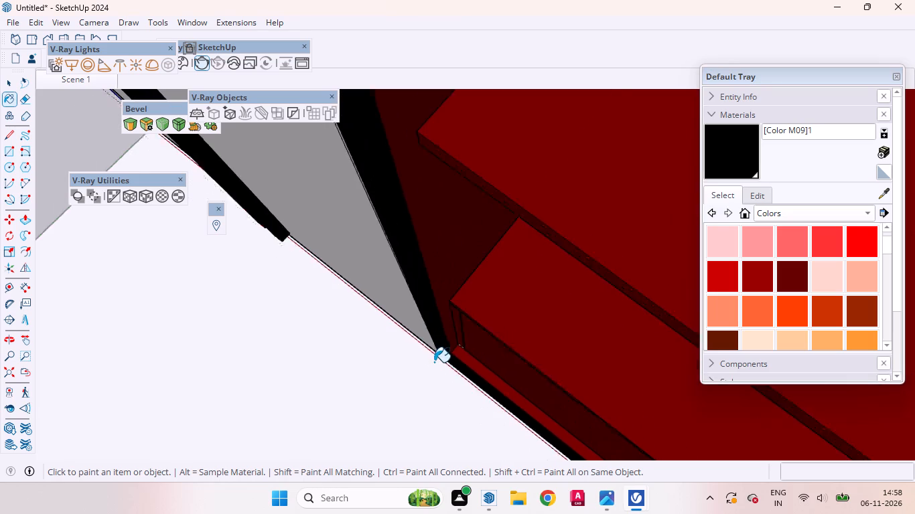
scroll(434, 362, down, 12)
middle_drag(411, 381, 497, 129)
middle_drag(501, 121, 510, 102)
scroll(508, 333, up, 1)
scroll(508, 341, down, 4)
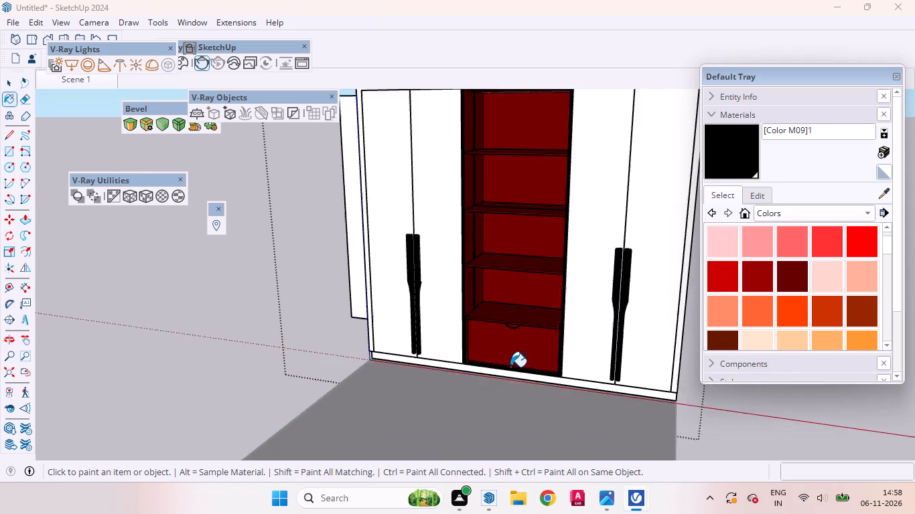
scroll(510, 367, down, 6)
scroll(501, 226, up, 11)
scroll(510, 198, down, 1)
scroll(510, 198, up, 5)
middle_drag(506, 204, 470, 114)
scroll(487, 362, down, 10)
scroll(490, 232, up, 11)
middle_drag(486, 362, 474, 282)
scroll(472, 377, down, 5)
scroll(476, 199, up, 20)
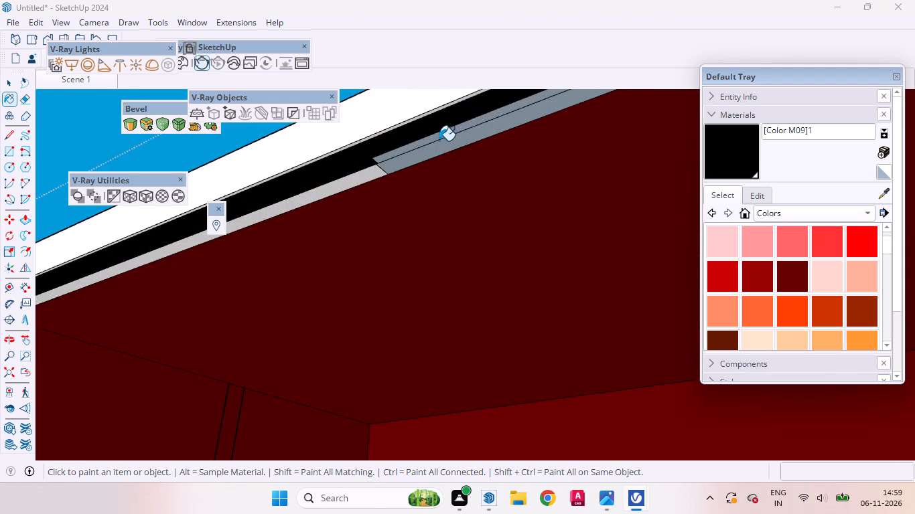
scroll(439, 141, up, 3)
click(396, 167)
click(377, 157)
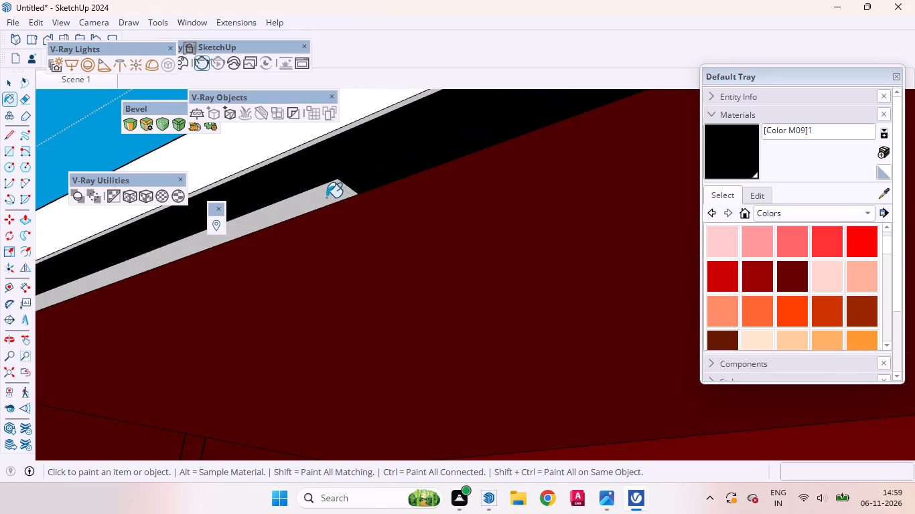
click(326, 196)
scroll(439, 216, down, 20)
middle_drag(551, 233, 565, 233)
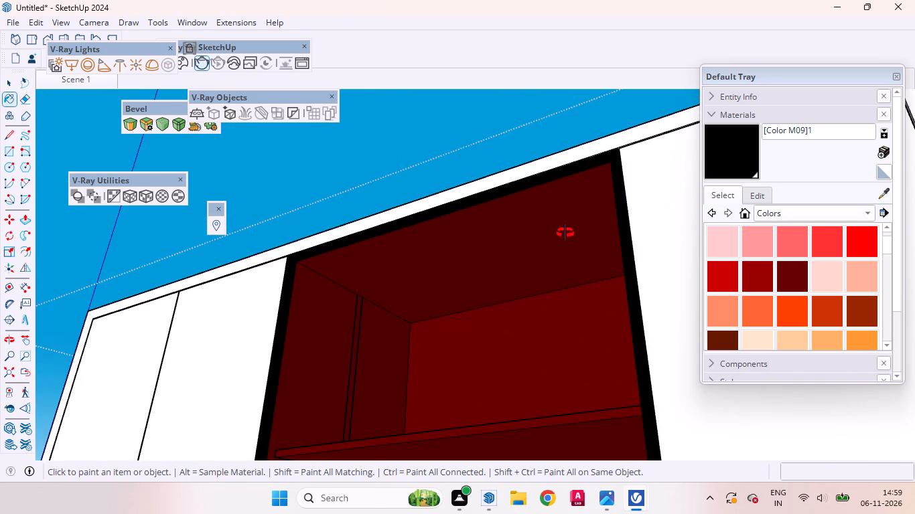
middle_drag(565, 233, 677, 311)
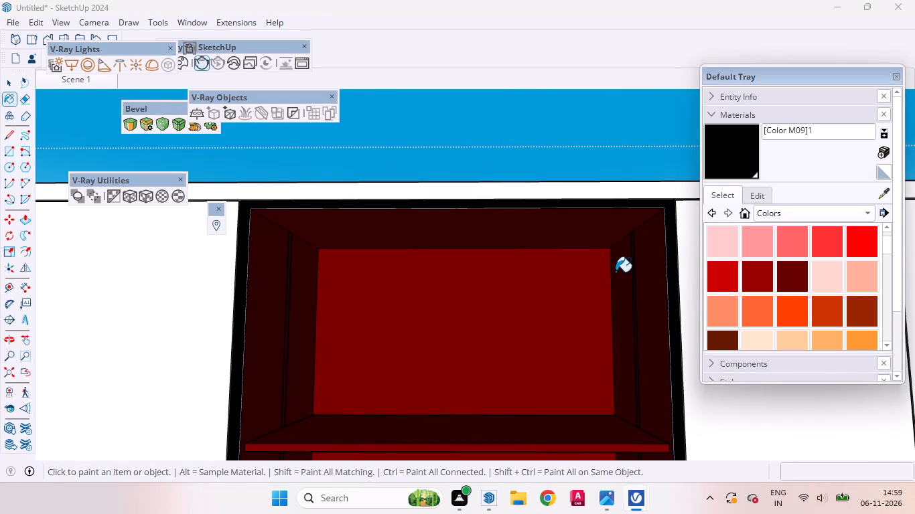
key(space)
Examine the niche's painted black frame, its lower corners and the drawer area up close.
scroll(498, 205, down, 20)
scroll(498, 205, down, 2)
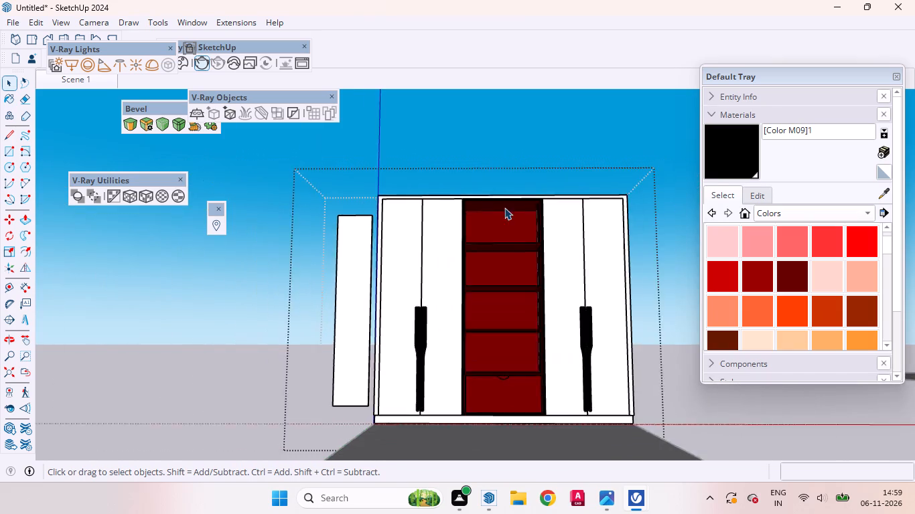
scroll(504, 207, down, 4)
middle_drag(503, 268, 680, 499)
scroll(356, 234, up, 16)
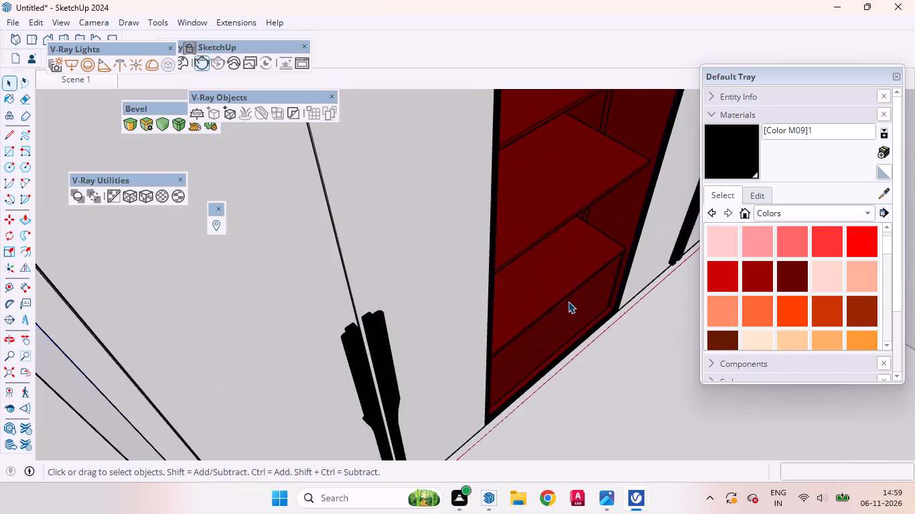
scroll(568, 301, up, 18)
scroll(543, 315, down, 20)
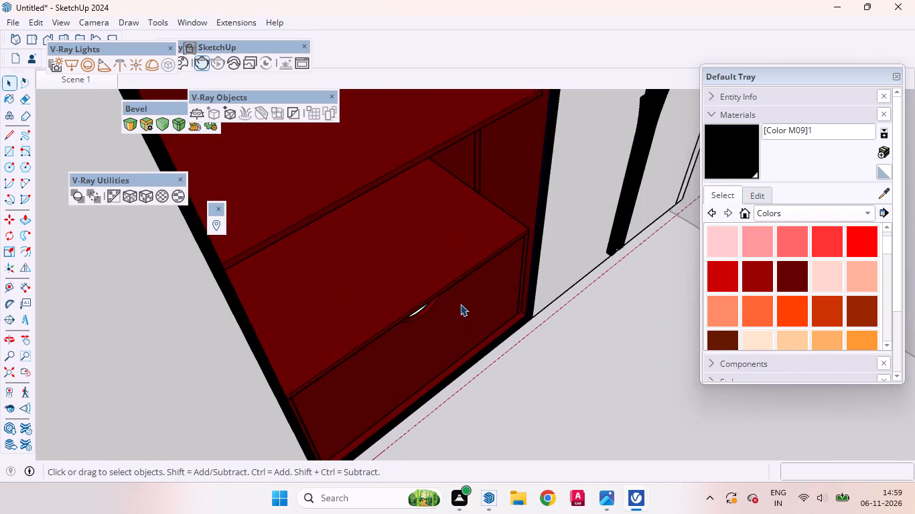
scroll(460, 304, down, 4)
click(654, 228)
scroll(515, 310, up, 10)
triple_click(528, 254)
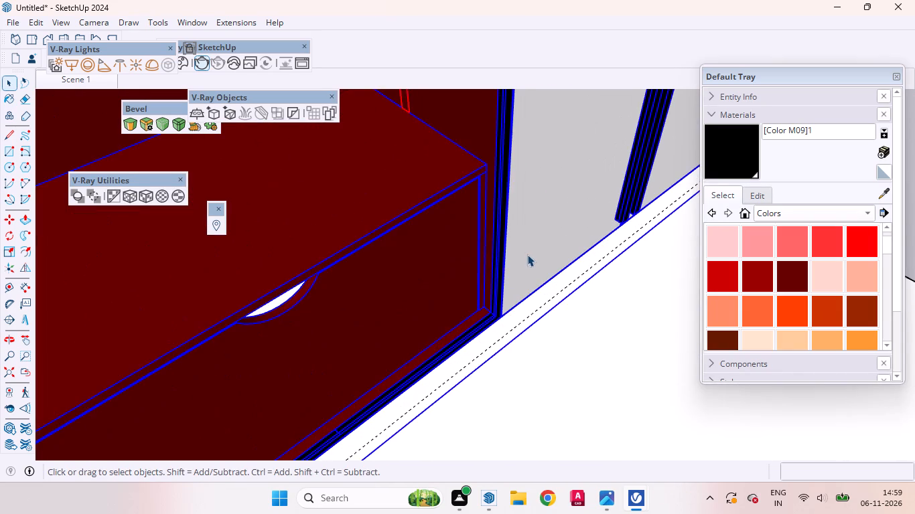
scroll(509, 303, up, 17)
middle_drag(477, 351, 612, 321)
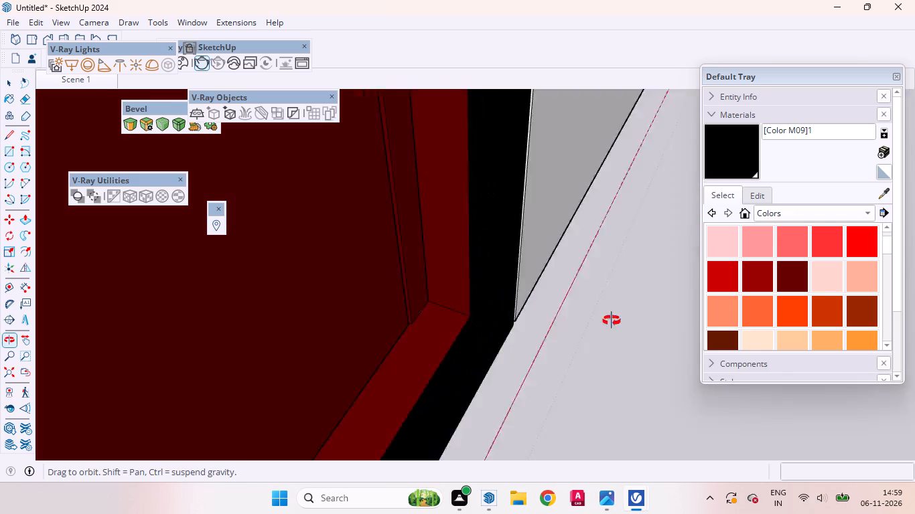
middle_drag(612, 321, 407, 379)
middle_click(401, 379)
scroll(421, 359, down, 20)
scroll(421, 359, down, 2)
scroll(530, 315, up, 1)
scroll(530, 315, down, 3)
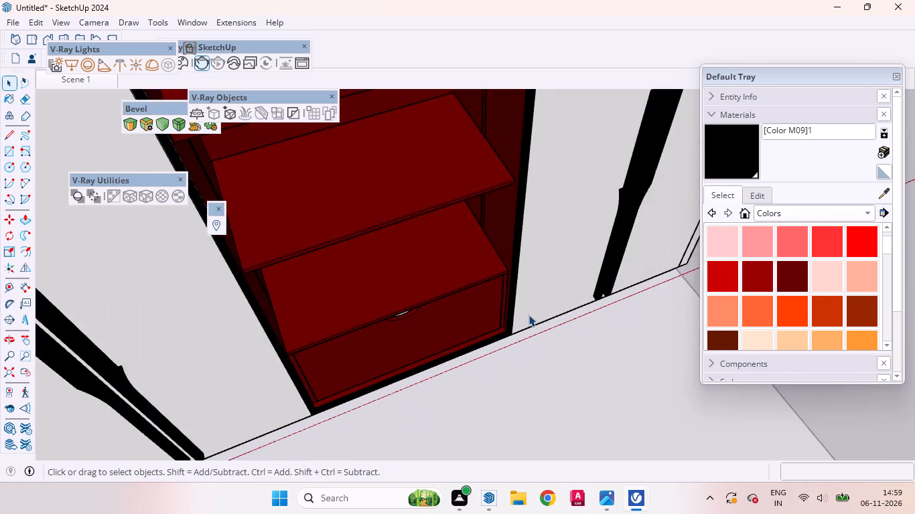
scroll(529, 315, down, 13)
scroll(529, 318, up, 1)
scroll(529, 319, down, 2)
Draw a rectangle across the front of the niche, from the black frame's upper left corner to its lower right corner.
middle_drag(529, 353, 421, 190)
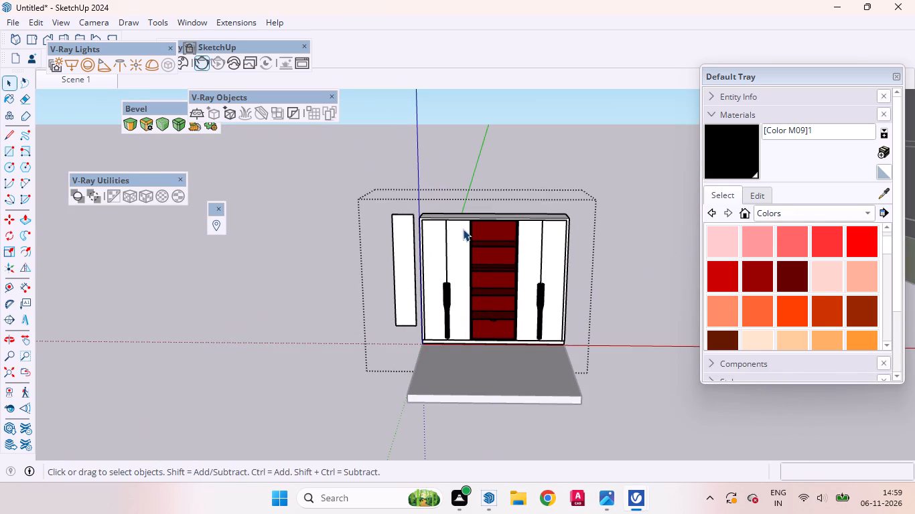
scroll(500, 225, up, 10)
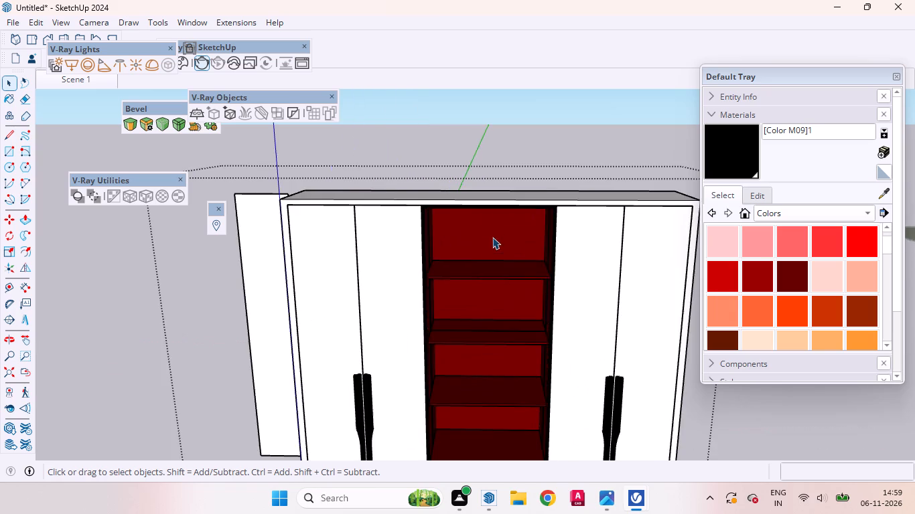
middle_drag(486, 254, 352, 157)
scroll(413, 198, up, 15)
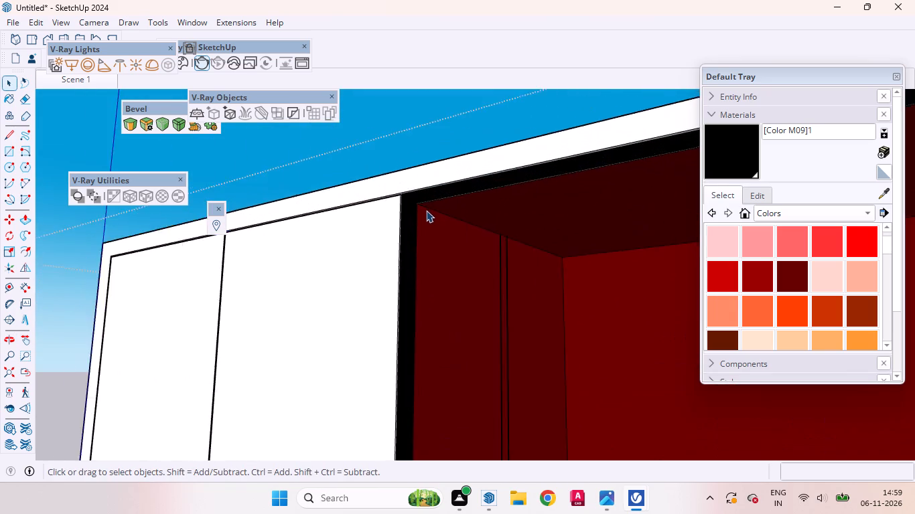
scroll(426, 210, up, 12)
middle_drag(419, 216, 247, 180)
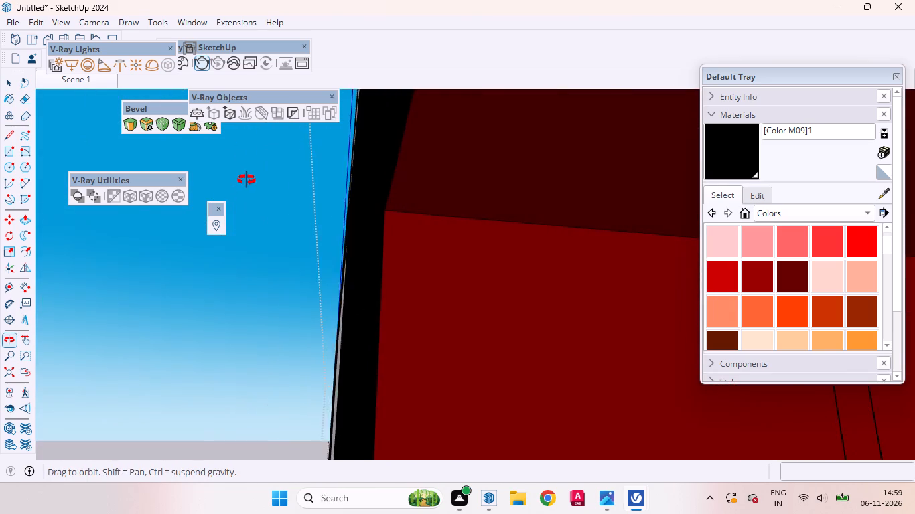
middle_drag(247, 180, 367, 187)
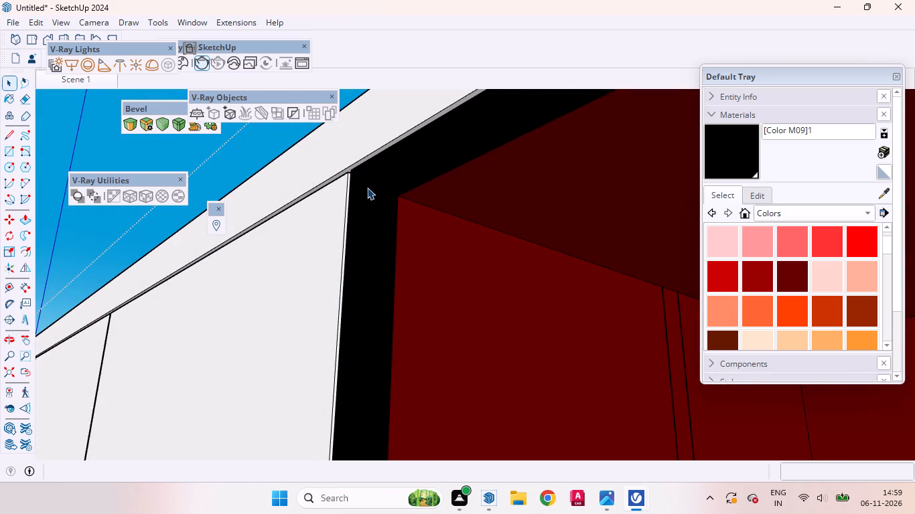
key(r)
scroll(405, 181, up, 9)
middle_drag(364, 222, 267, 186)
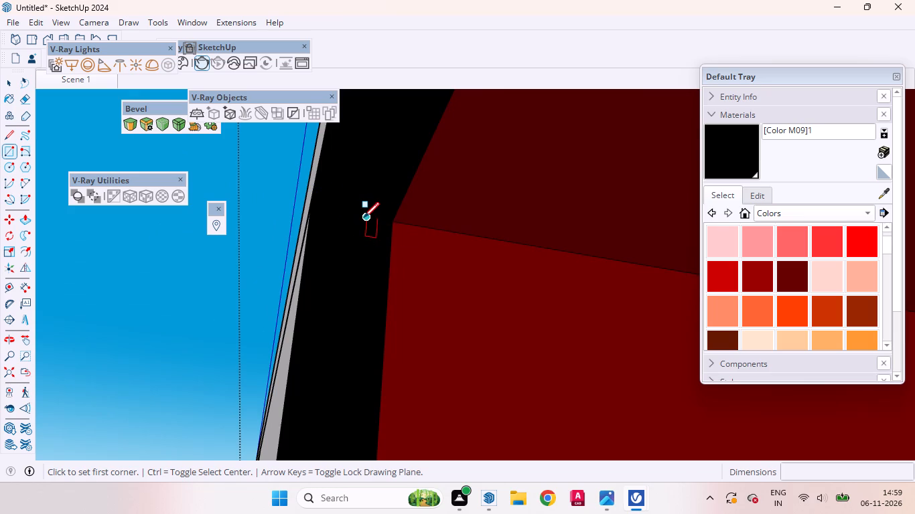
click(358, 216)
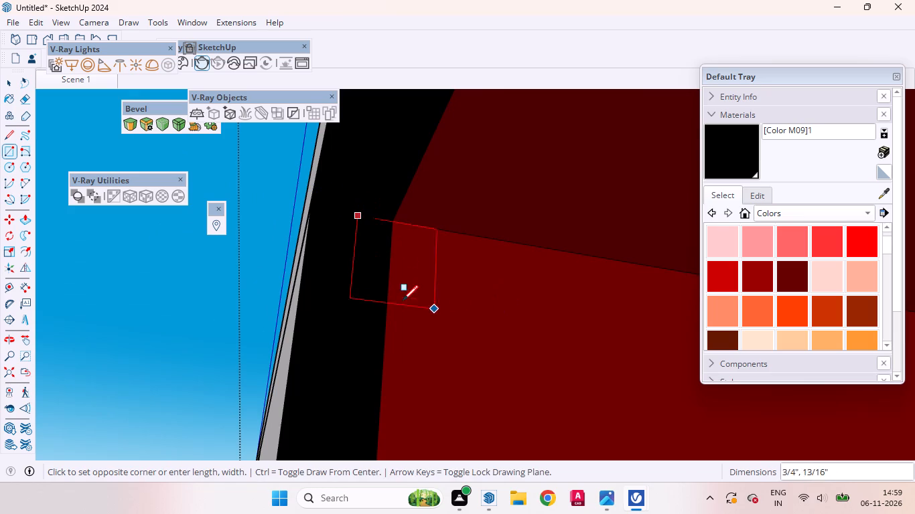
middle_drag(413, 303, 843, 424)
scroll(821, 412, up, 1)
scroll(539, 360, down, 14)
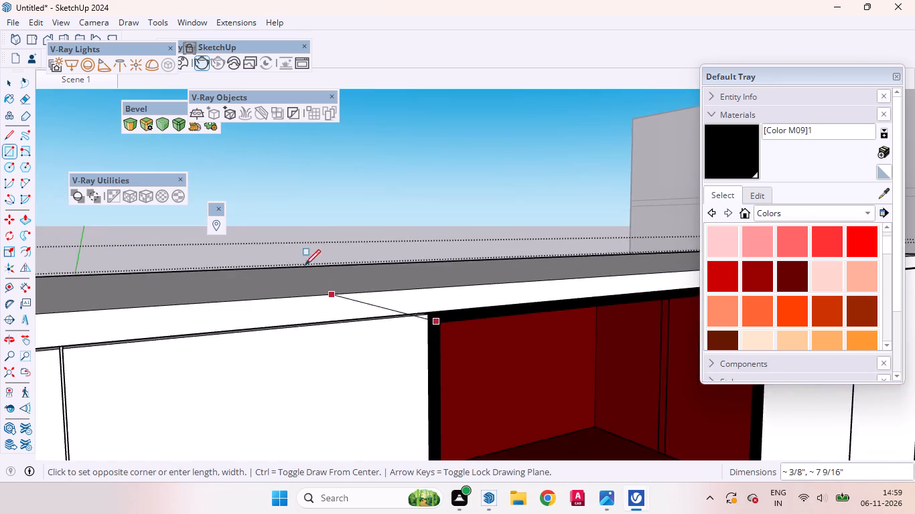
scroll(305, 265, down, 14)
scroll(282, 234, up, 1)
scroll(282, 234, down, 15)
scroll(364, 361, up, 9)
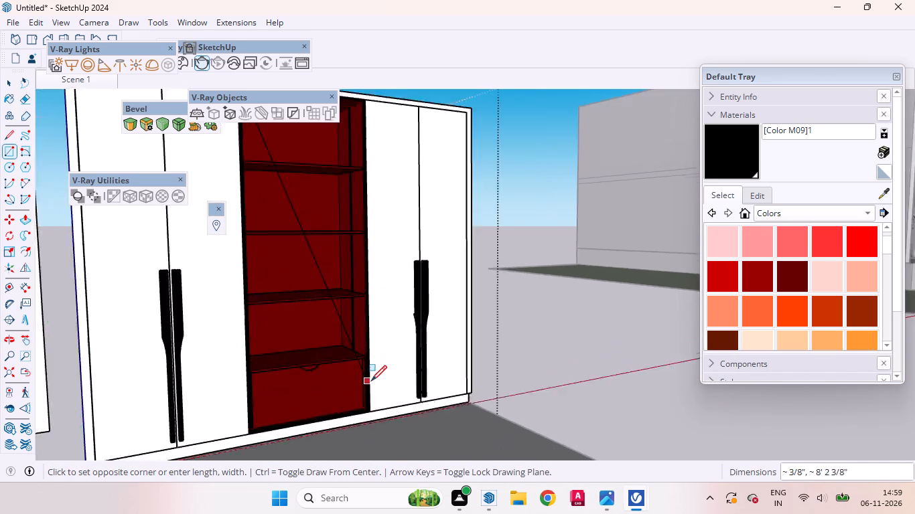
scroll(371, 381, up, 15)
scroll(352, 419, down, 1)
scroll(309, 305, down, 8)
middle_drag(333, 327, 248, 428)
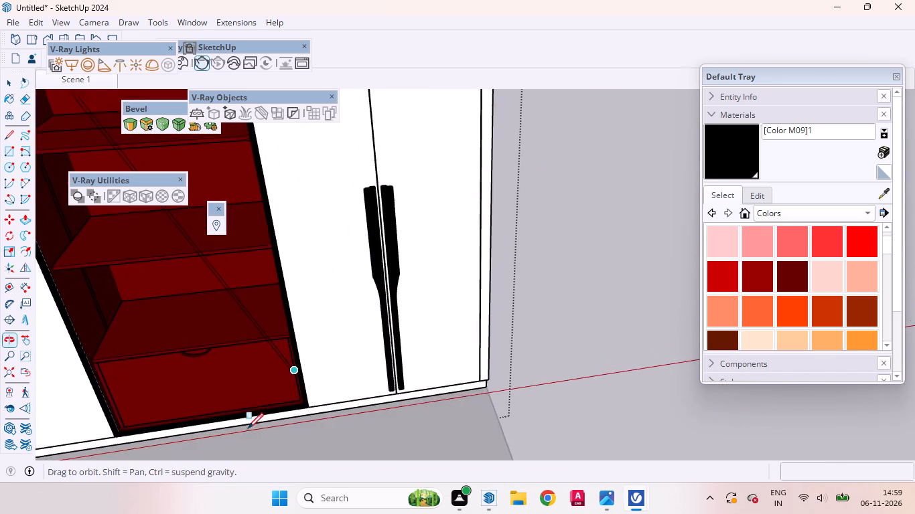
middle_drag(248, 428, 248, 435)
scroll(312, 321, down, 9)
scroll(297, 379, up, 11)
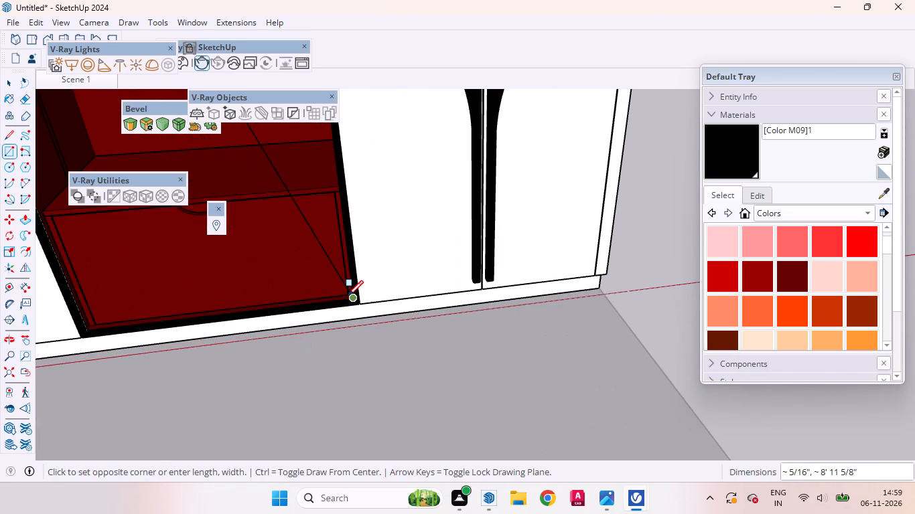
scroll(350, 295, up, 17)
middle_drag(349, 325, 462, 300)
scroll(462, 299, up, 1)
scroll(461, 299, down, 1)
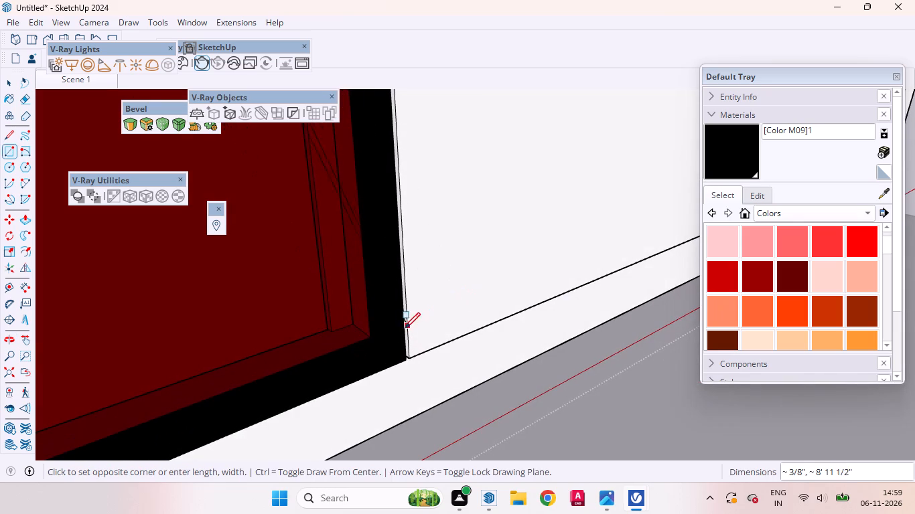
key(Right)
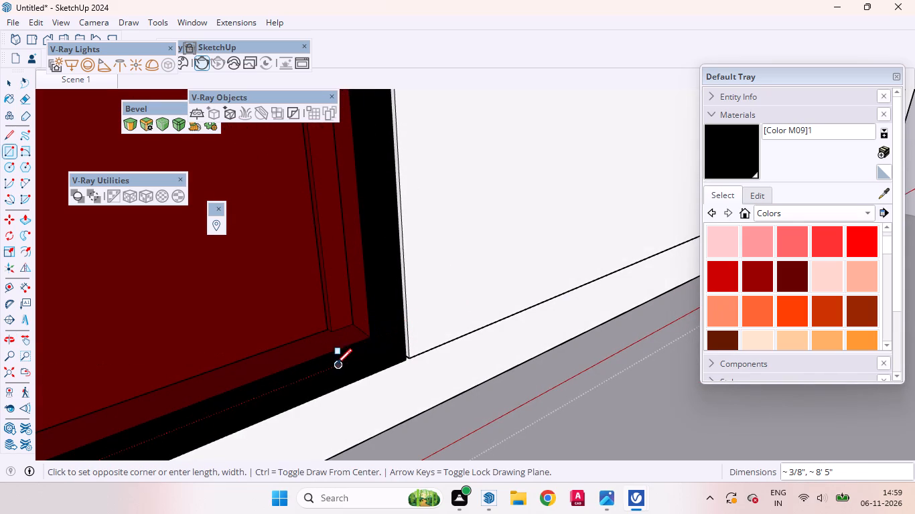
click(380, 347)
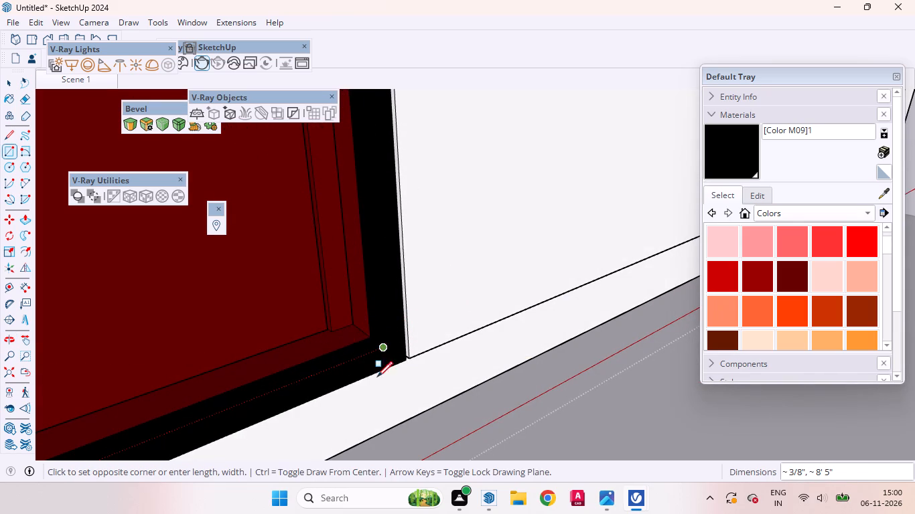
key(space)
scroll(445, 358, down, 7)
scroll(503, 319, up, 1)
scroll(503, 320, down, 9)
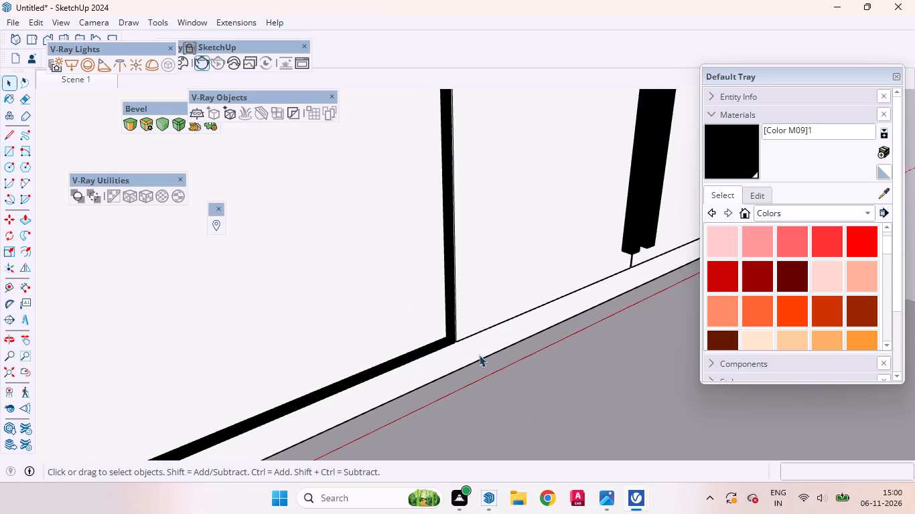
Examine how the new front face meets the black frame around the niche, especially at its lower left corner.
scroll(479, 355, down, 18)
middle_drag(476, 365, 343, 258)
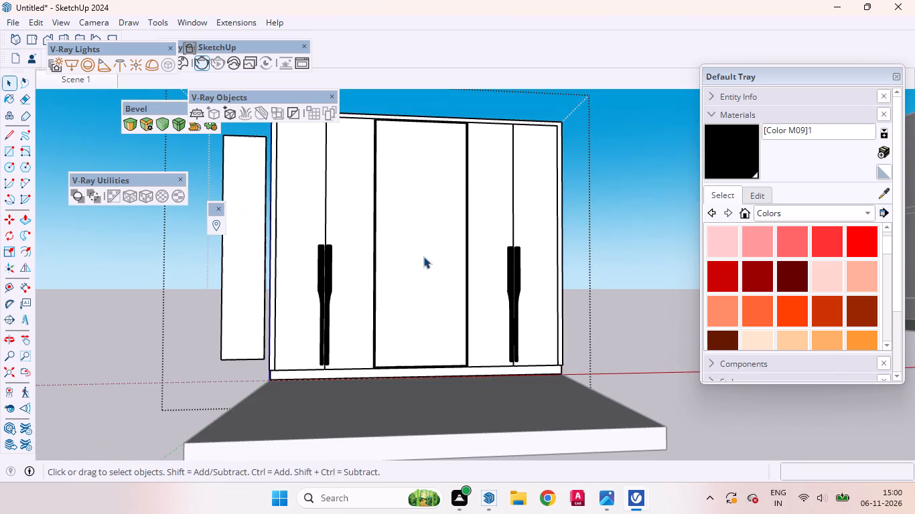
click(430, 298)
middle_drag(421, 288, 399, 428)
scroll(420, 351, up, 11)
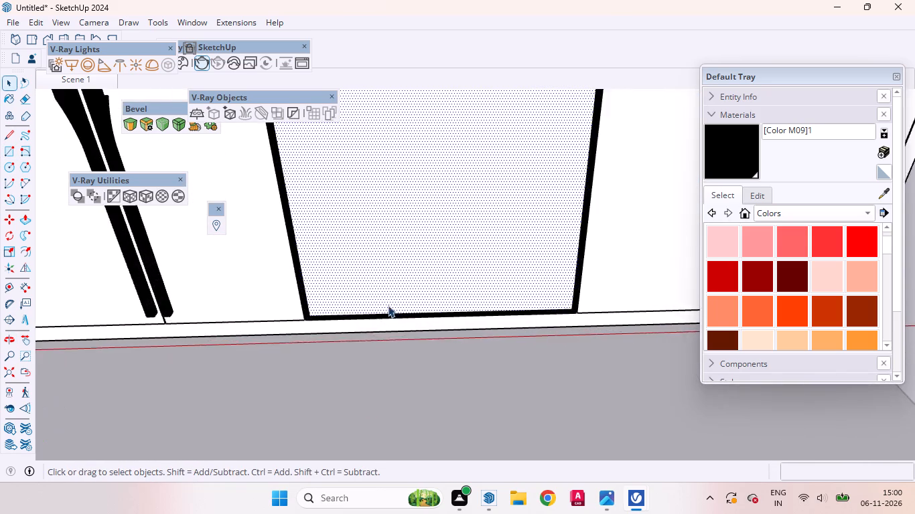
scroll(388, 305, up, 17)
middle_drag(283, 333, 54, 321)
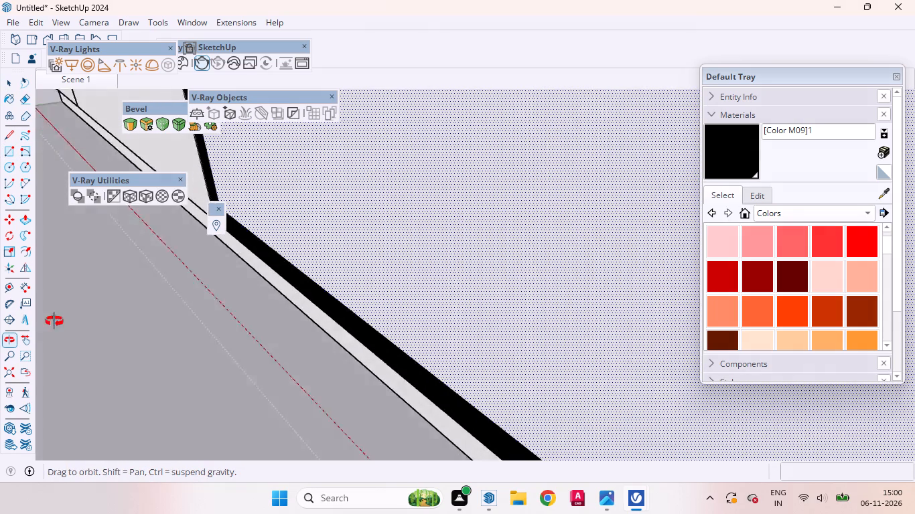
middle_drag(54, 321, 40, 327)
scroll(264, 189, up, 20)
scroll(264, 189, up, 3)
scroll(234, 176, down, 1)
scroll(234, 176, up, 8)
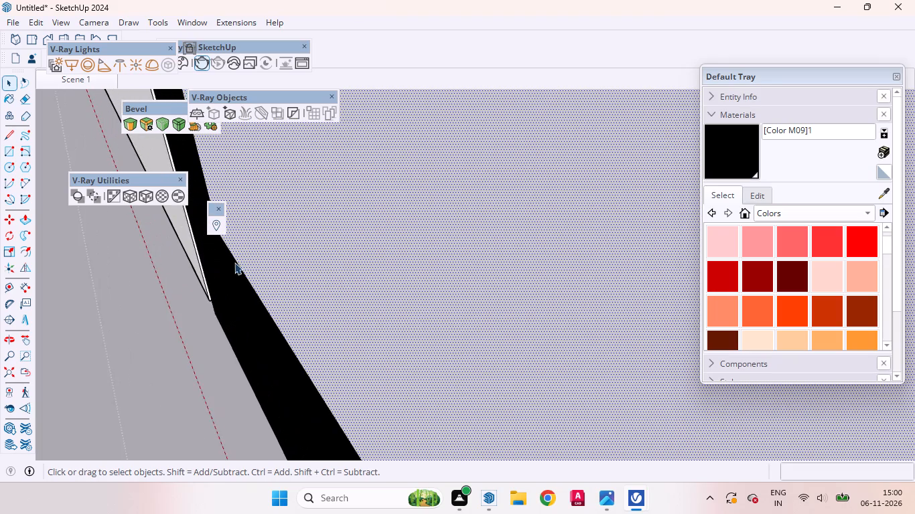
scroll(234, 262, up, 4)
middle_drag(234, 274, 211, 225)
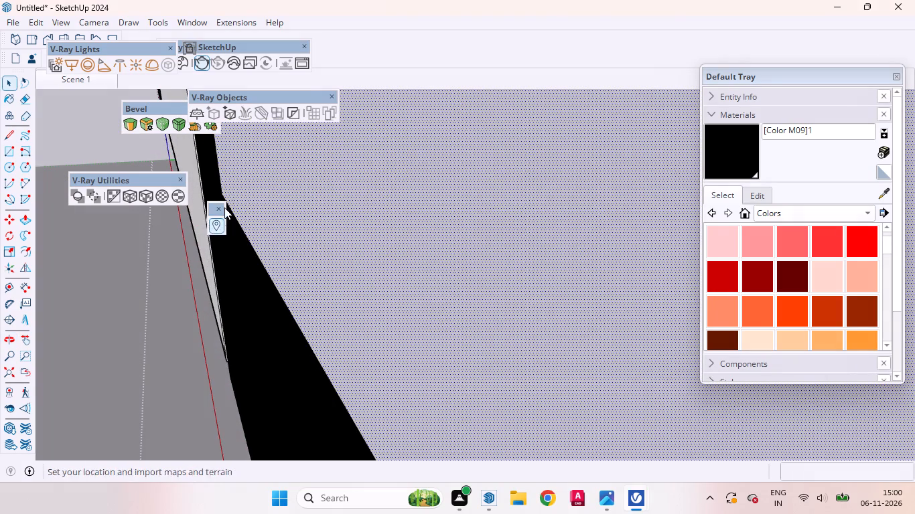
scroll(225, 189, up, 4)
click(208, 161)
scroll(269, 260, down, 4)
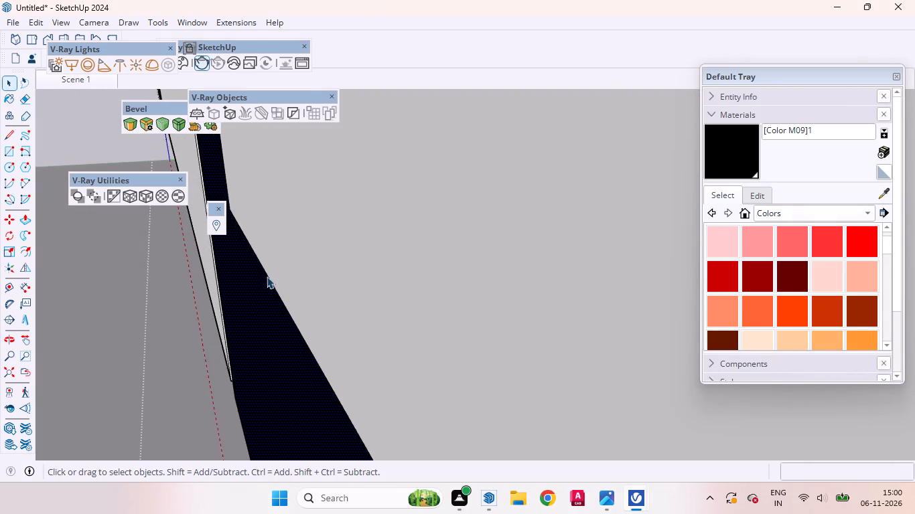
middle_drag(253, 300, 283, 339)
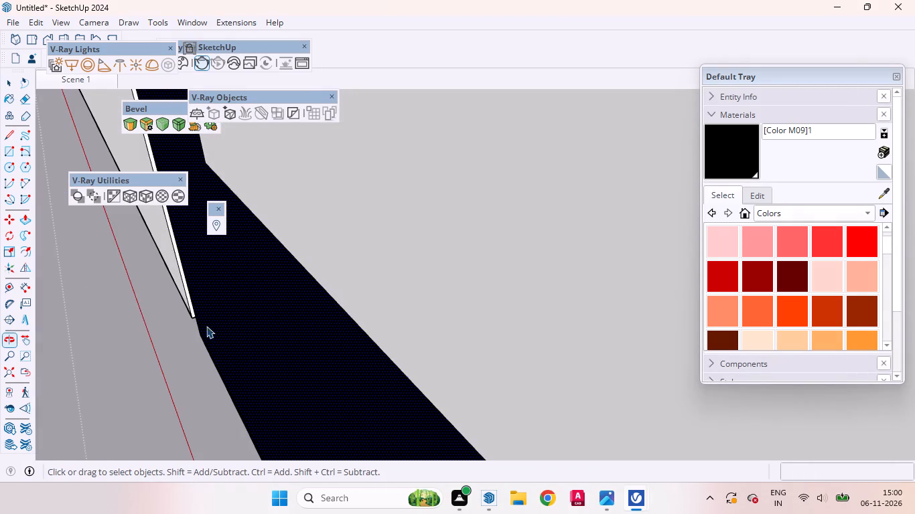
scroll(307, 303, down, 20)
scroll(307, 303, down, 5)
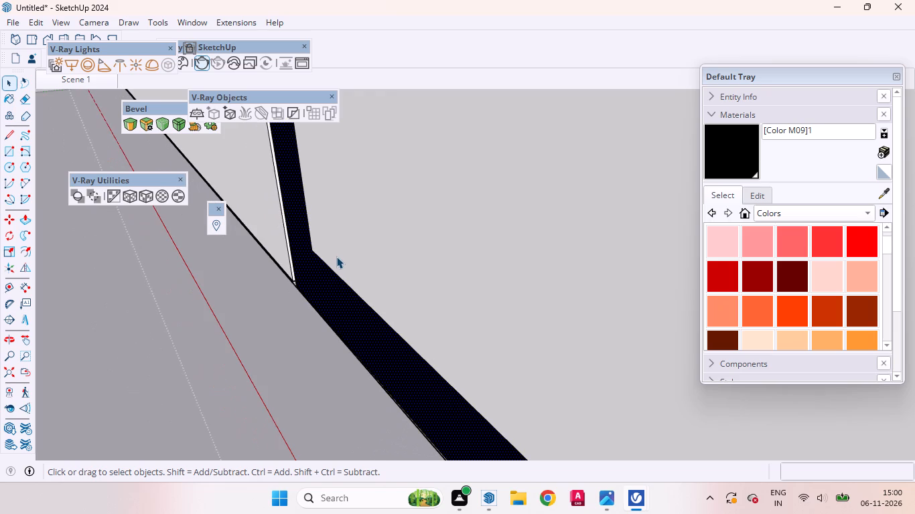
Undo the rectangle drawn across the front of the niche.
key(ctrl+z)
key(ctrl+z)
scroll(411, 301, down, 20)
scroll(411, 301, down, 7)
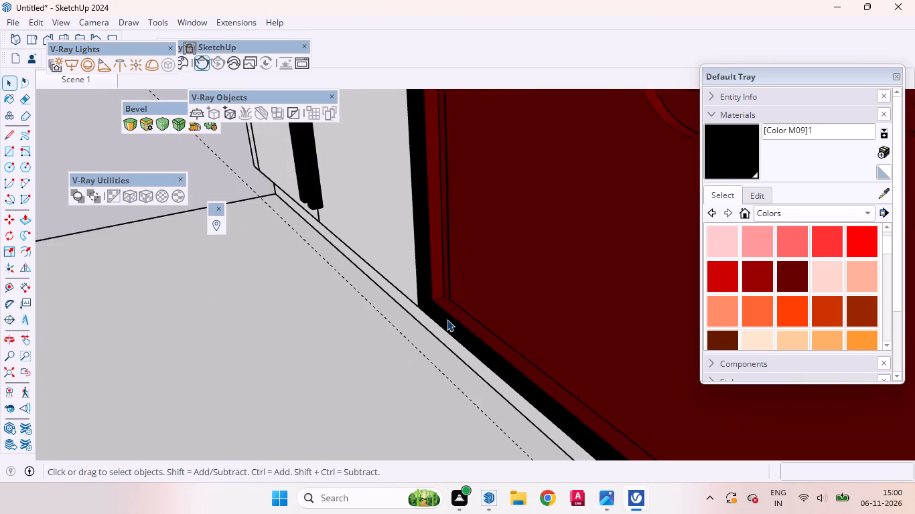
scroll(447, 319, down, 8)
scroll(447, 319, up, 1)
scroll(447, 319, down, 5)
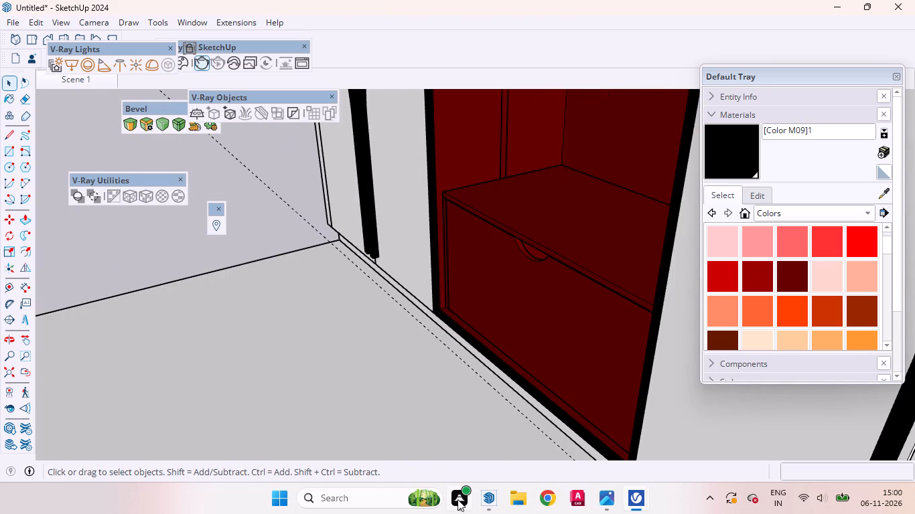
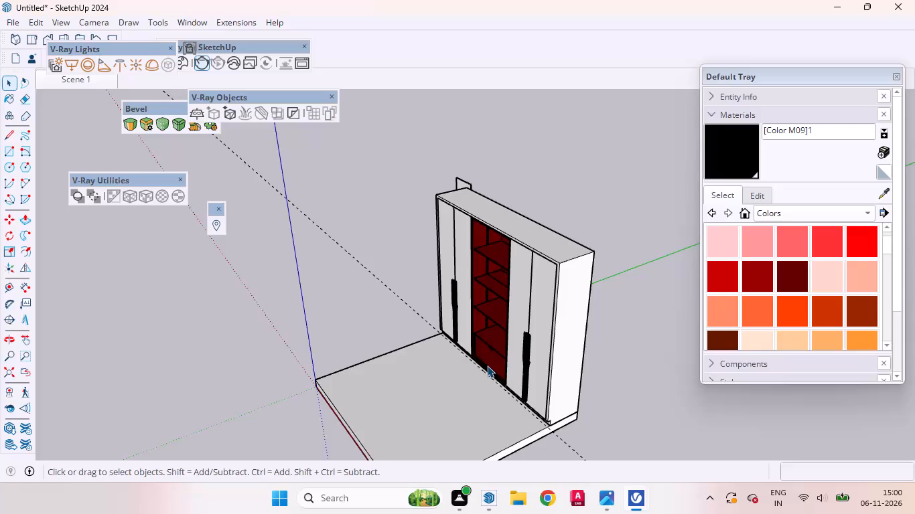
Examine the upper corners of the black frame around the wardrobe's open red shelving.
scroll(460, 253, up, 20)
scroll(460, 253, up, 1)
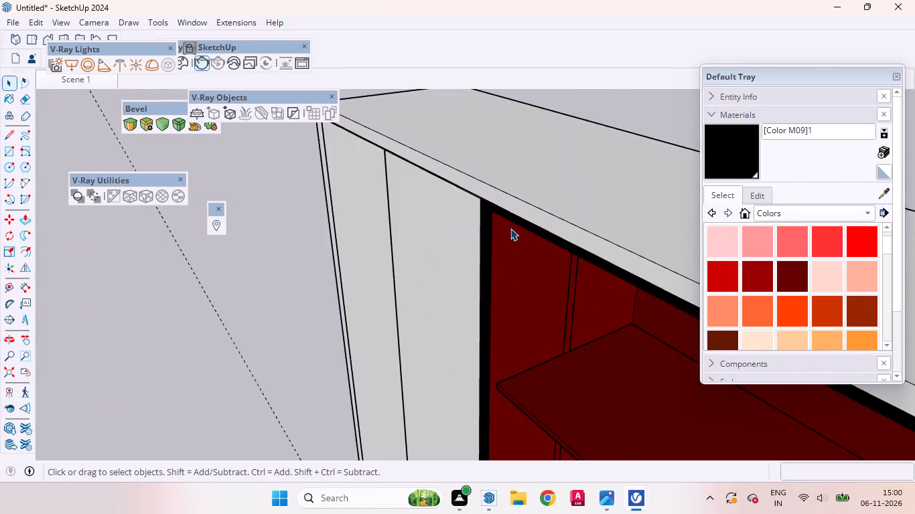
scroll(510, 228, up, 2)
middle_drag(508, 218, 388, 85)
scroll(477, 201, up, 9)
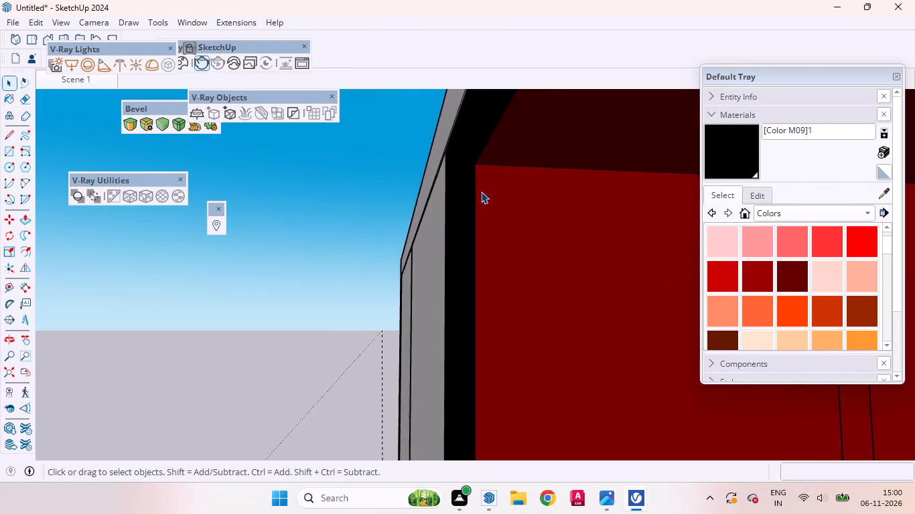
scroll(481, 191, up, 2)
middle_drag(477, 181, 430, 119)
scroll(449, 140, up, 9)
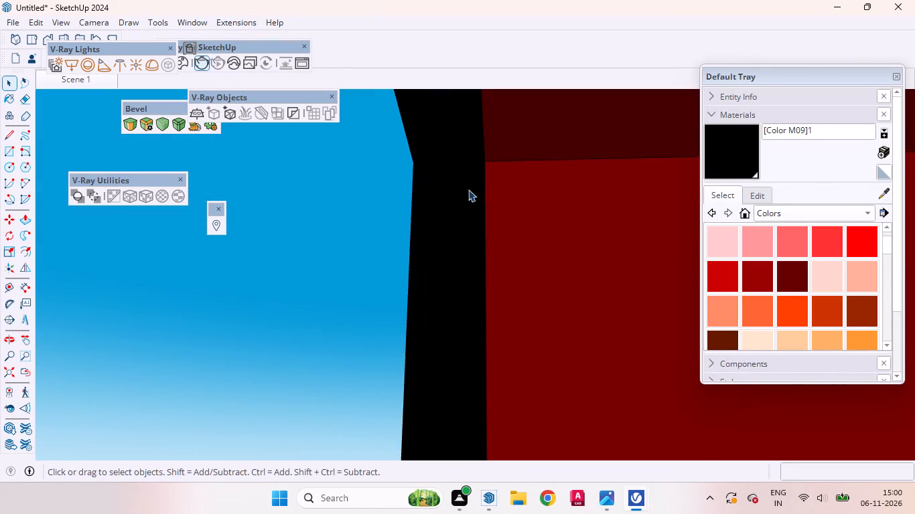
scroll(483, 195, down, 16)
scroll(492, 185, down, 9)
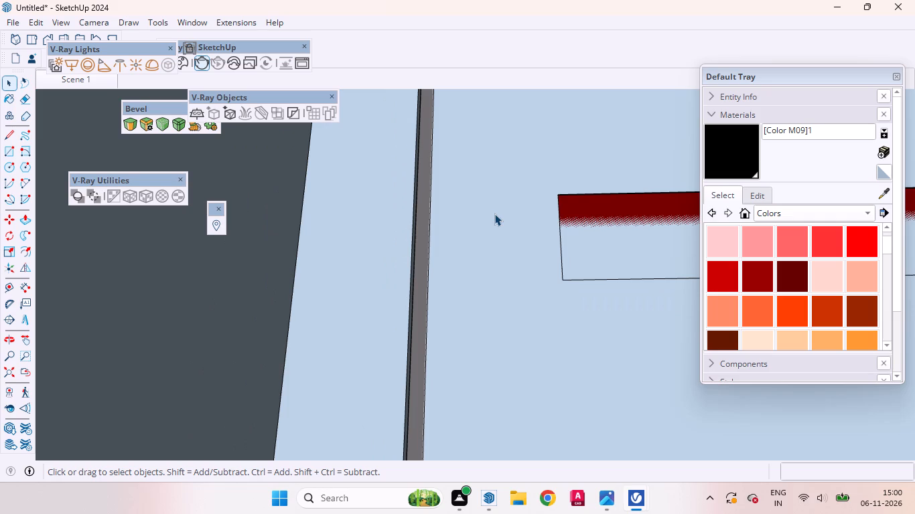
click(27, 372)
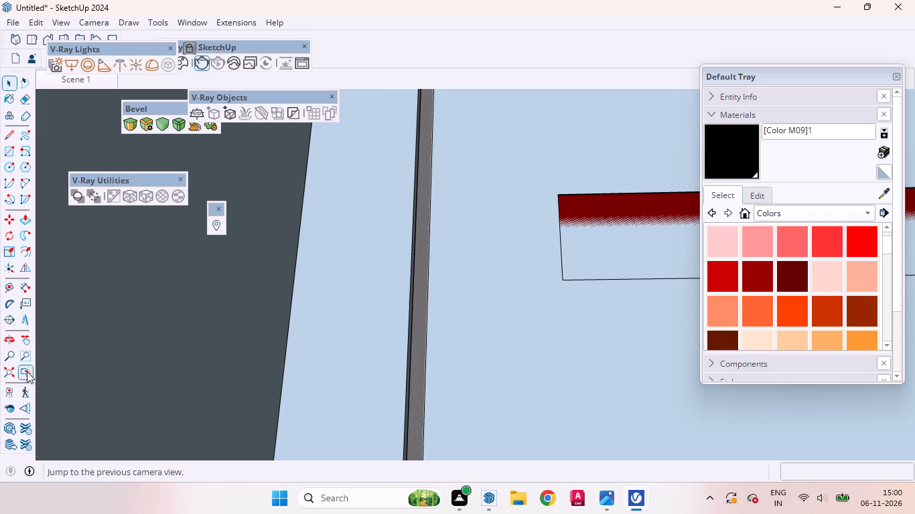
middle_drag(401, 277, 468, 118)
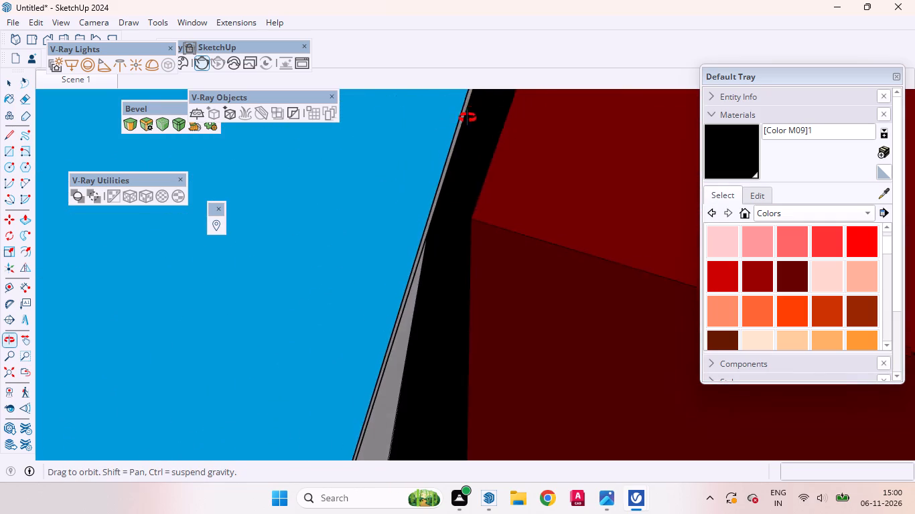
middle_drag(468, 118, 503, 167)
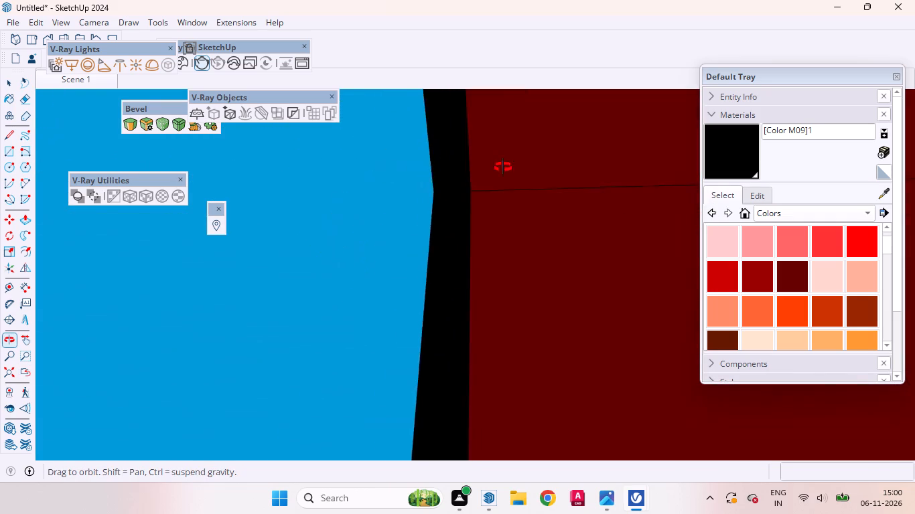
middle_drag(503, 167, 664, 319)
scroll(531, 257, down, 20)
scroll(531, 257, down, 9)
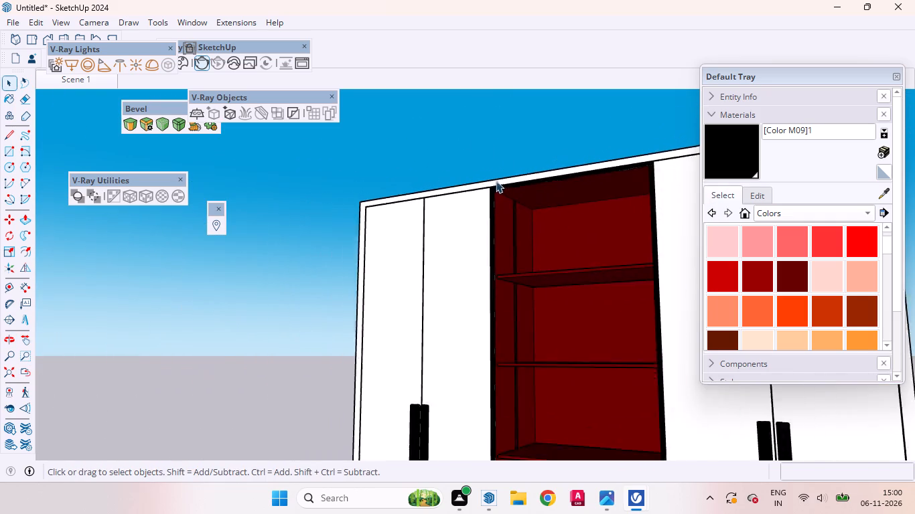
scroll(496, 181, down, 9)
middle_drag(506, 233, 813, 437)
scroll(380, 169, up, 6)
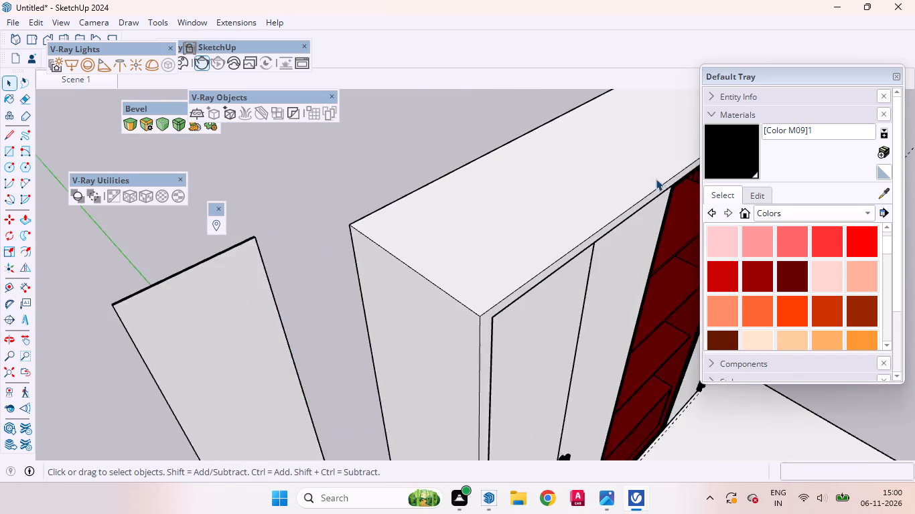
scroll(656, 179, up, 3)
scroll(433, 164, down, 10)
scroll(536, 167, up, 4)
scroll(476, 252, down, 6)
middle_drag(525, 253, 525, 252)
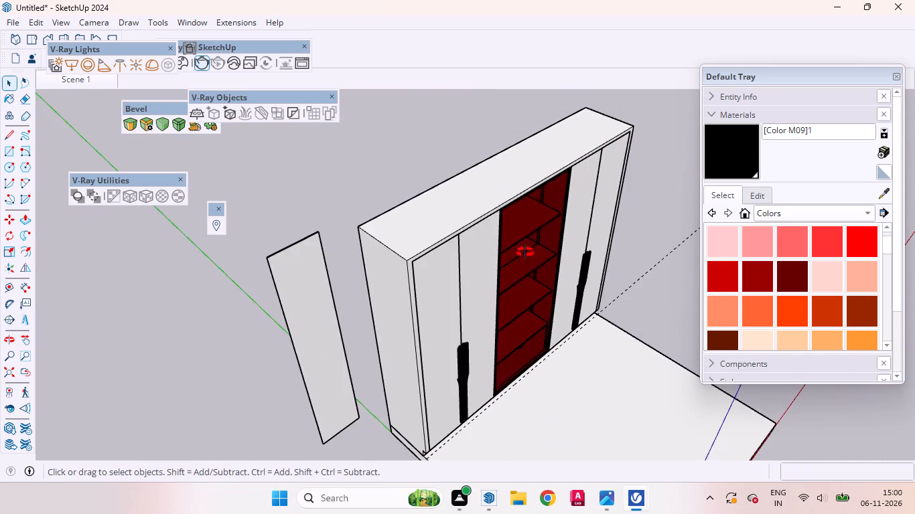
middle_drag(525, 252, 514, 118)
Create a new empty group to hold the panel for the wardrobe's shelving opening.
right_click(646, 307)
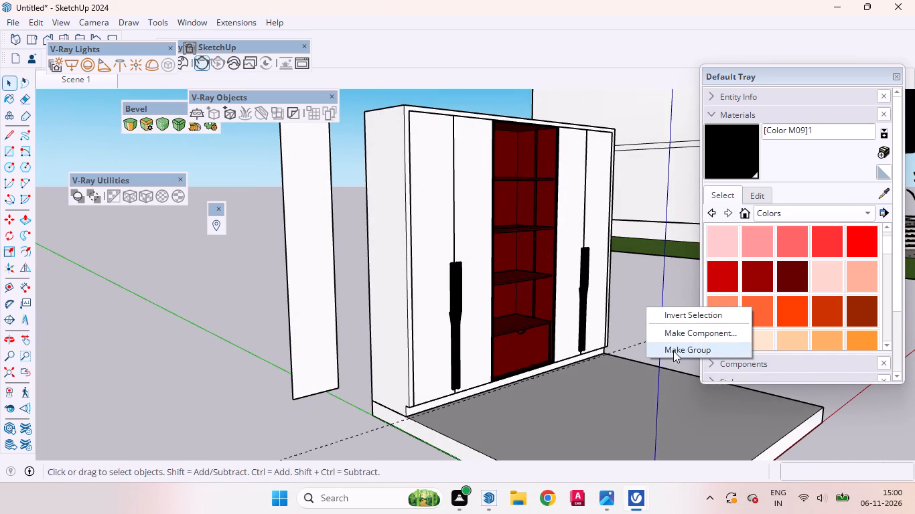
click(673, 351)
Draw a rectangle about 3' 1 1/8" by 8' 5" across the shelving opening, between opposite inner corners of the black frame.
scroll(529, 122, up, 14)
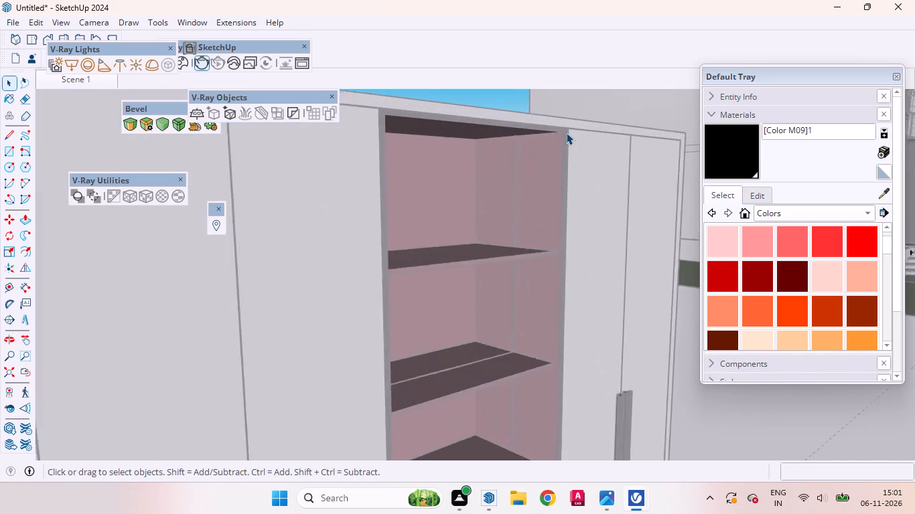
scroll(566, 133, up, 8)
middle_drag(543, 135, 609, 98)
scroll(486, 251, down, 5)
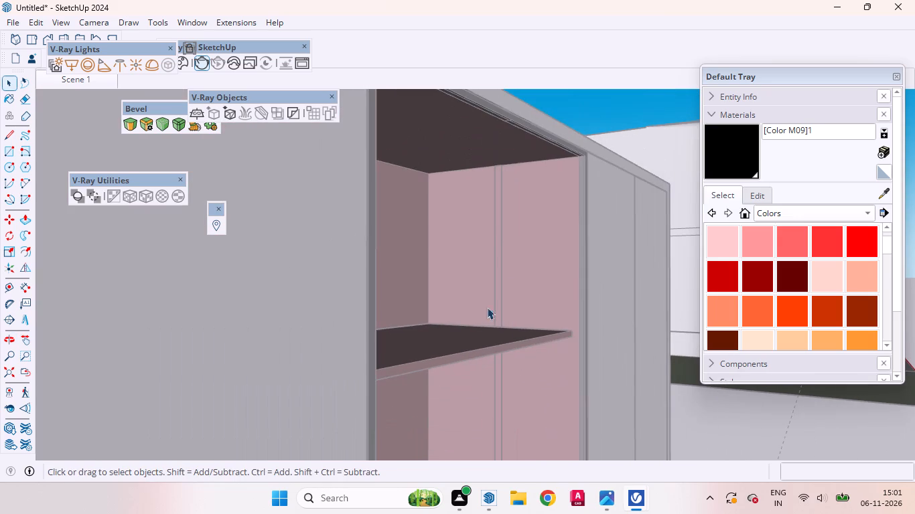
key(r)
scroll(568, 162, up, 9)
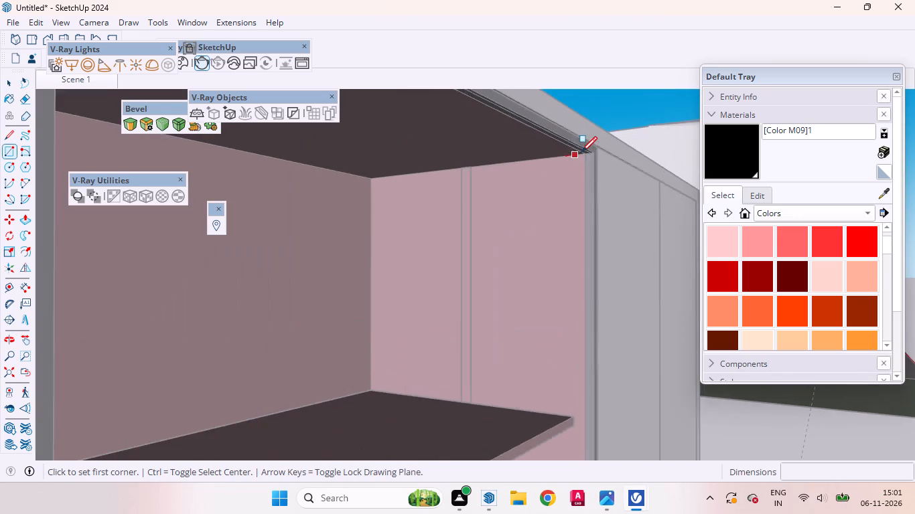
scroll(581, 152, up, 15)
middle_drag(610, 177, 669, 147)
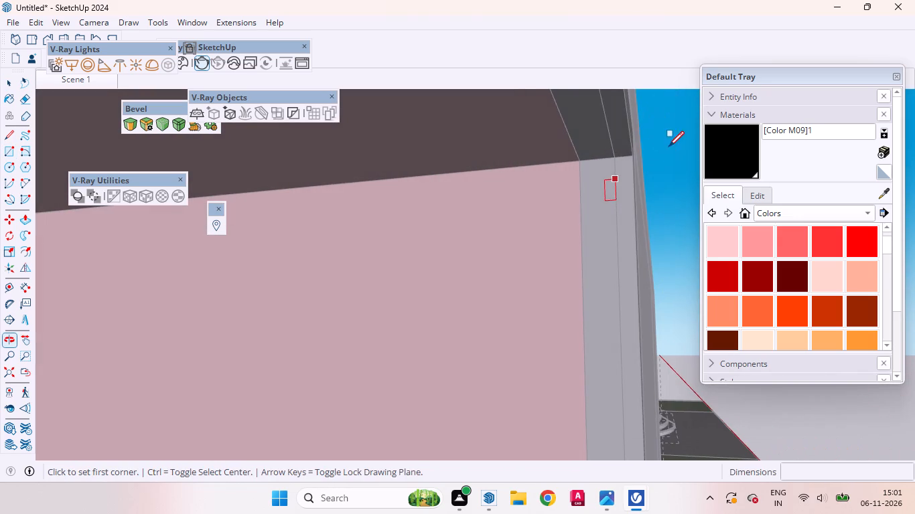
scroll(606, 162, up, 9)
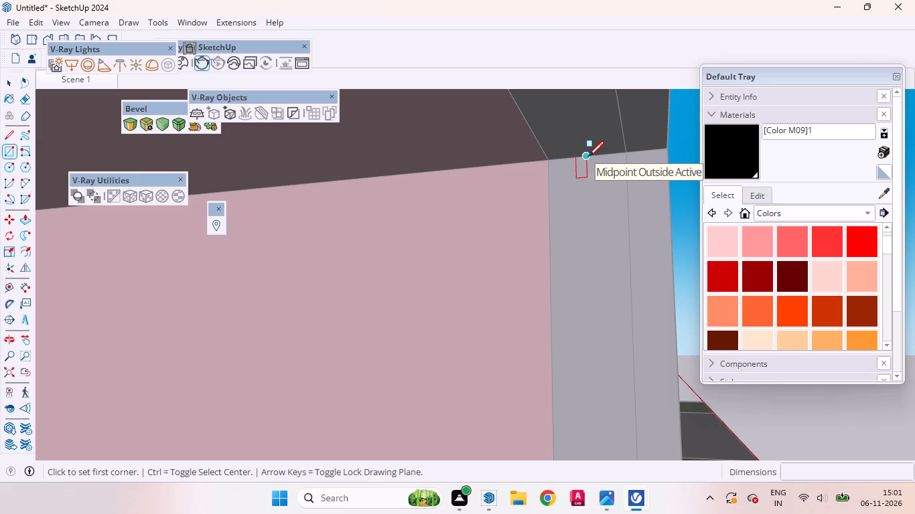
click(623, 153)
scroll(609, 246, down, 11)
middle_drag(581, 252, 352, 343)
scroll(431, 273, down, 5)
scroll(441, 263, up, 1)
scroll(443, 258, down, 20)
scroll(443, 258, down, 18)
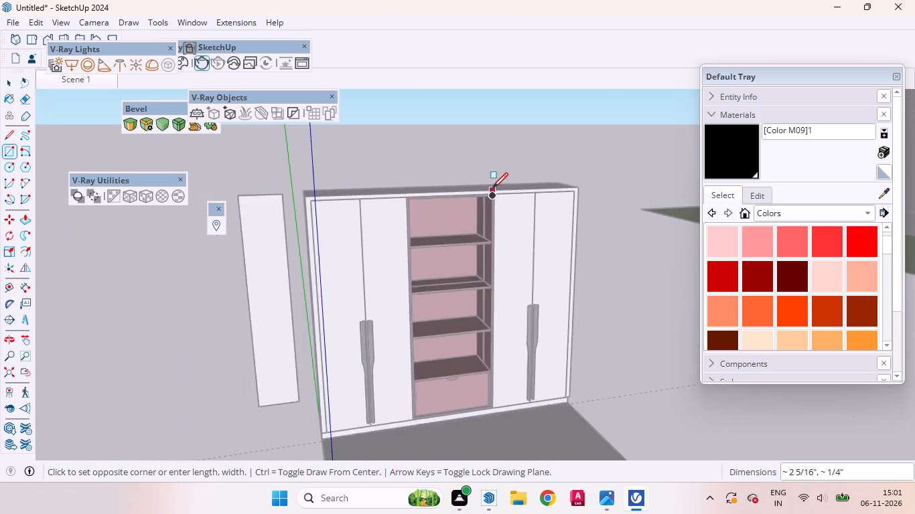
scroll(492, 188, down, 7)
scroll(484, 298, up, 19)
scroll(415, 238, up, 8)
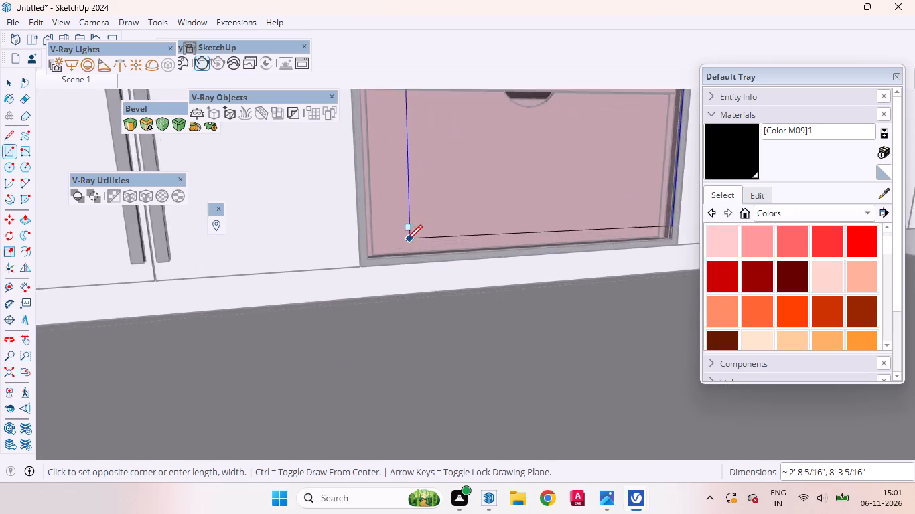
scroll(407, 240, up, 3)
scroll(407, 240, down, 1)
scroll(389, 254, up, 1)
middle_drag(382, 263, 282, 331)
scroll(322, 270, up, 17)
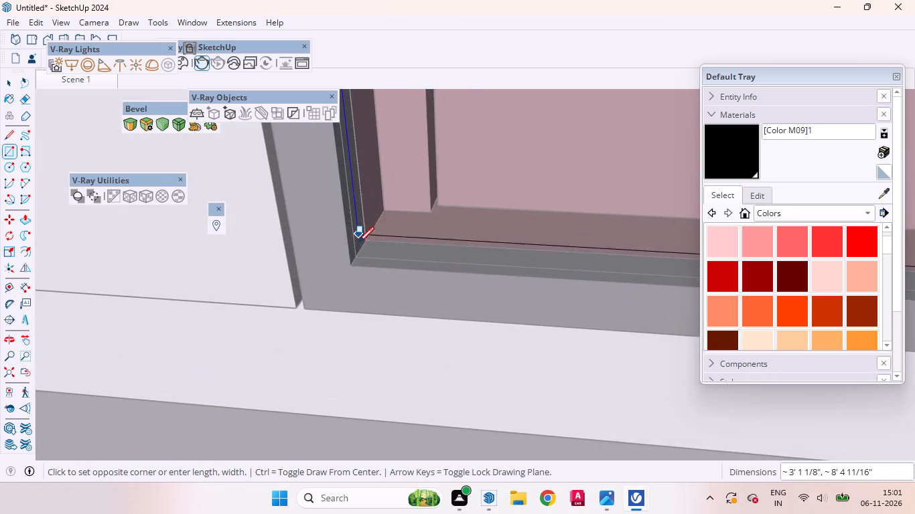
scroll(358, 242, up, 3)
click(354, 262)
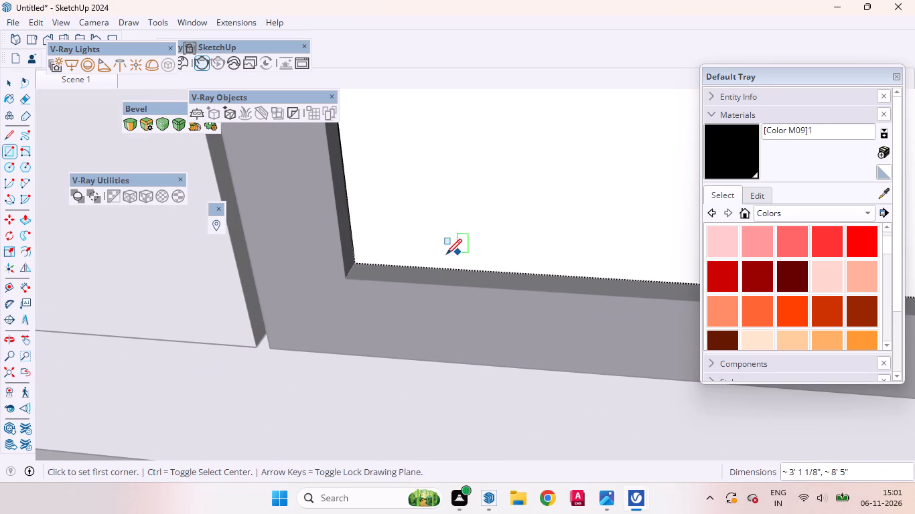
key(space)
Push/Pull the rectangle covering the shelving opening by 6 mm and close the group.
scroll(402, 326, down, 19)
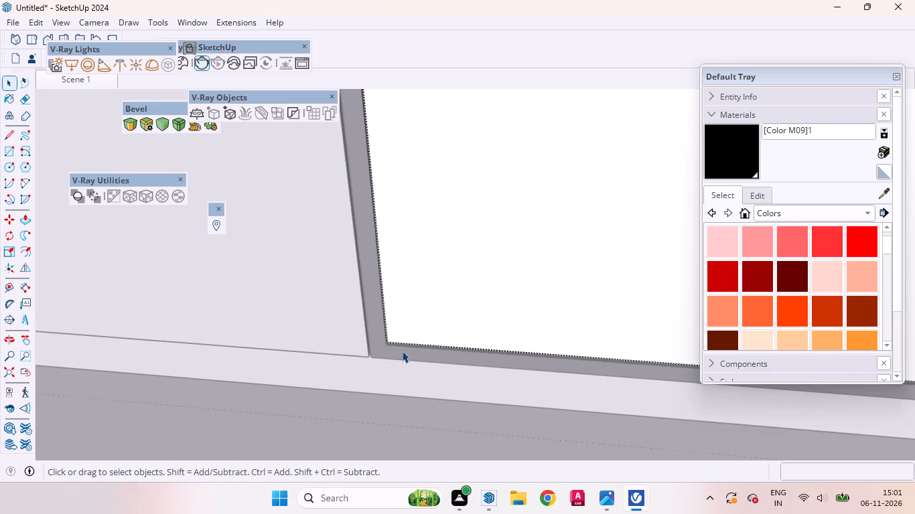
scroll(476, 303, up, 1)
middle_drag(475, 306, 367, 358)
scroll(405, 318, up, 15)
middle_drag(358, 318, 336, 318)
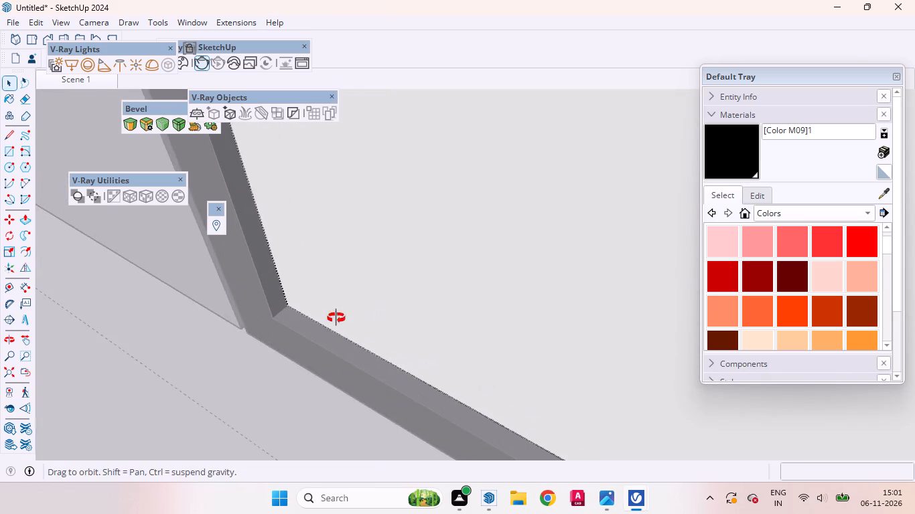
middle_drag(336, 318, 265, 298)
scroll(320, 282, up, 5)
scroll(324, 283, down, 1)
scroll(327, 283, up, 1)
scroll(328, 283, down, 1)
click(356, 281)
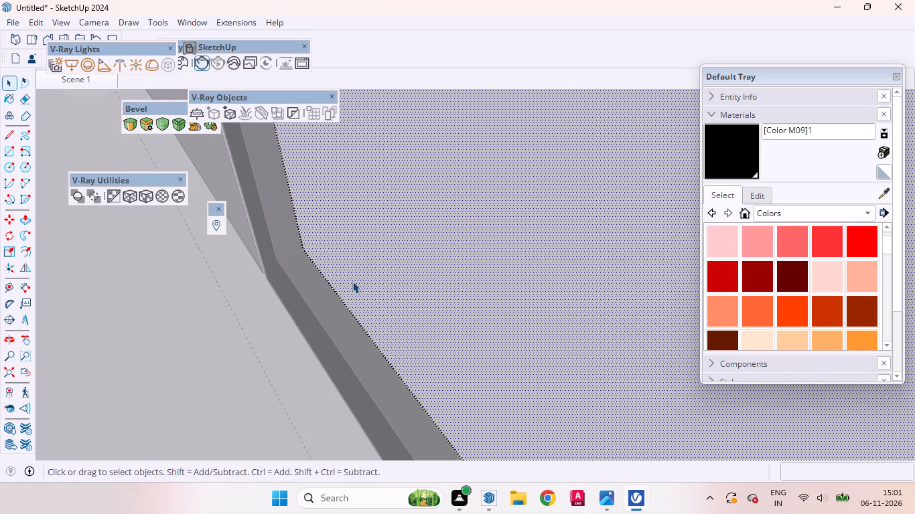
key(p)
click(352, 281)
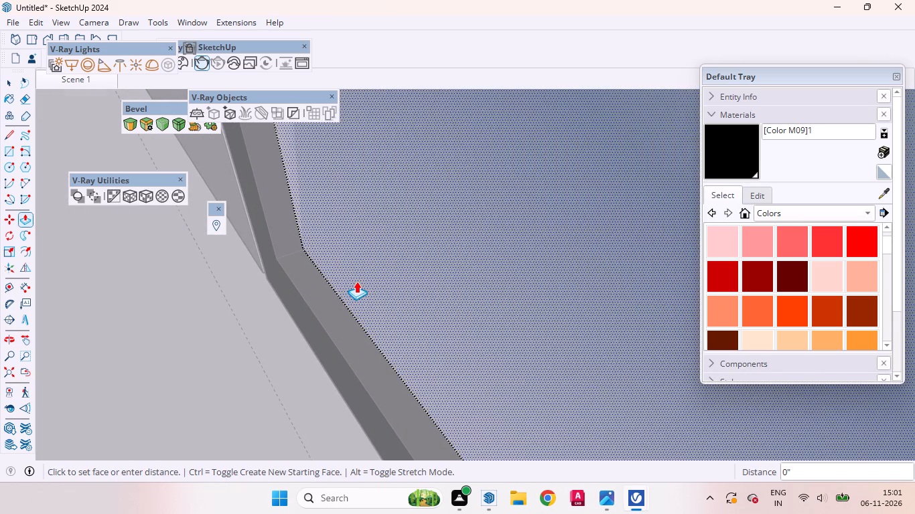
text(6mm)
key(Return)
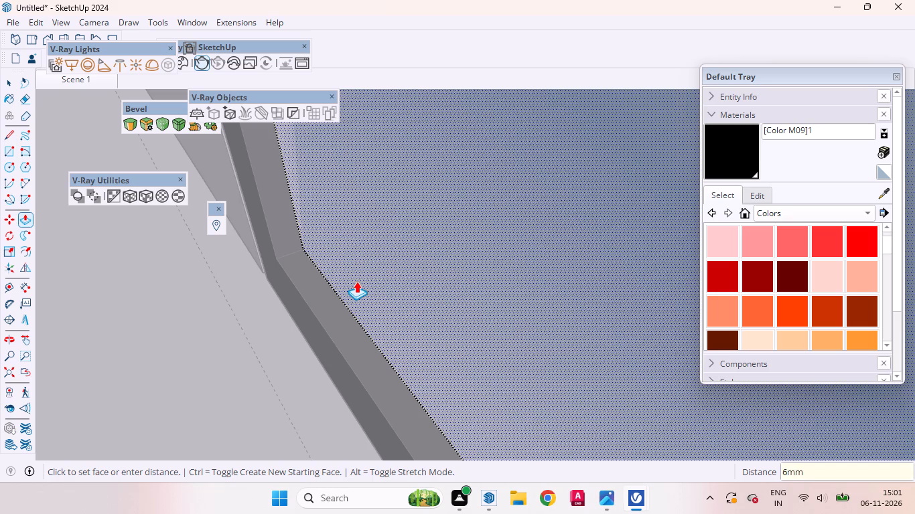
key(space)
scroll(380, 291, down, 11)
scroll(335, 268, up, 2)
scroll(335, 268, down, 1)
scroll(335, 268, up, 9)
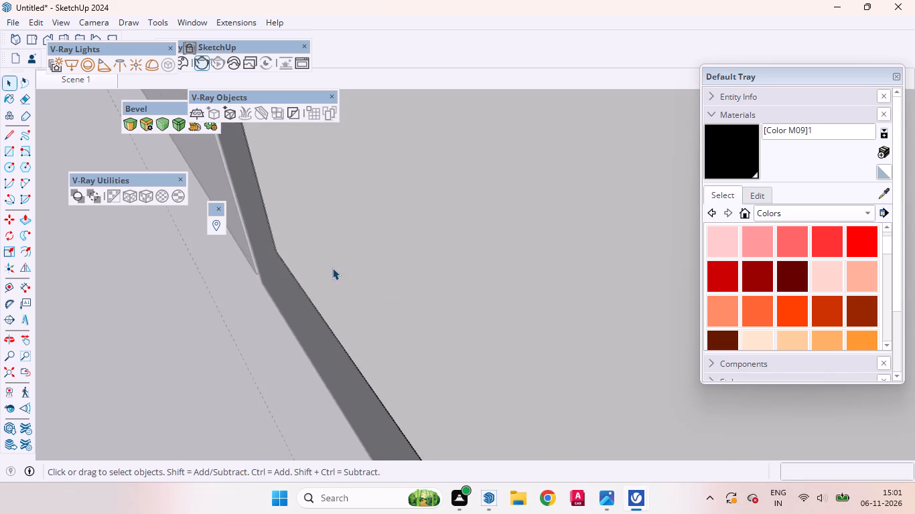
scroll(332, 268, up, 5)
scroll(339, 259, down, 6)
scroll(284, 289, down, 8)
scroll(435, 246, up, 1)
scroll(435, 246, down, 9)
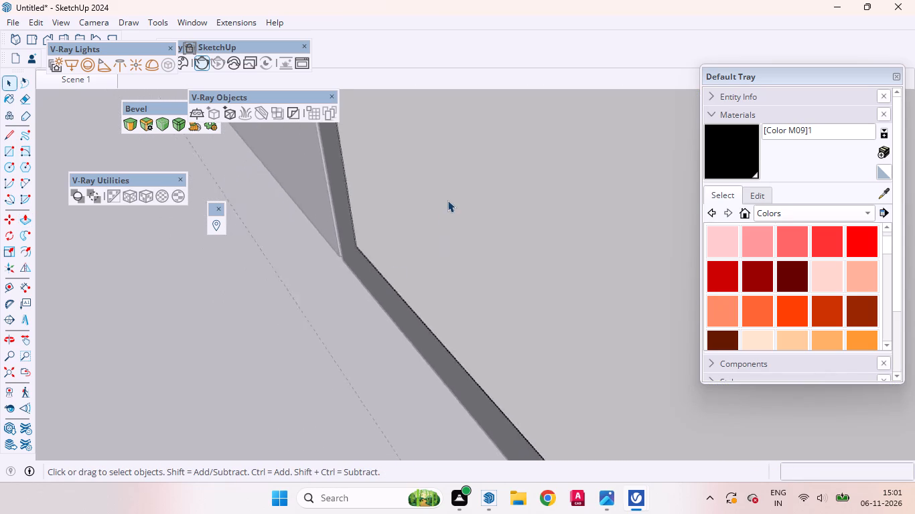
scroll(447, 200, down, 7)
scroll(441, 206, up, 1)
scroll(441, 206, down, 20)
scroll(441, 206, down, 3)
scroll(435, 216, up, 1)
scroll(435, 216, down, 18)
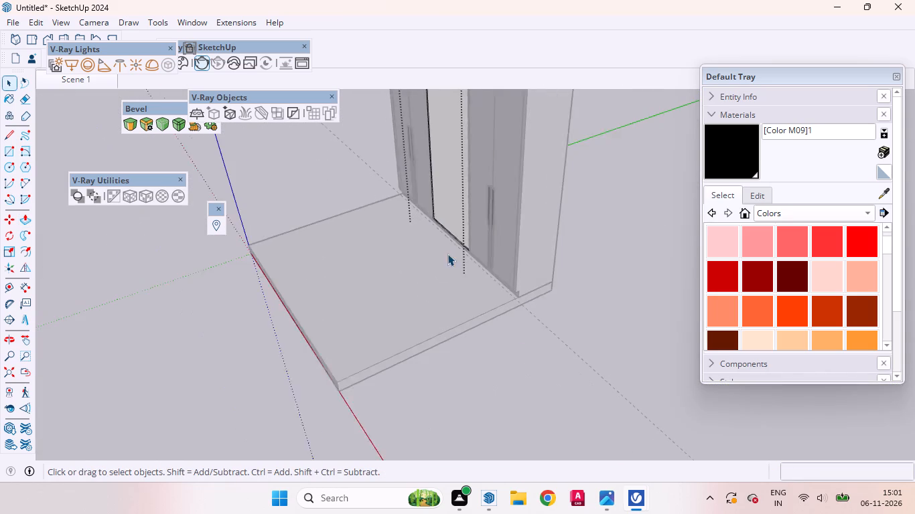
click(543, 367)
Inspect the black frame's front face at its lower corner inside the wardrobe group, and close the group.
scroll(437, 211, up, 17)
scroll(427, 228, down, 1)
scroll(427, 228, up, 10)
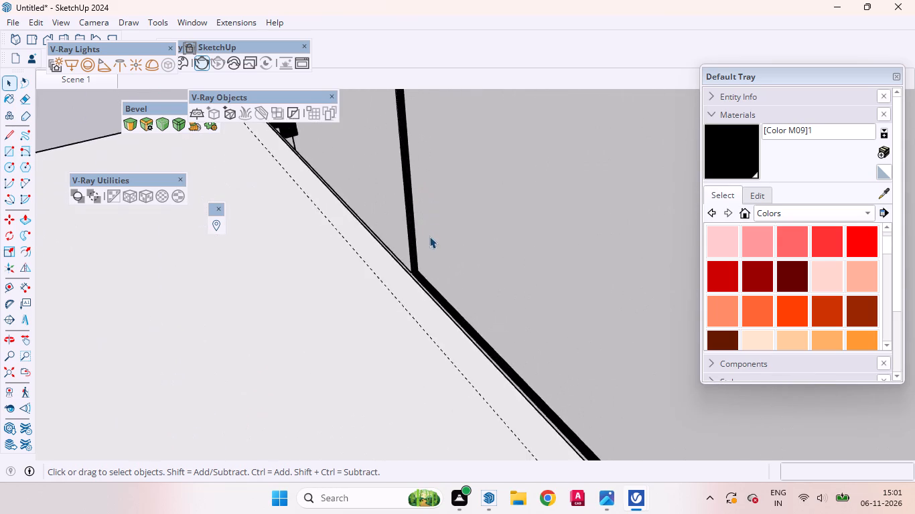
scroll(429, 236, up, 20)
scroll(429, 236, up, 9)
click(368, 337)
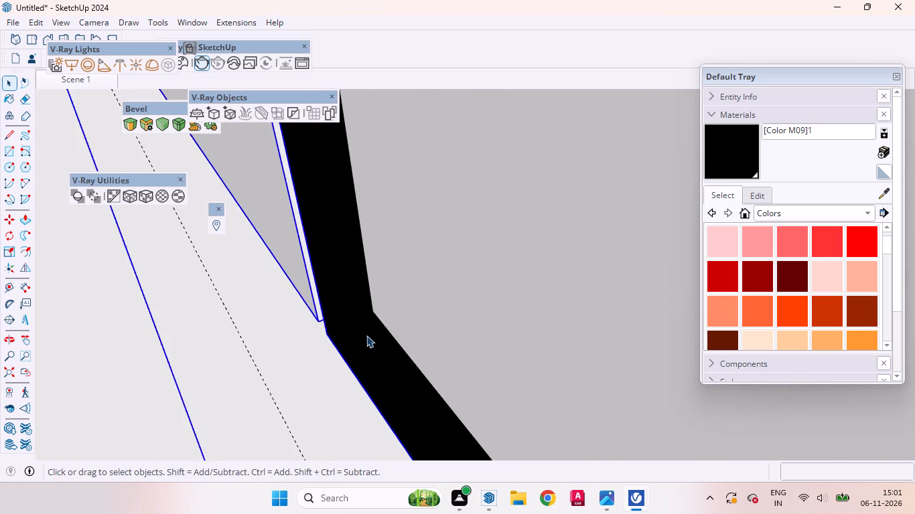
scroll(370, 325, up, 5)
double_click(368, 322)
click(378, 338)
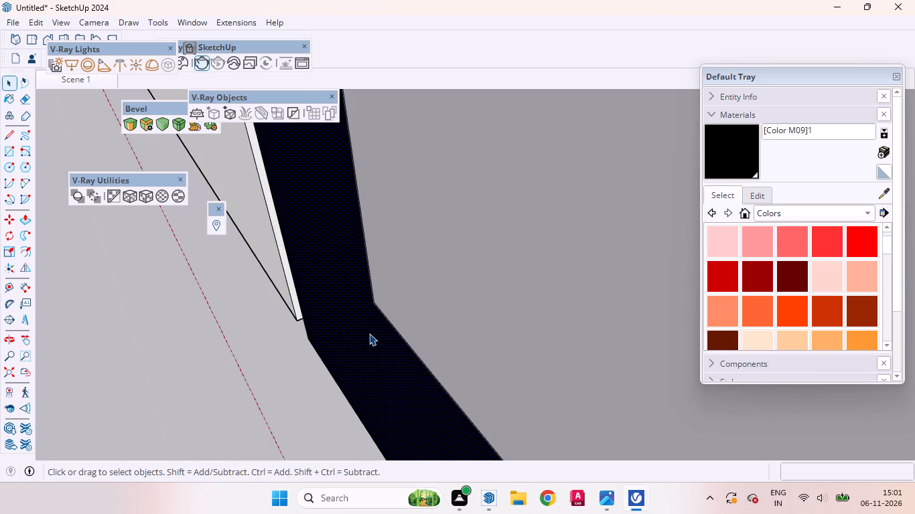
scroll(368, 343, up, 1)
middle_drag(368, 343, 457, 240)
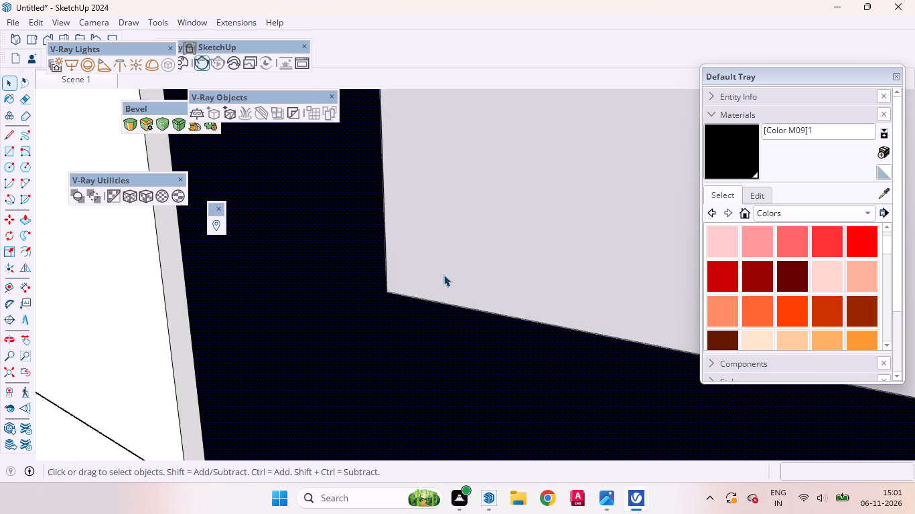
scroll(443, 274, down, 20)
scroll(443, 274, down, 17)
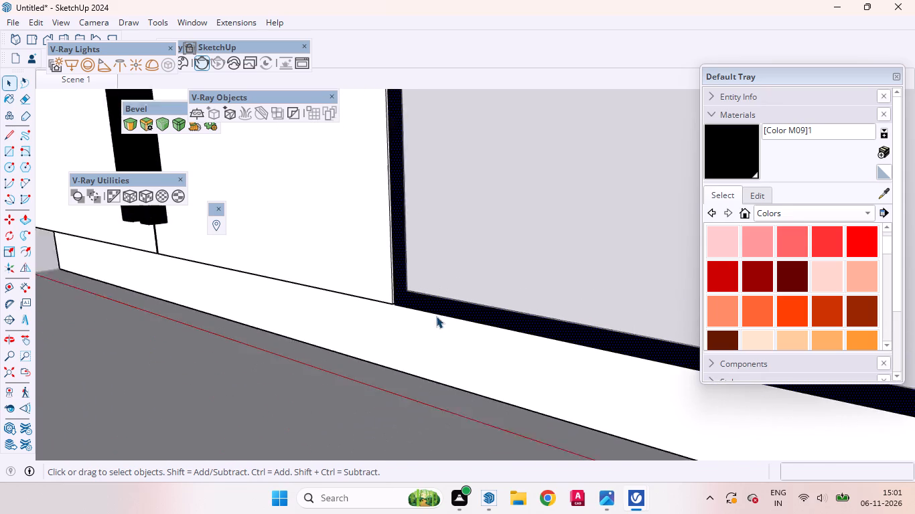
scroll(436, 316, down, 15)
click(109, 302)
Move the panel about 1/8" along the green axis to recess it inside the black frame, using its lower corner as reference.
scroll(492, 279, up, 4)
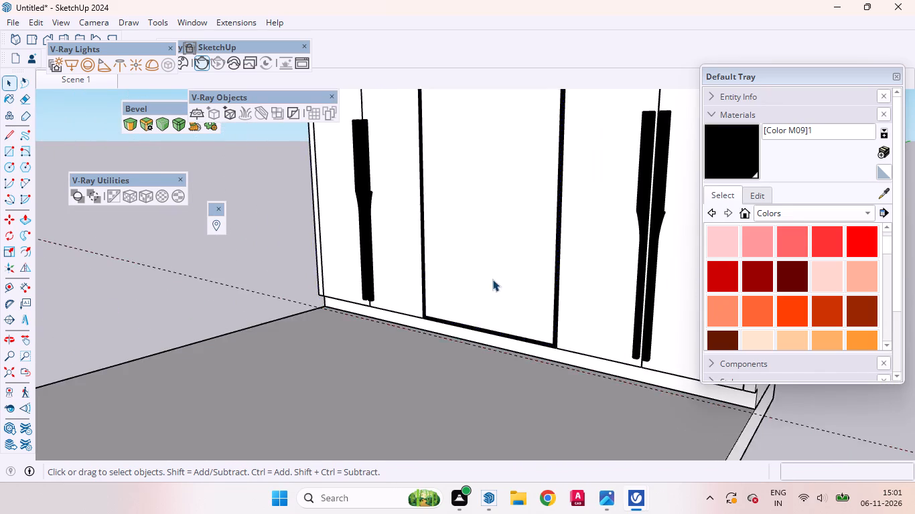
scroll(492, 279, up, 1)
click(429, 294)
scroll(441, 303, up, 20)
scroll(441, 303, up, 1)
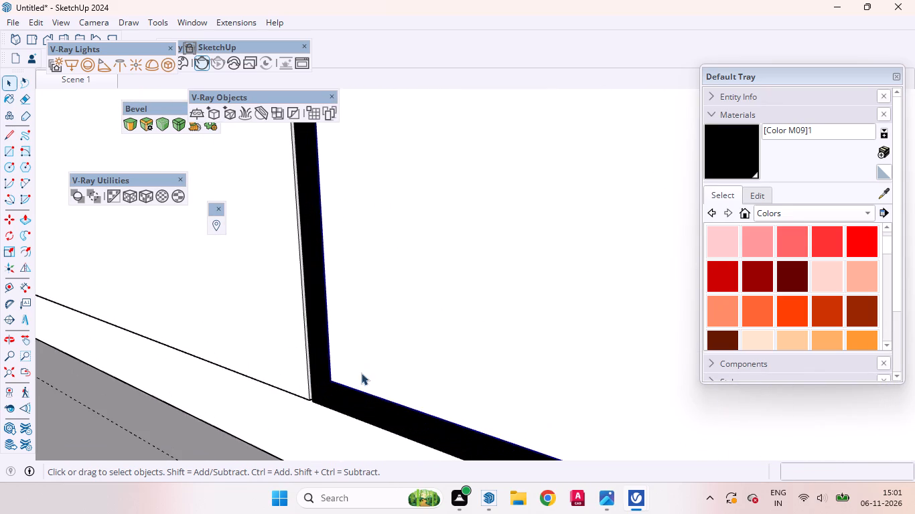
middle_drag(361, 373, 298, 418)
scroll(336, 375, up, 5)
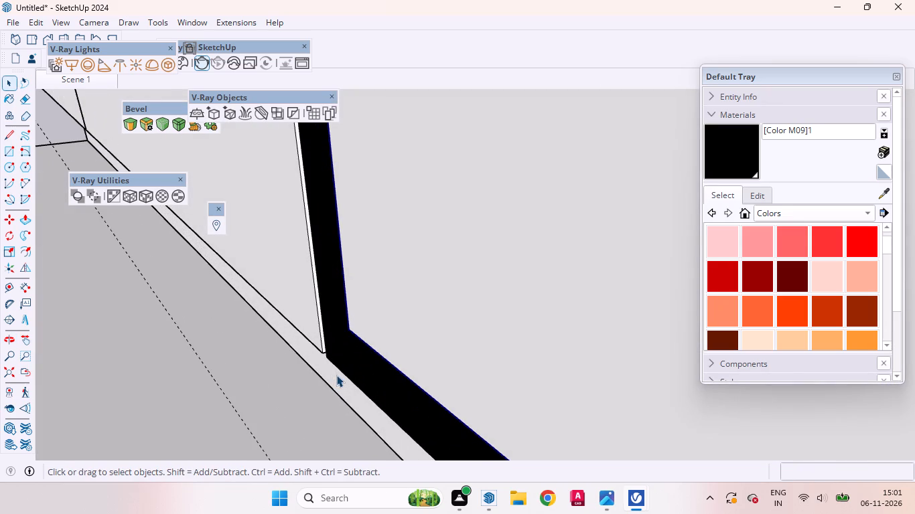
key(m)
scroll(335, 353, up, 10)
click(363, 300)
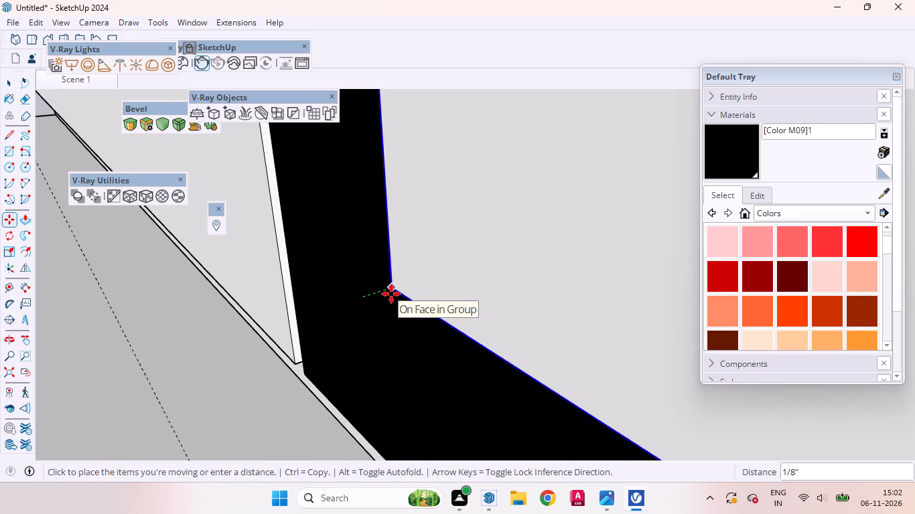
click(392, 294)
scroll(391, 310, up, 1)
middle_drag(389, 314, 314, 319)
key(space)
Inspect the black frame's bottom inner face around the recessed panel, inside the wardrobe group.
click(394, 294)
double_click(393, 294)
click(390, 298)
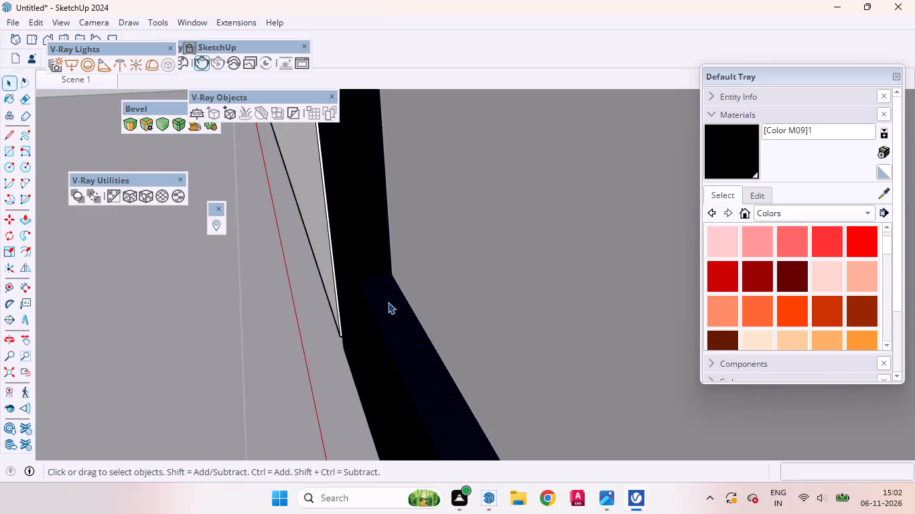
click(385, 311)
middle_drag(416, 347, 561, 338)
scroll(492, 299, down, 6)
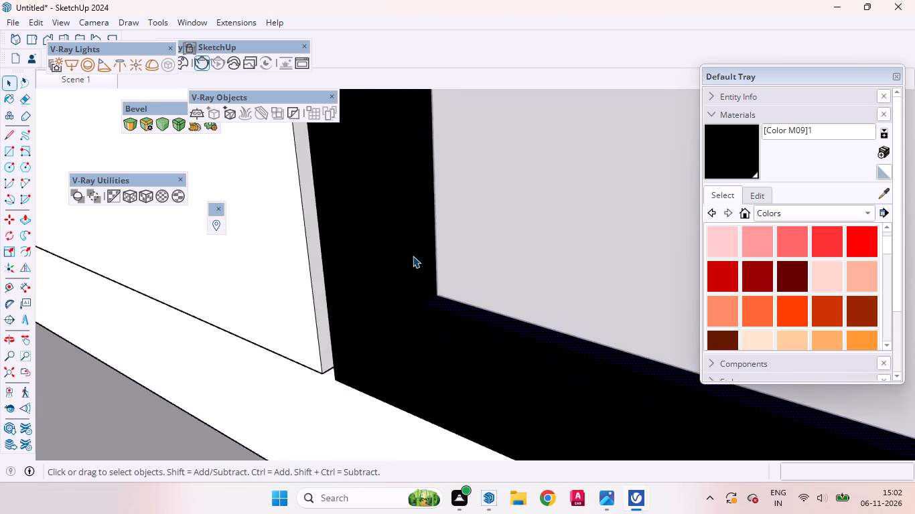
scroll(413, 256, down, 20)
scroll(413, 256, down, 7)
scroll(384, 341, up, 1)
scroll(384, 341, down, 16)
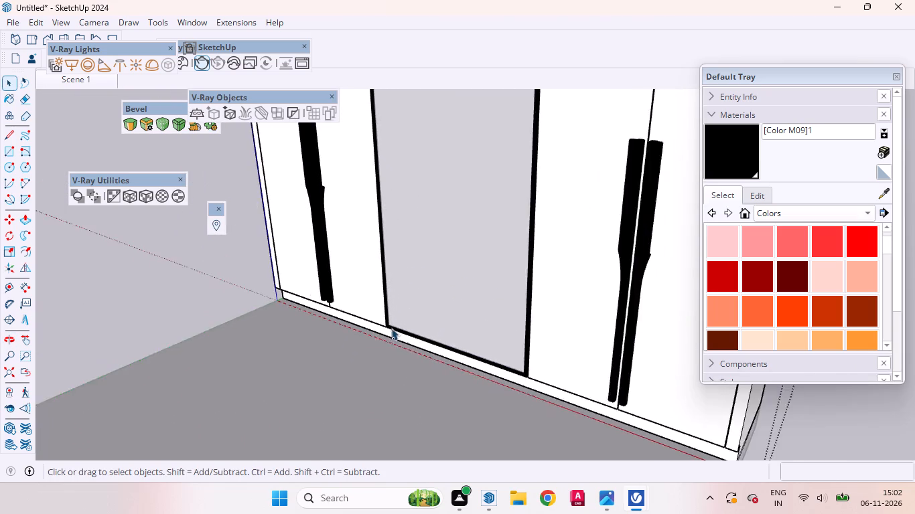
scroll(391, 328, down, 2)
middle_drag(407, 341, 565, 325)
scroll(514, 383, down, 6)
scroll(495, 329, up, 4)
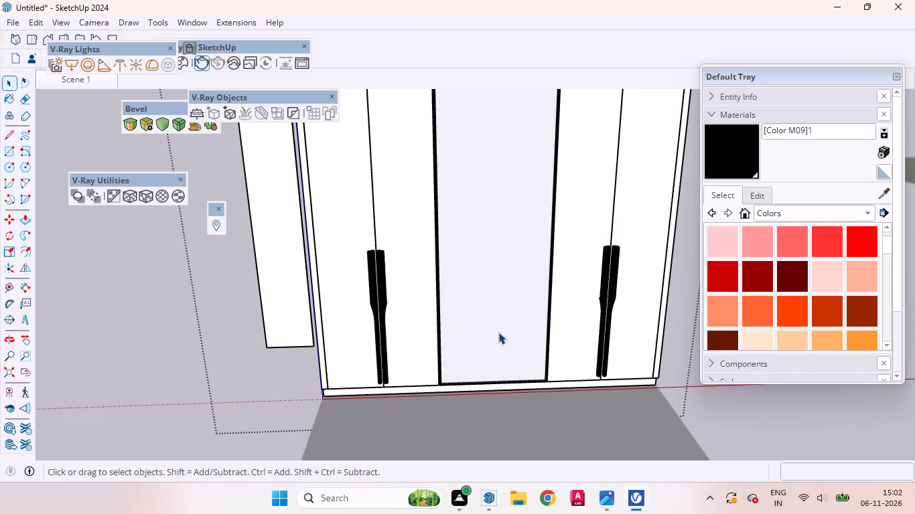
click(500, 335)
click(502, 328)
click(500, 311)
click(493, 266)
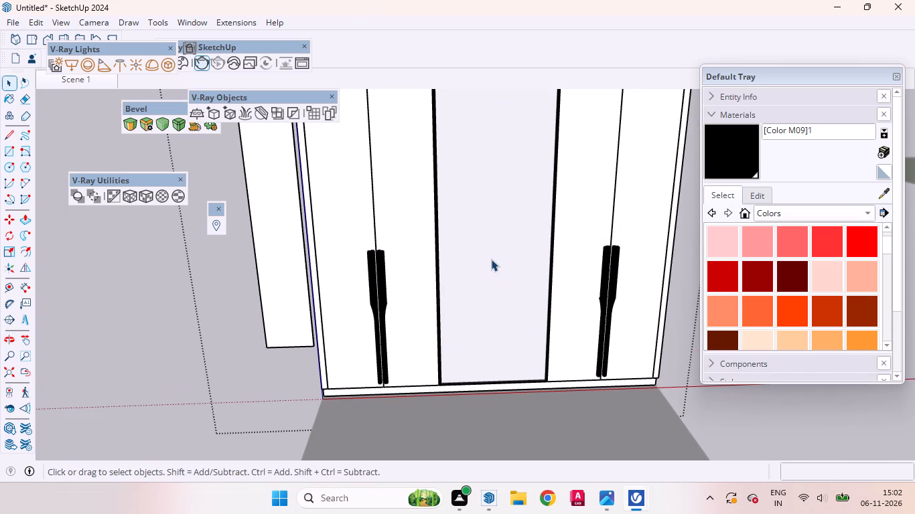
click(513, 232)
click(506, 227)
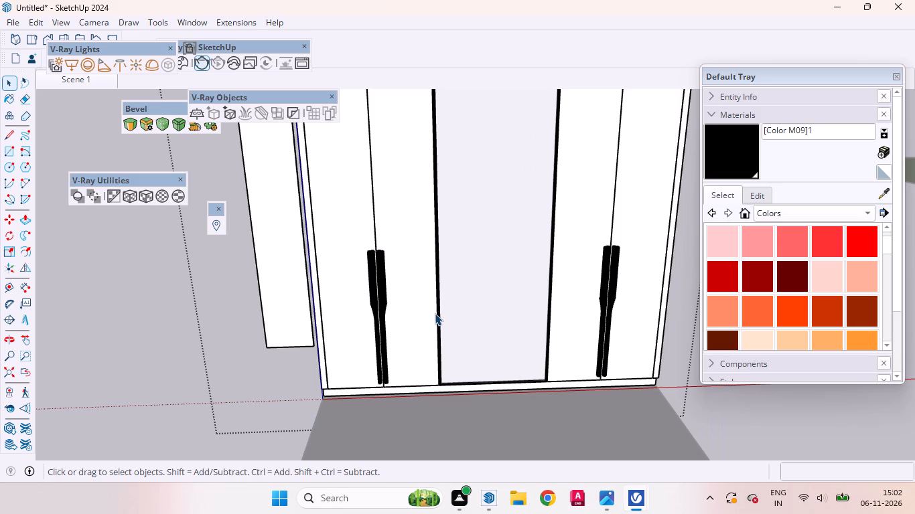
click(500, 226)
Open the panel group and draw a vertical line about 8' 5" long up its middle, from the bottom edge to the top edge.
scroll(496, 238, up, 1)
middle_drag(495, 239, 386, 309)
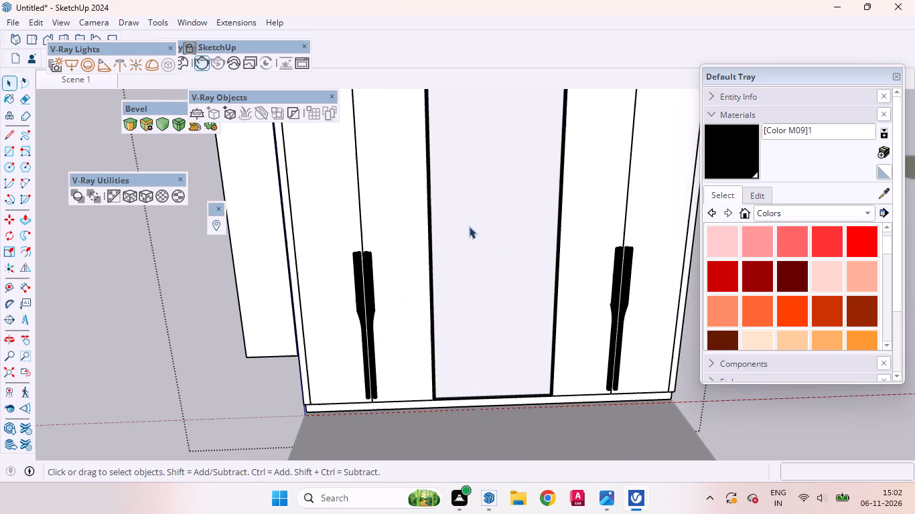
scroll(413, 286, down, 10)
double_click(446, 247)
click(439, 251)
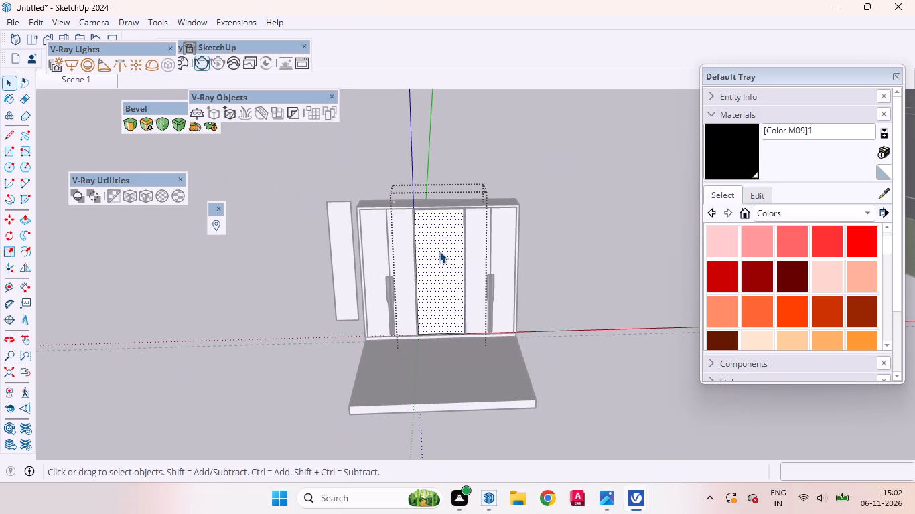
scroll(453, 278, up, 4)
key(l)
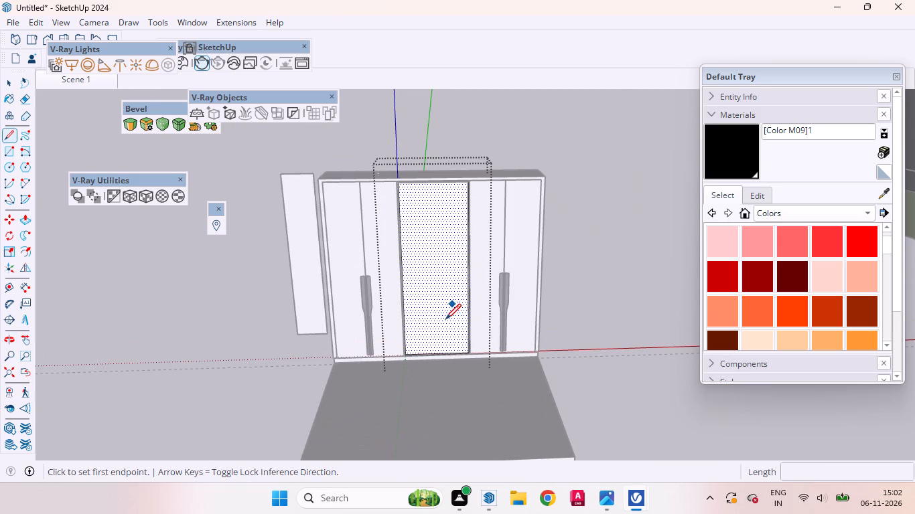
scroll(443, 322, up, 15)
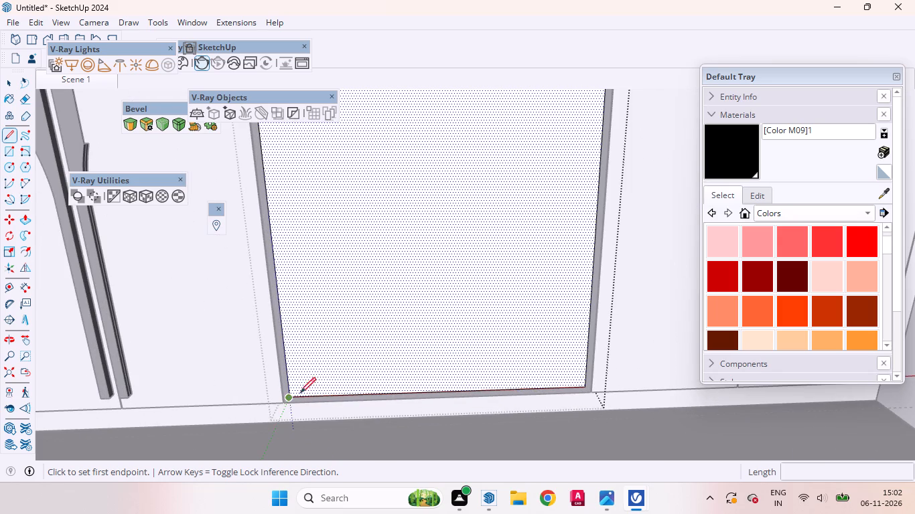
scroll(424, 381, up, 5)
middle_drag(423, 388, 368, 487)
scroll(255, 362, up, 4)
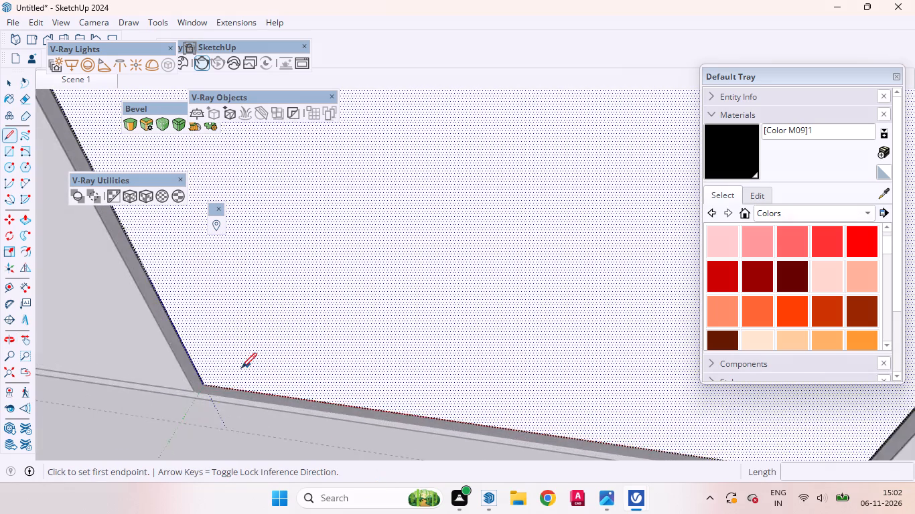
scroll(241, 368, up, 20)
scroll(241, 368, up, 1)
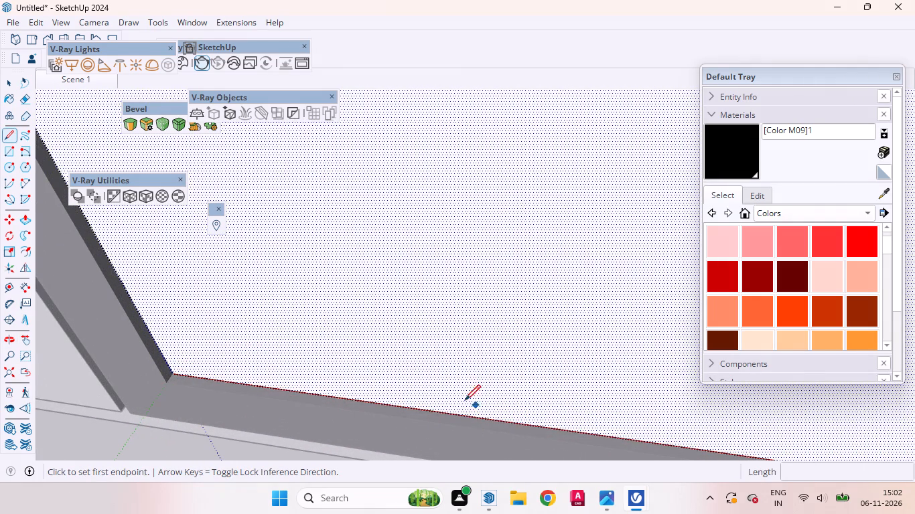
scroll(462, 398, down, 10)
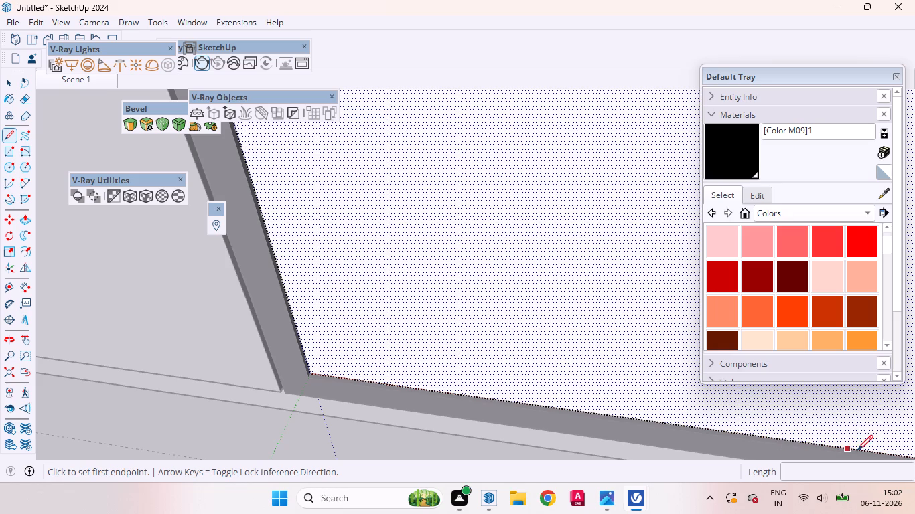
scroll(575, 371, down, 20)
scroll(575, 371, down, 7)
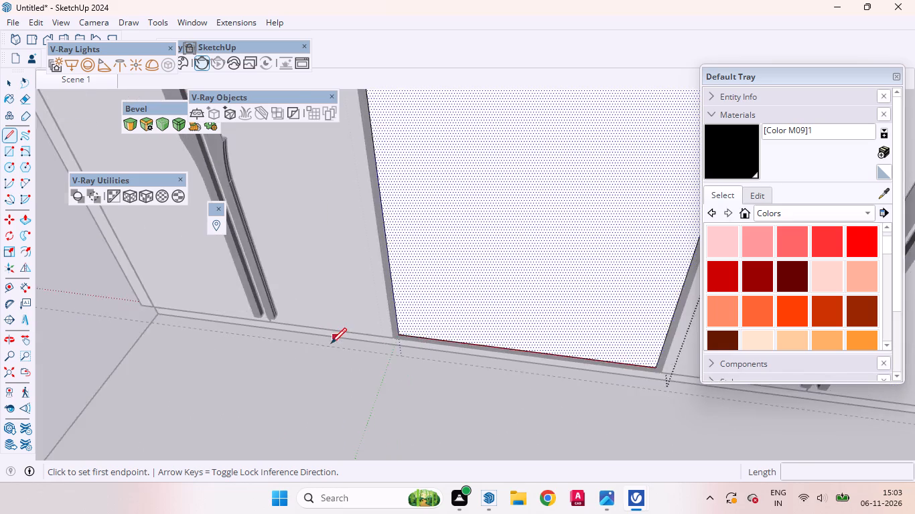
scroll(331, 343, down, 5)
scroll(459, 339, up, 9)
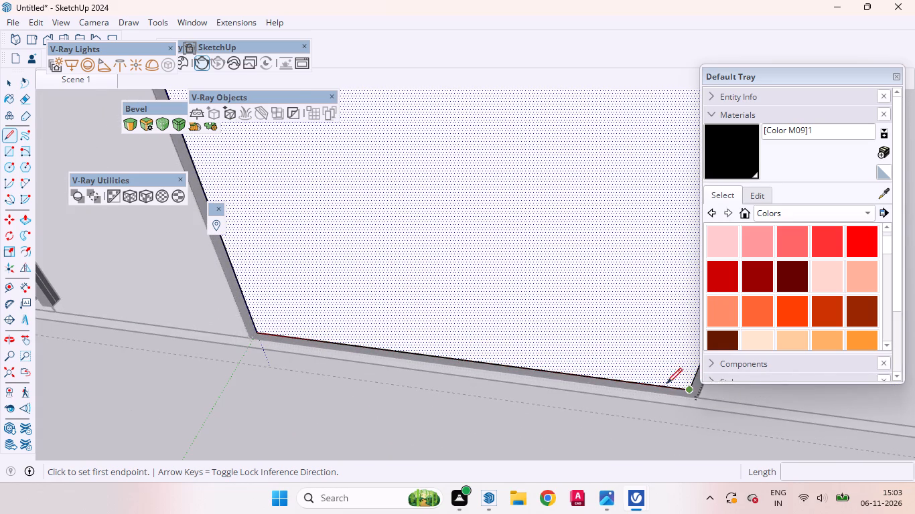
click(468, 359)
scroll(446, 270, down, 8)
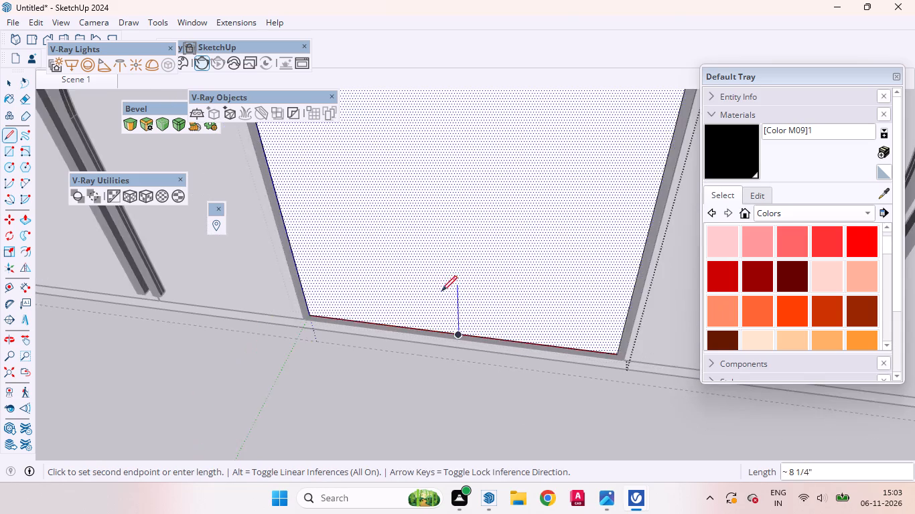
scroll(441, 291, down, 20)
scroll(441, 291, down, 2)
scroll(437, 224, up, 11)
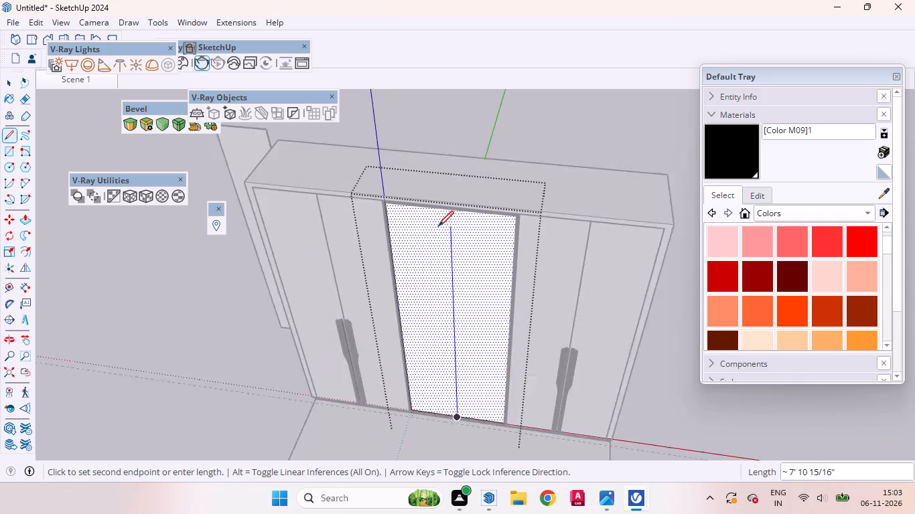
scroll(438, 226, up, 5)
middle_drag(446, 236, 459, 98)
scroll(467, 126, up, 10)
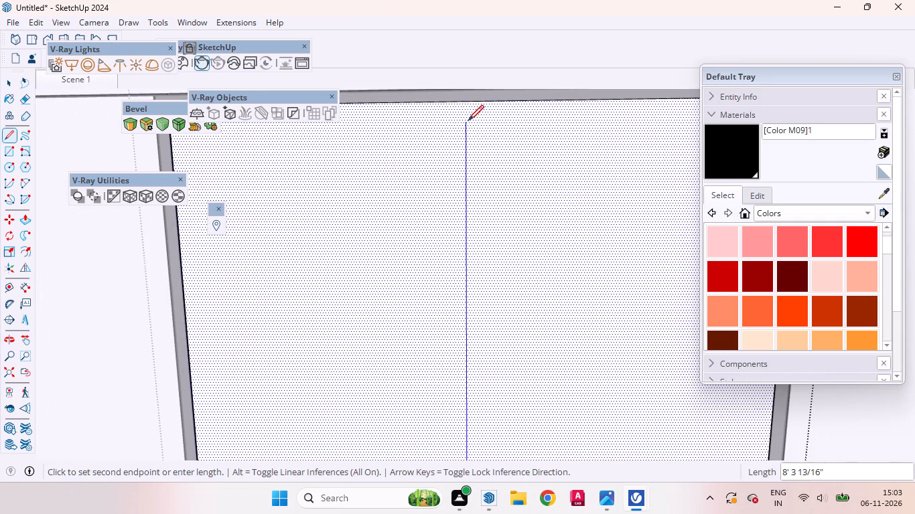
click(466, 102)
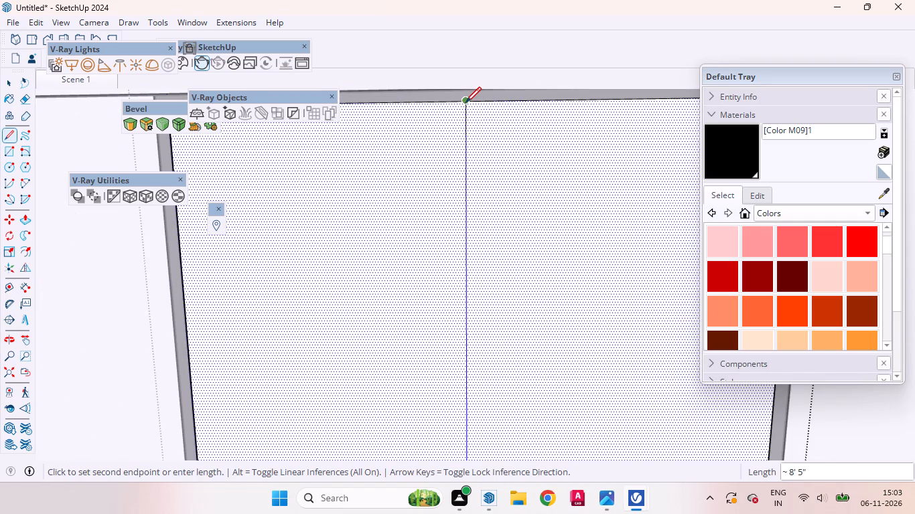
key(space)
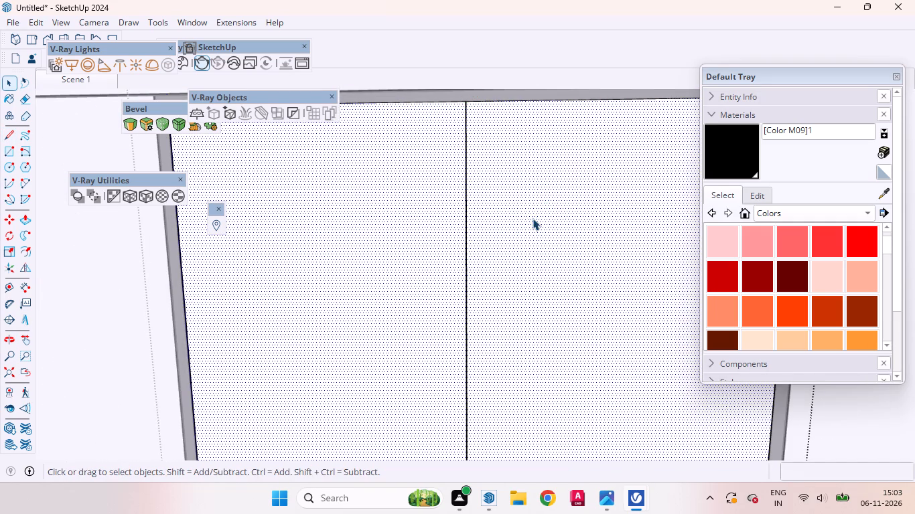
Move the vertical middle line about 1/8" along the green axis onto the panel's front face.
scroll(417, 85, up, 18)
scroll(472, 94, down, 1)
scroll(472, 100, up, 12)
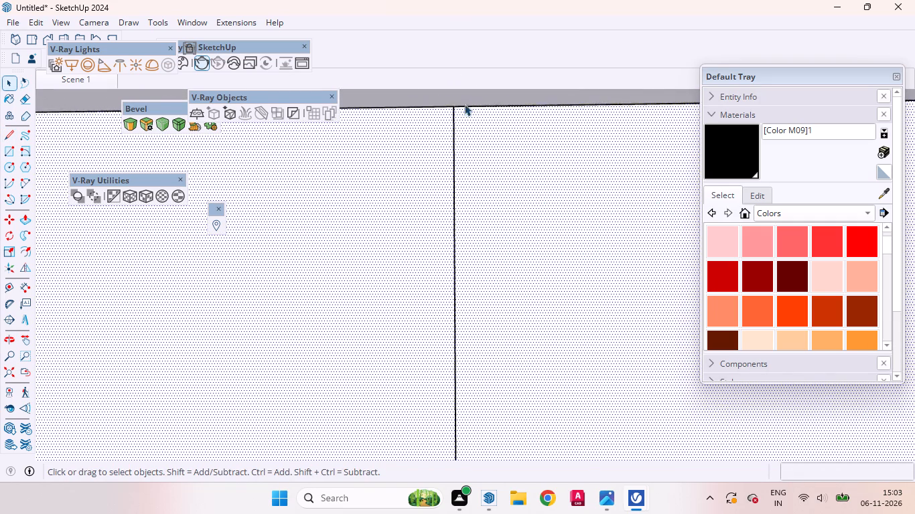
scroll(464, 104, up, 13)
scroll(452, 110, down, 1)
scroll(452, 109, up, 6)
scroll(474, 193, down, 5)
middle_drag(464, 157, 408, 136)
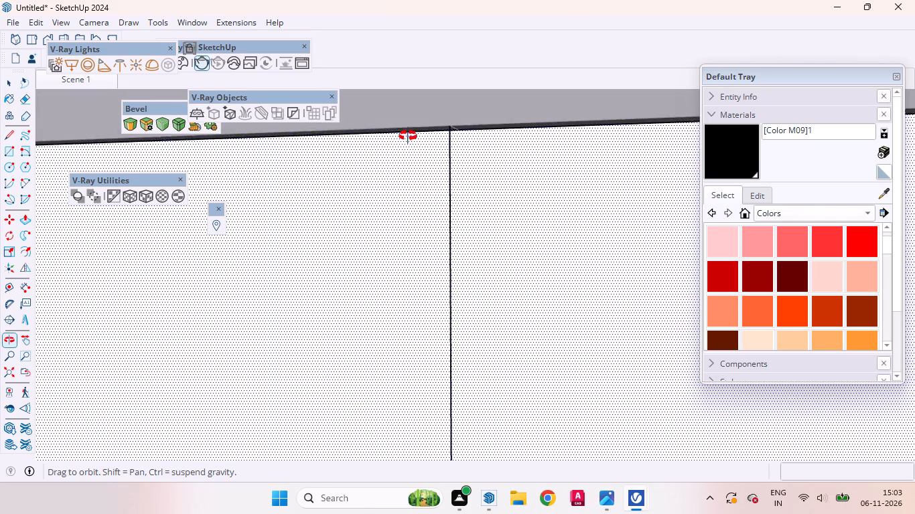
middle_drag(408, 136, 179, 126)
scroll(460, 137, up, 5)
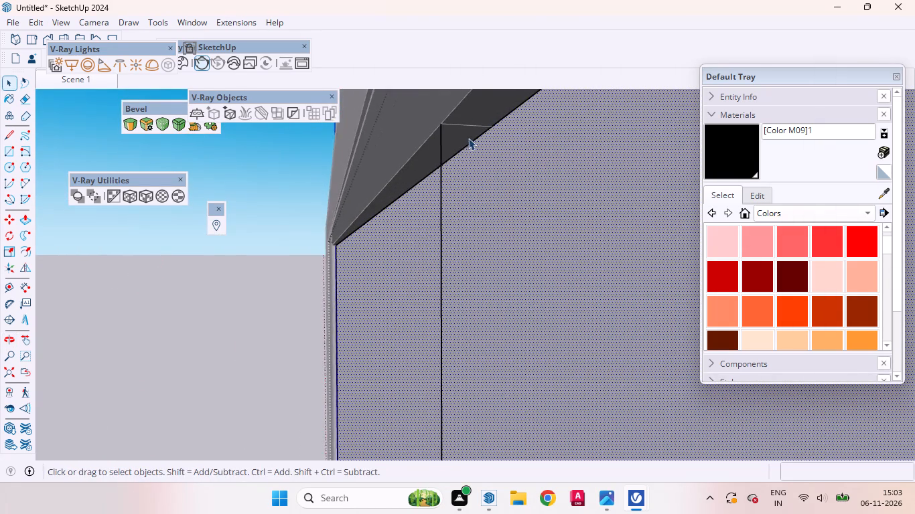
scroll(468, 138, up, 4)
click(425, 144)
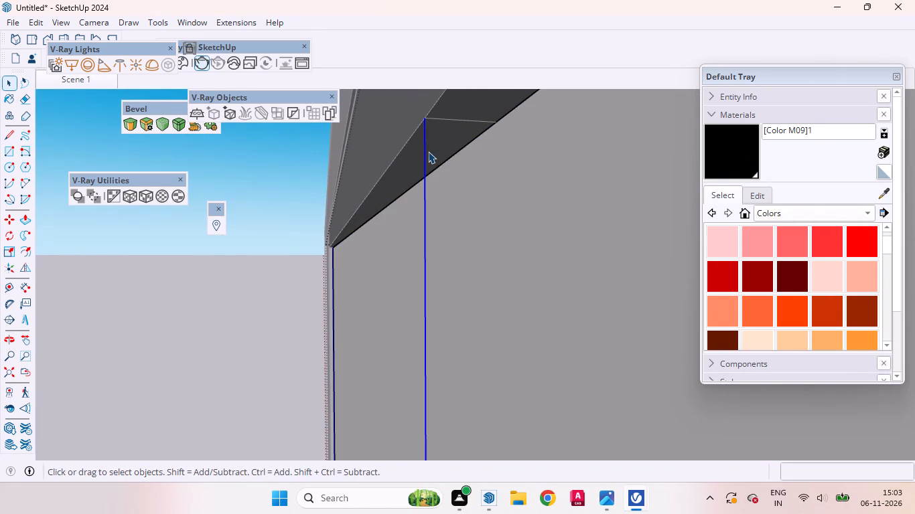
key(m)
scroll(449, 138, up, 4)
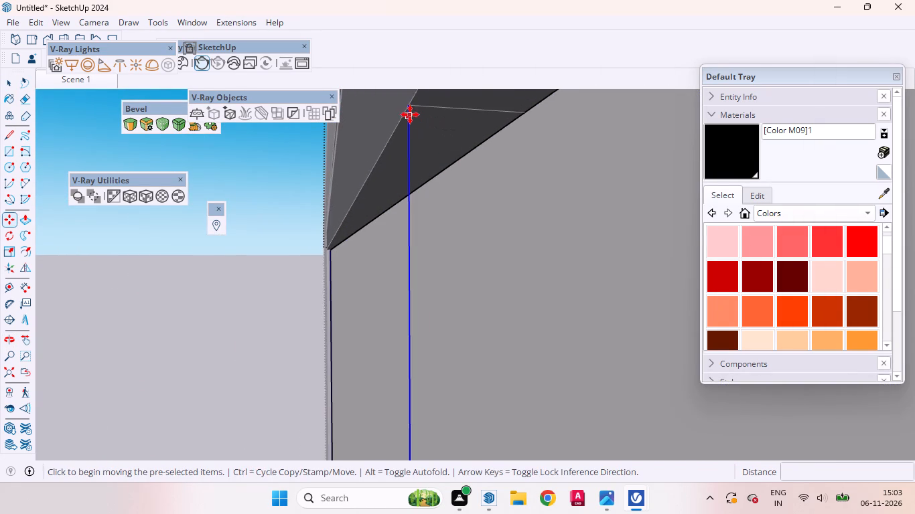
click(410, 108)
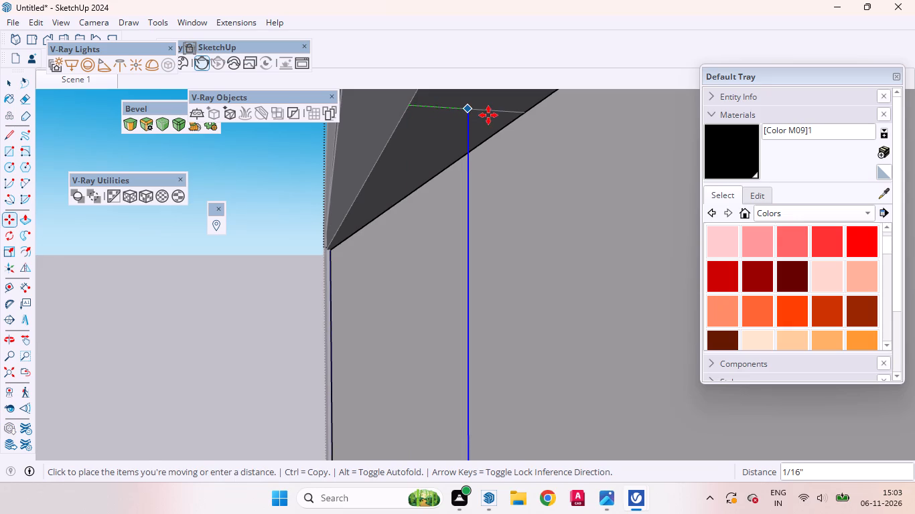
click(509, 116)
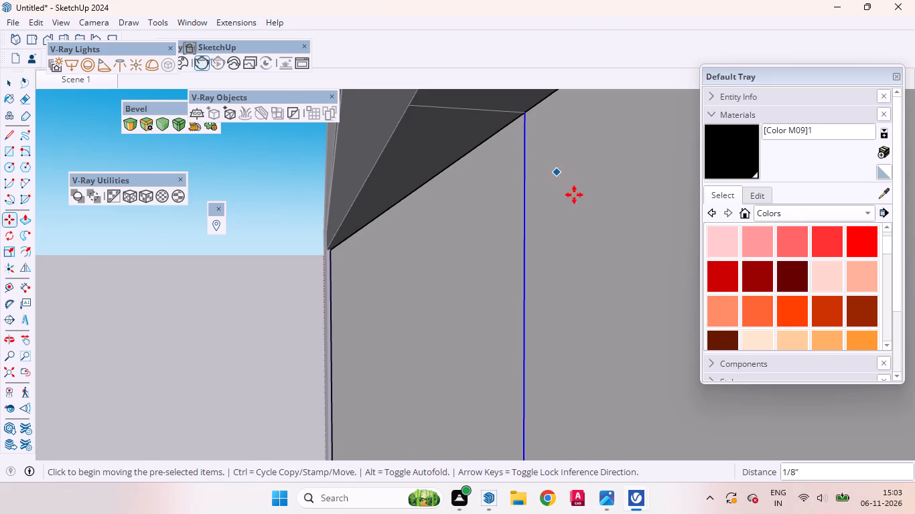
key(space)
Select one half of the panel's front face to check the division along the middle line.
click(576, 201)
middle_drag(496, 212, 644, 242)
scroll(612, 173, down, 5)
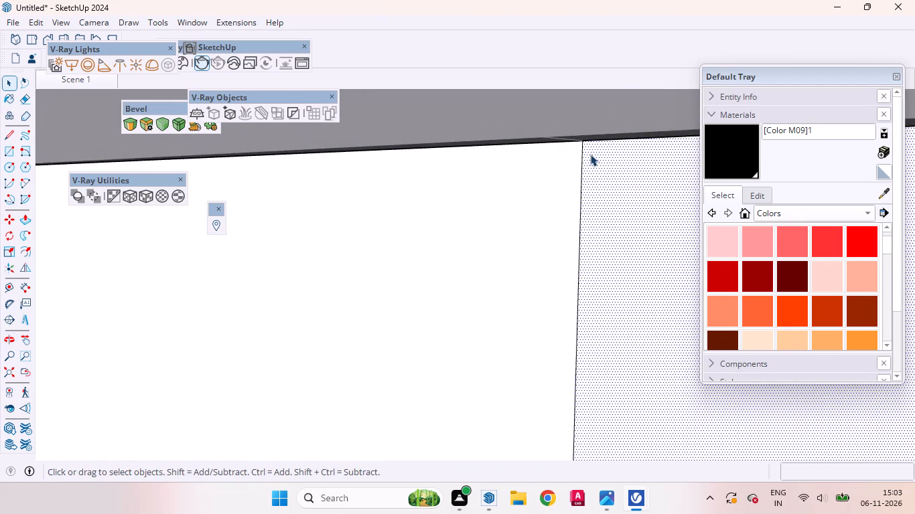
scroll(590, 154, down, 9)
scroll(549, 133, up, 1)
scroll(549, 133, down, 20)
scroll(549, 133, down, 17)
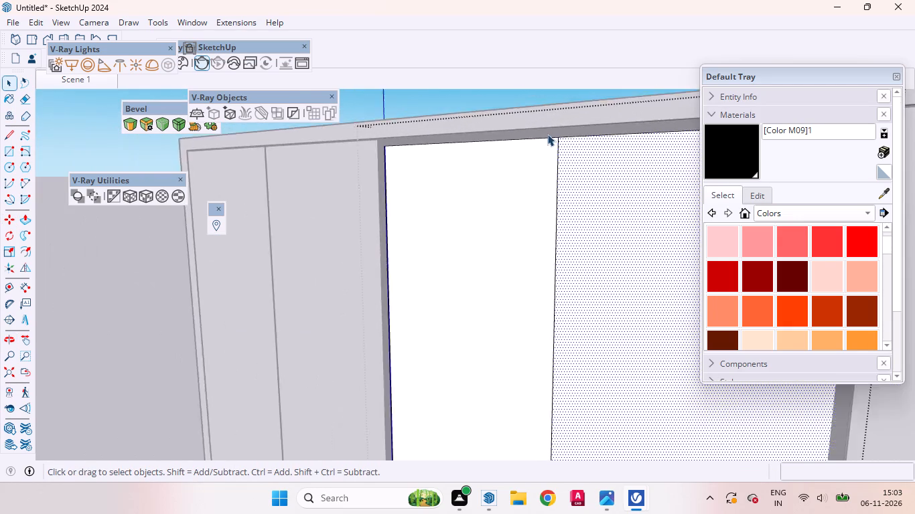
scroll(547, 134, down, 13)
scroll(547, 134, up, 1)
scroll(547, 134, down, 1)
middle_drag(577, 208, 709, 200)
Copy the vertical middle line 1.5 mm to the right on the panel's front face.
scroll(562, 185, up, 3)
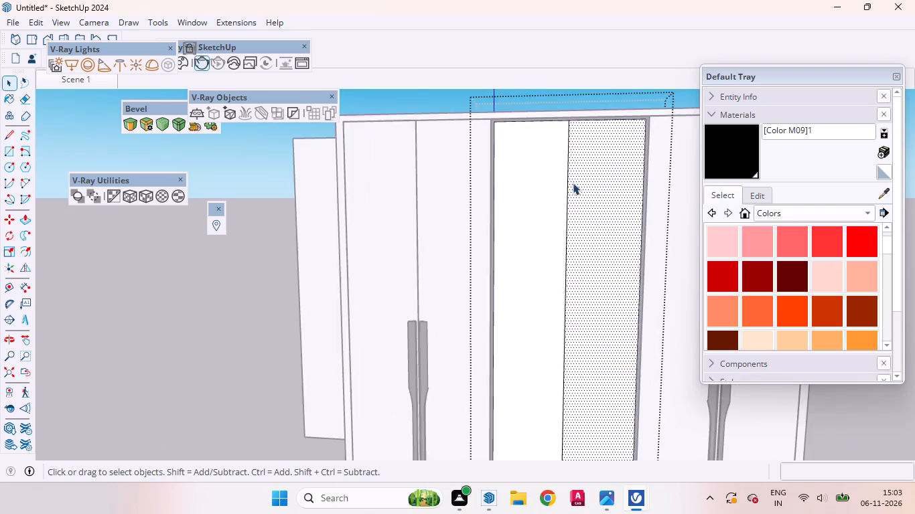
scroll(573, 183, up, 4)
click(565, 177)
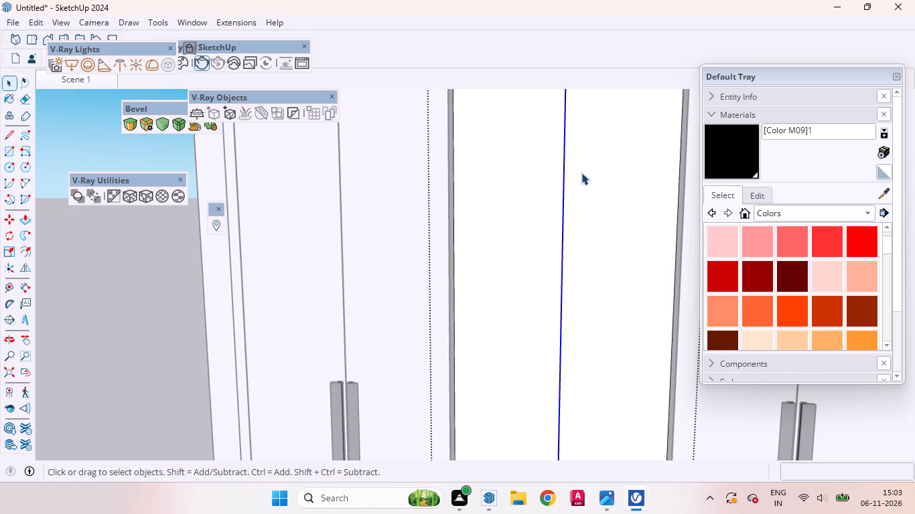
key(m)
click(581, 173)
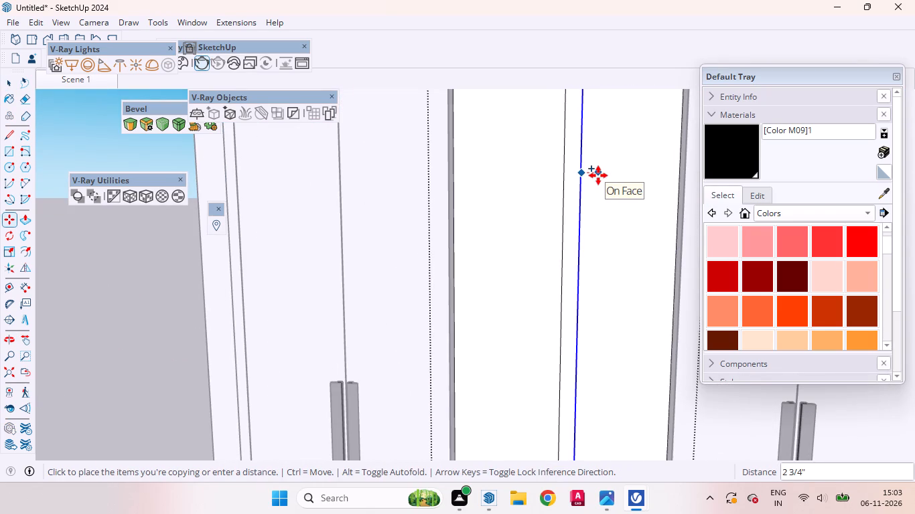
key(1)
text(.5mm)
key(Return)
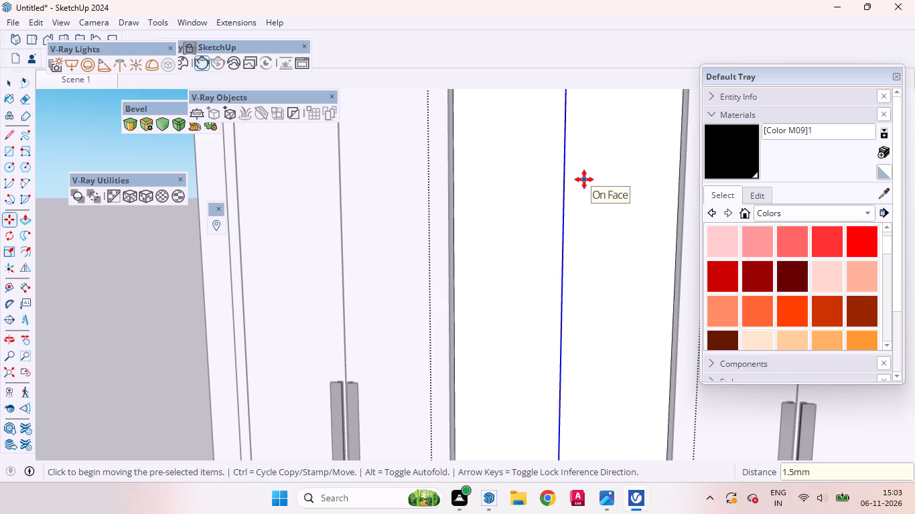
Copy the new offset line 3 mm back to the left, across the panel's middle line.
click(585, 179)
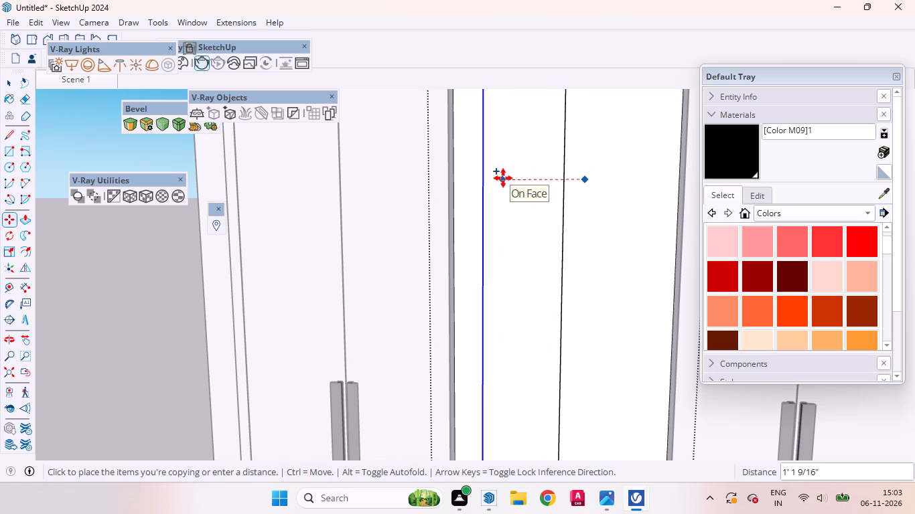
text(3mm)
key(Return)
key(space)
Erase the two narrow strip faces between the offset lines and the middle line separating them.
scroll(565, 154, up, 14)
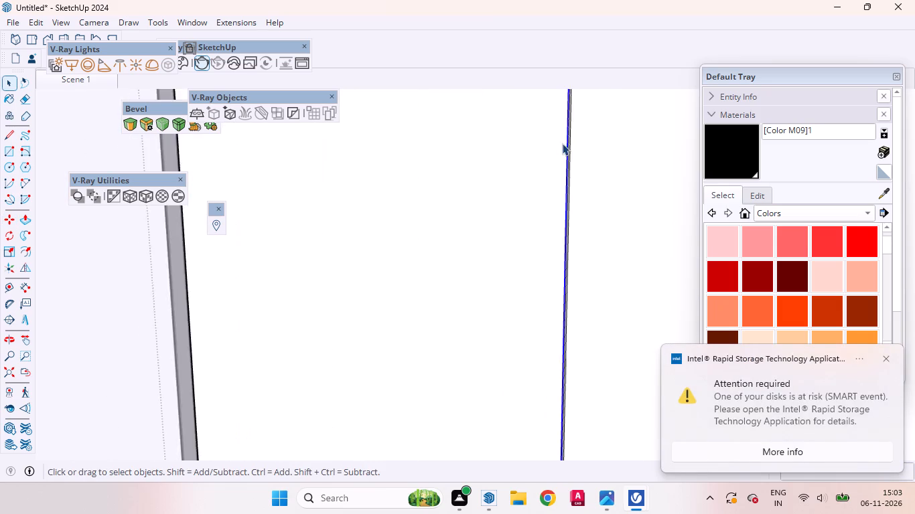
scroll(562, 143, up, 20)
scroll(562, 143, up, 2)
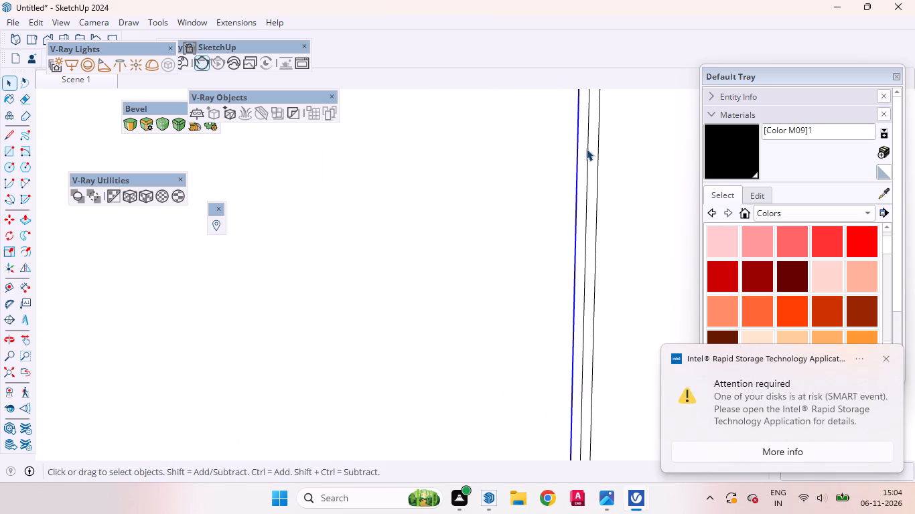
click(586, 149)
right_click(585, 149)
click(614, 174)
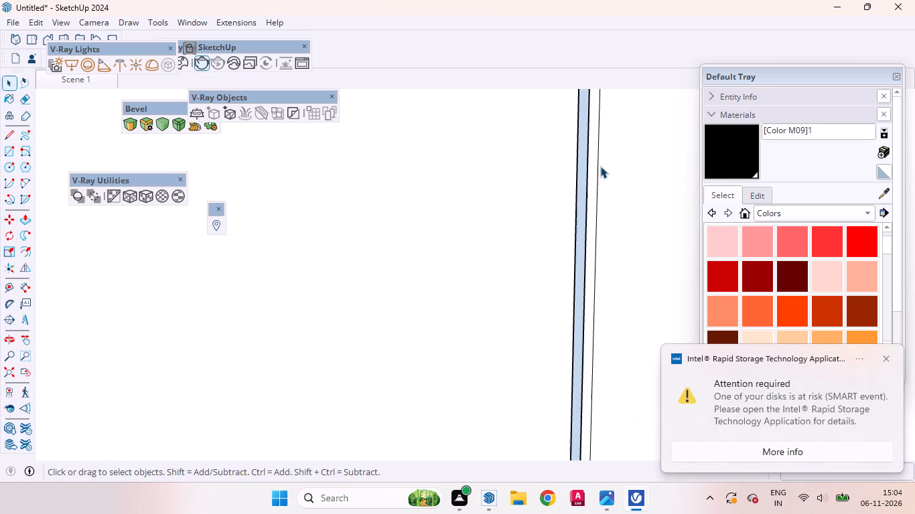
click(591, 149)
right_click(591, 149)
click(607, 171)
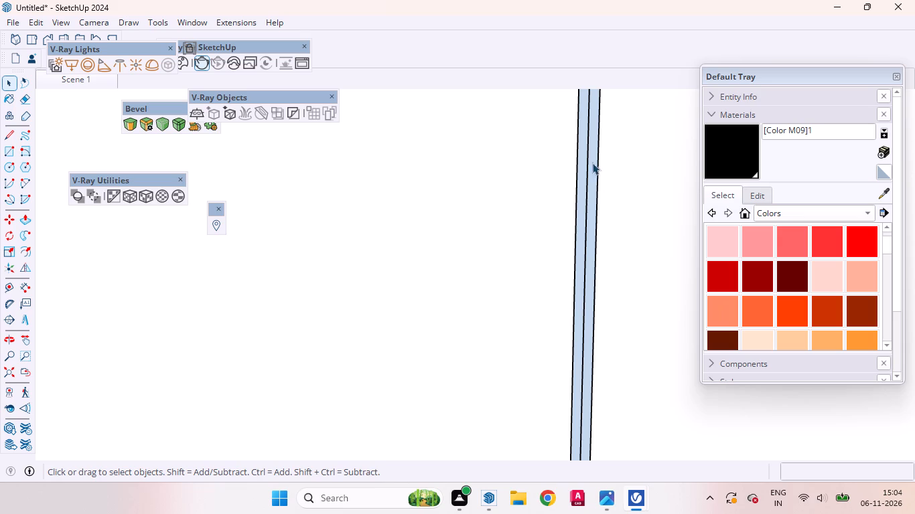
click(588, 155)
right_click(588, 155)
click(602, 175)
Erase the panel's back face seen through the narrow vertical opening.
click(589, 165)
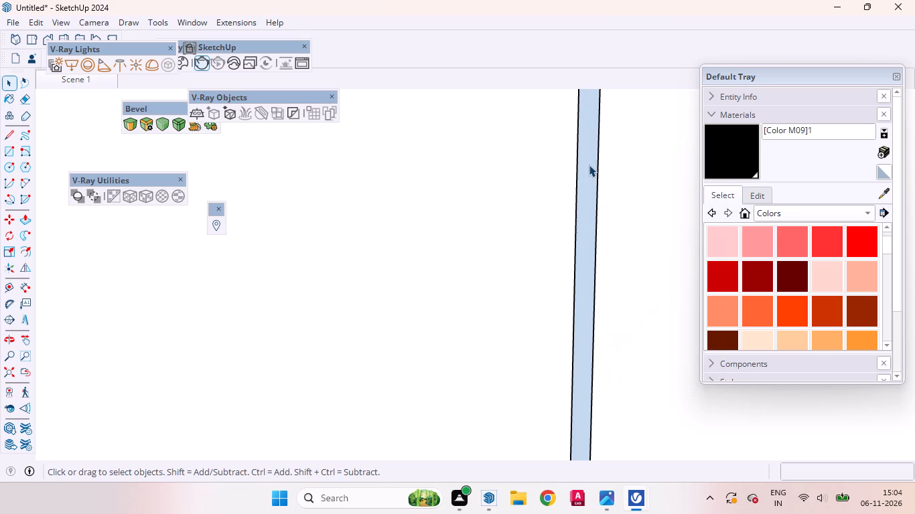
right_click(589, 165)
click(619, 189)
Close the panel group and examine the narrow vertical gap between the two panel halves.
middle_drag(597, 186, 589, 220)
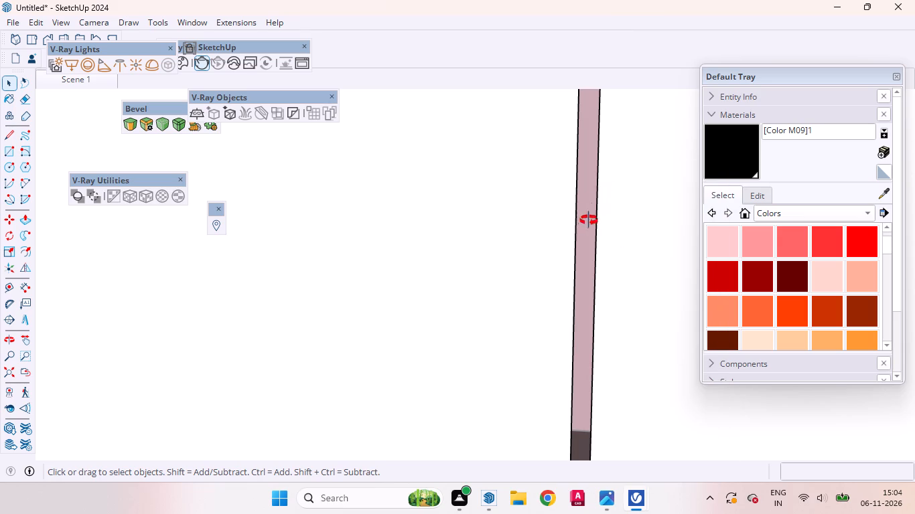
middle_drag(589, 220, 486, 309)
scroll(501, 285, up, 1)
scroll(598, 195, down, 20)
scroll(598, 195, down, 5)
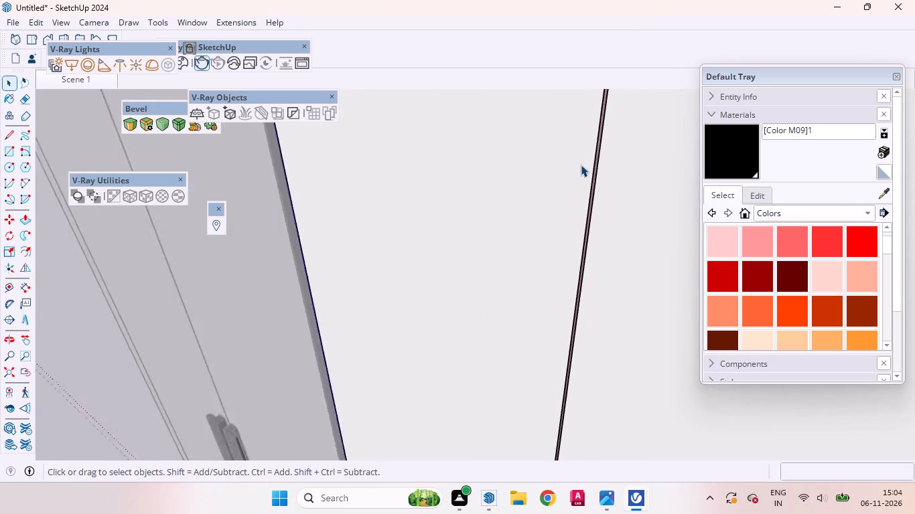
scroll(581, 165, down, 20)
scroll(581, 165, down, 9)
double_click(416, 229)
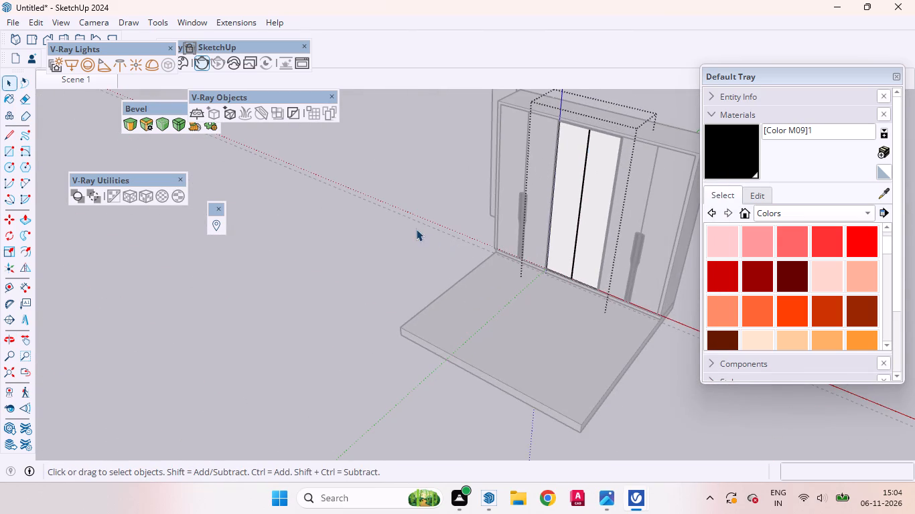
scroll(603, 179, up, 20)
scroll(603, 179, up, 11)
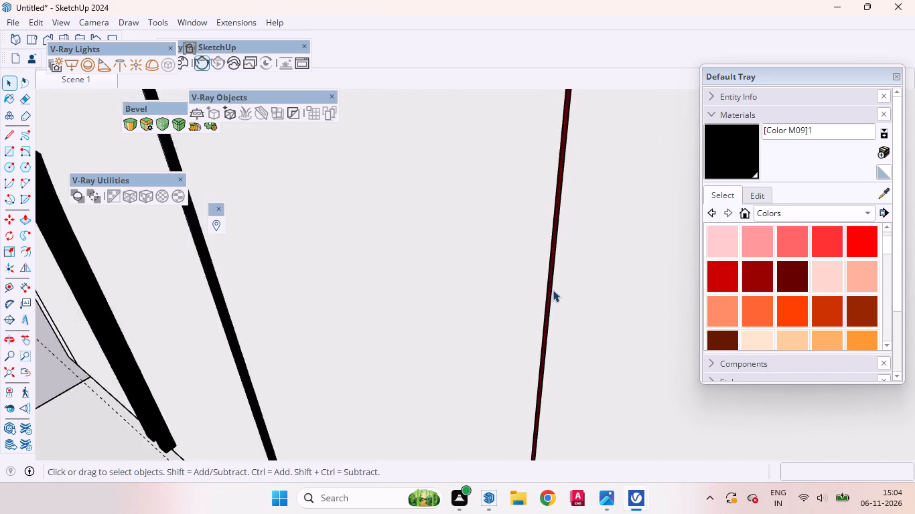
scroll(553, 290, up, 10)
middle_drag(553, 296, 628, 195)
scroll(603, 216, down, 13)
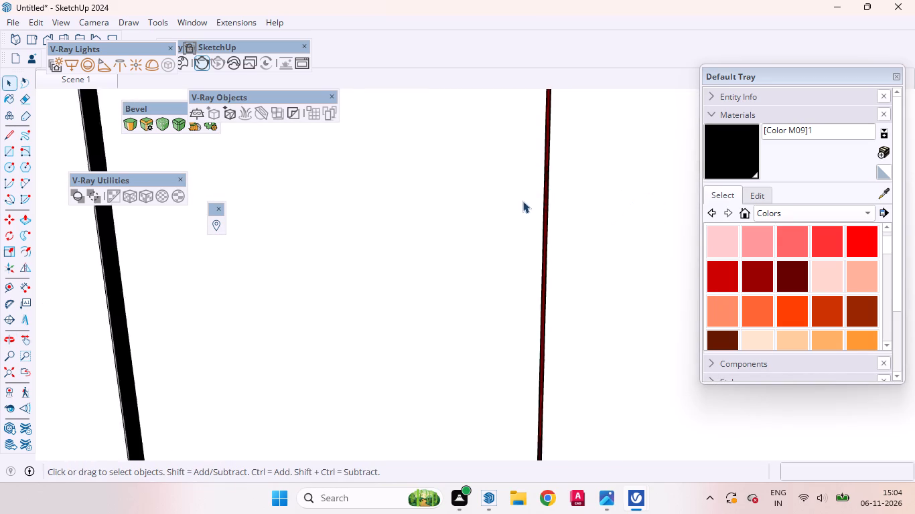
scroll(522, 201, down, 18)
scroll(575, 195, up, 1)
scroll(575, 195, down, 3)
scroll(567, 181, up, 3)
scroll(567, 181, down, 1)
scroll(567, 181, up, 16)
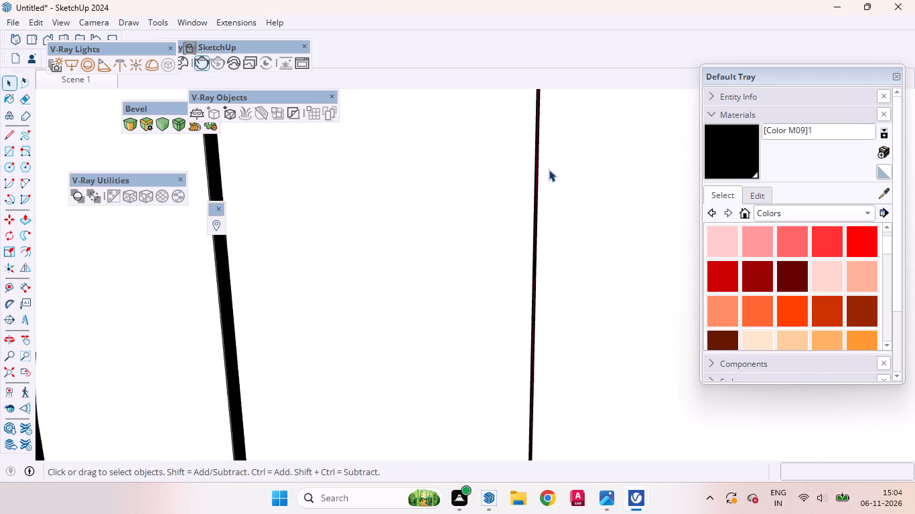
scroll(549, 169, up, 15)
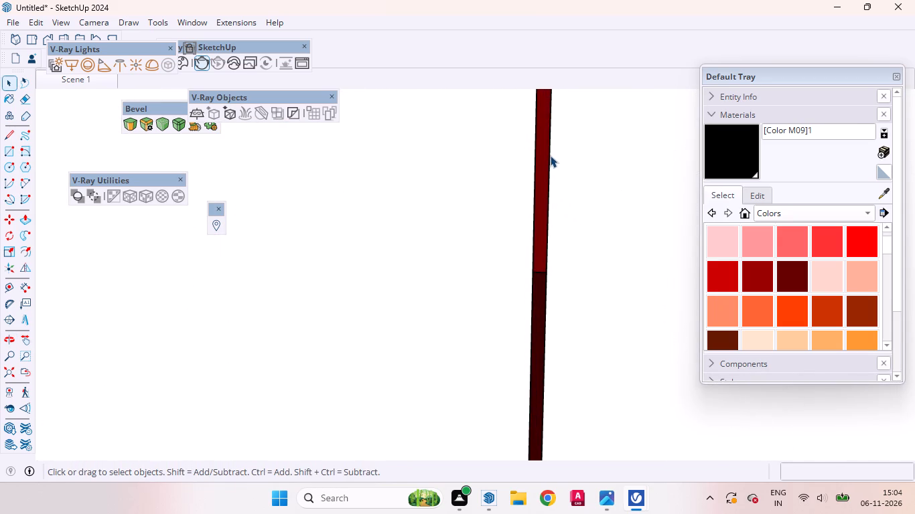
Reopen the panel group and copy the gap's right edge 18 mm onto the right half of the front face.
click(550, 155)
double_click(551, 170)
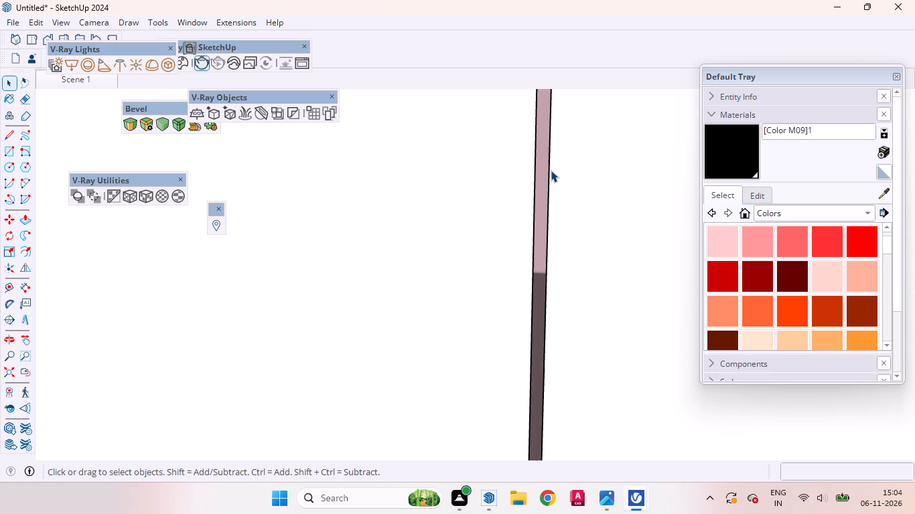
click(551, 170)
click(547, 169)
click(550, 171)
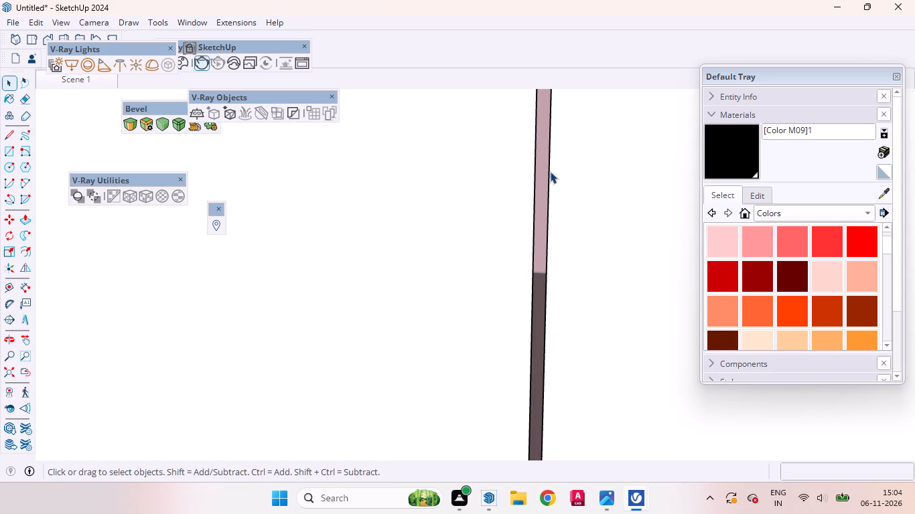
key(m)
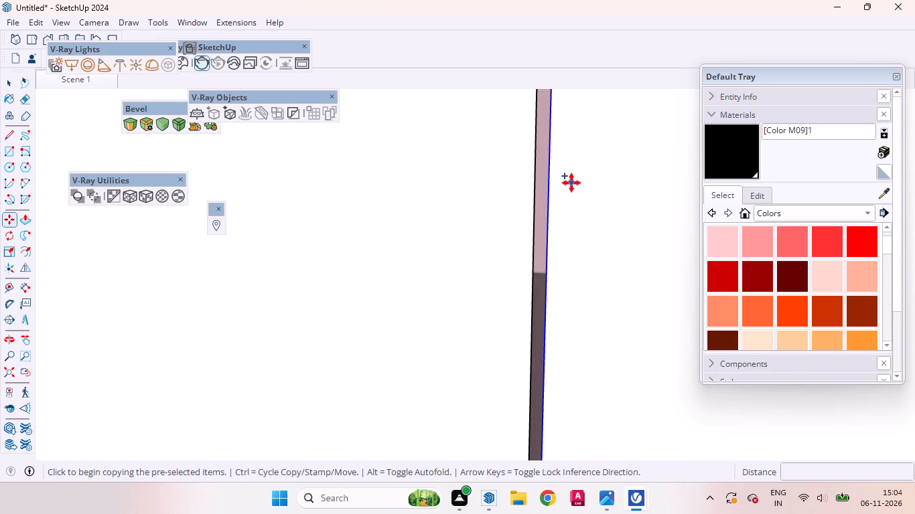
click(571, 183)
text(18)
text(mm)
key(Return)
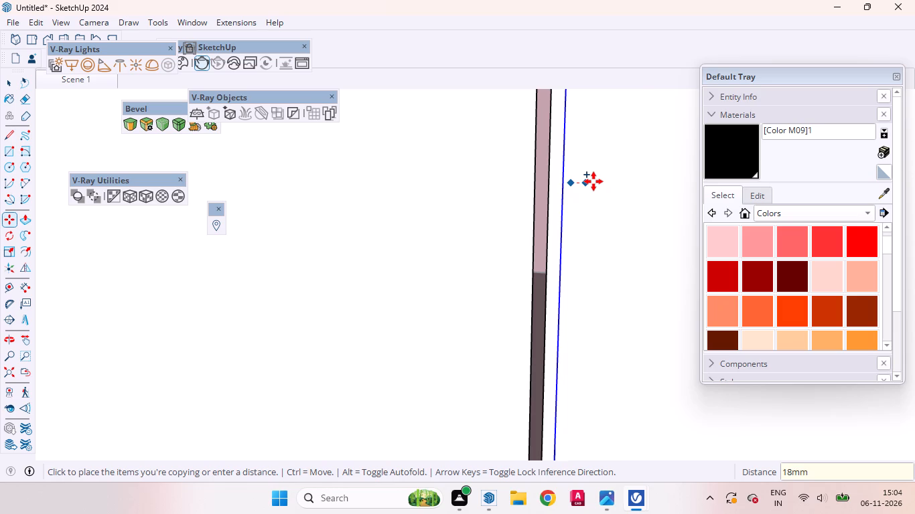
key(space)
Copy the gap's left edge 18 mm onto the left half of the panel's front face.
click(532, 195)
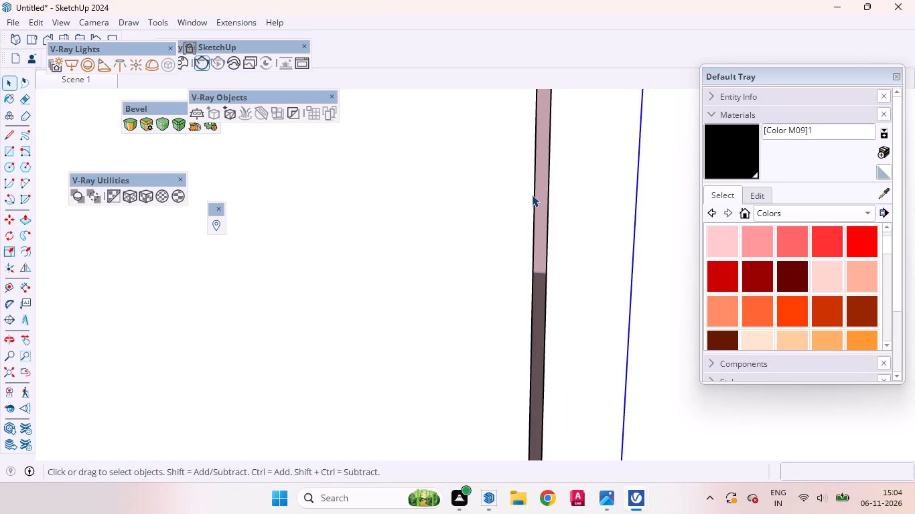
click(536, 209)
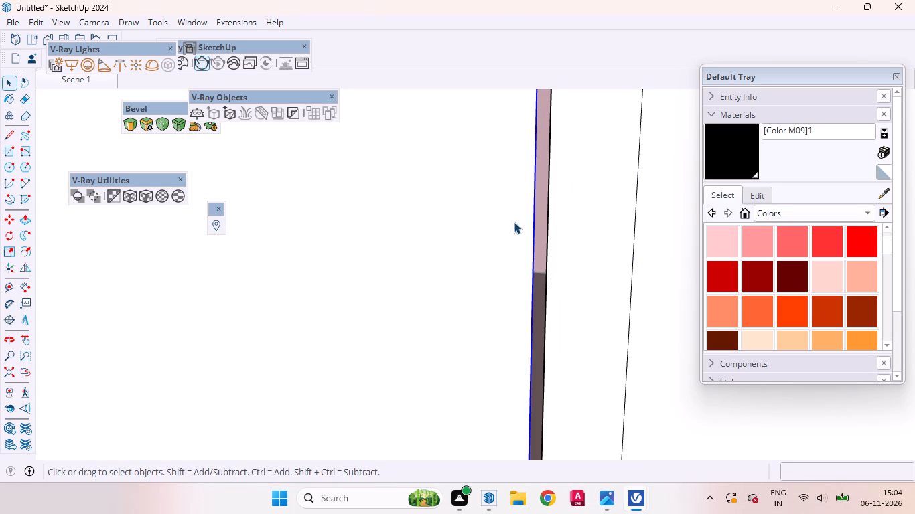
key(m)
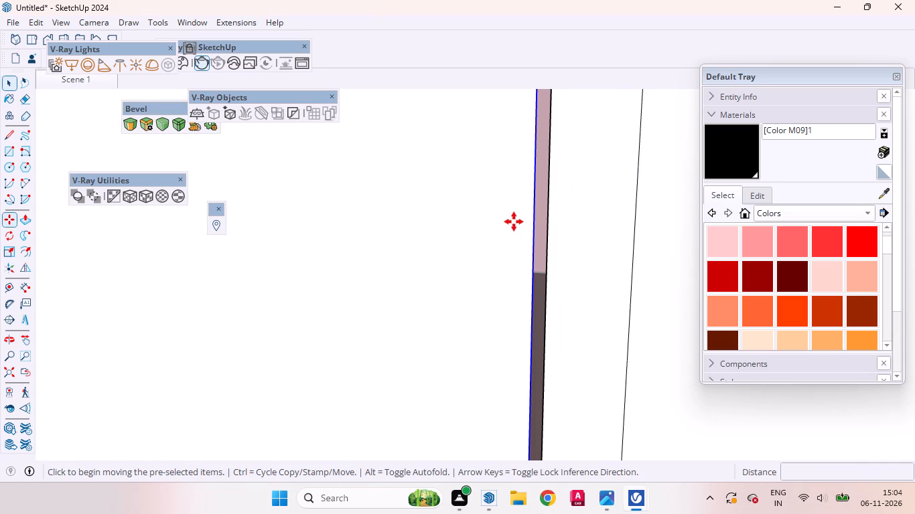
click(514, 223)
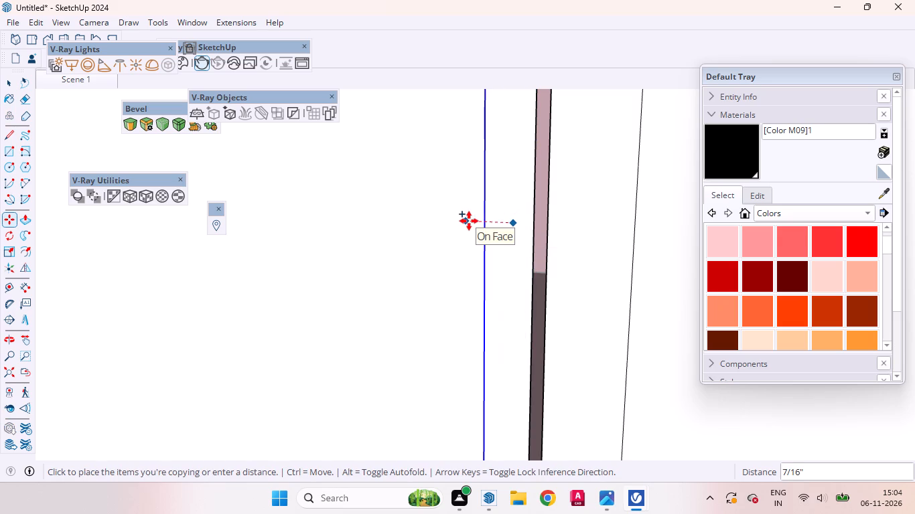
text(18mm)
key(Return)
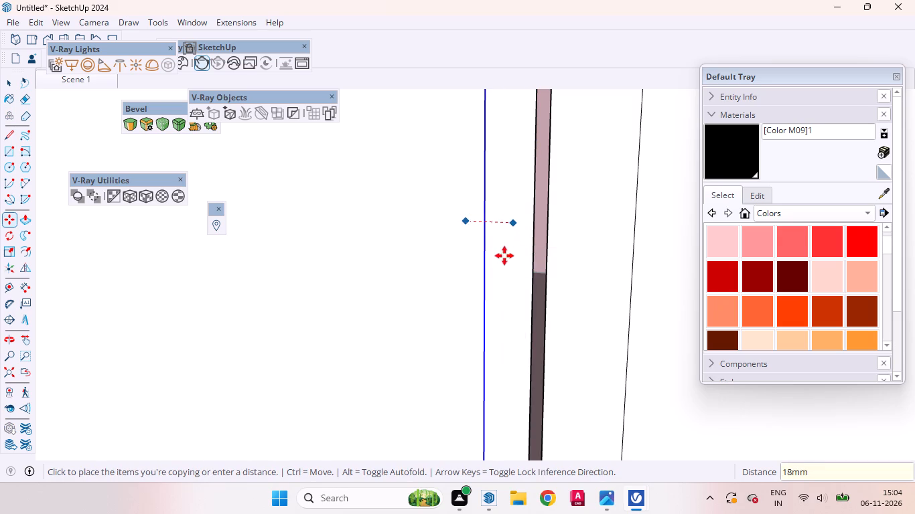
key(space)
Push/Pull the 18 mm strip on the left side of the gap outward by 1/8".
click(495, 237)
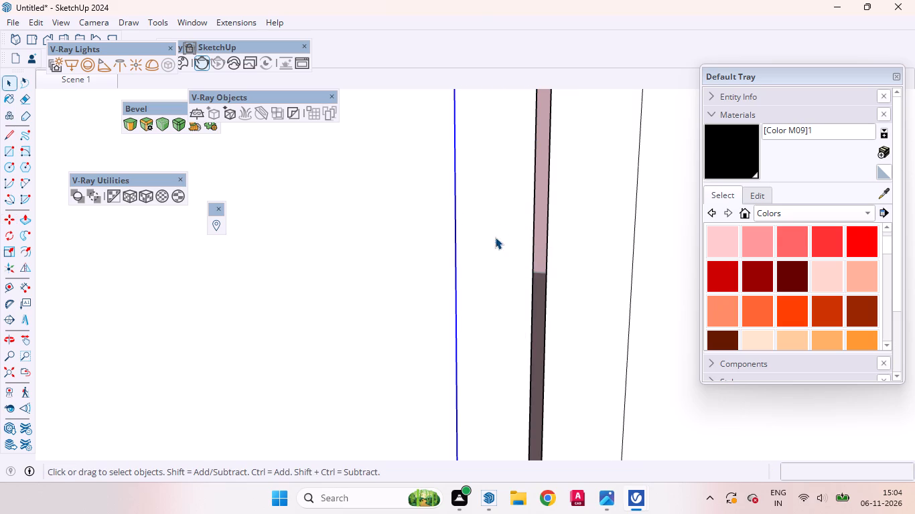
scroll(516, 259, down, 7)
scroll(537, 201, up, 1)
scroll(538, 201, down, 20)
scroll(538, 201, down, 6)
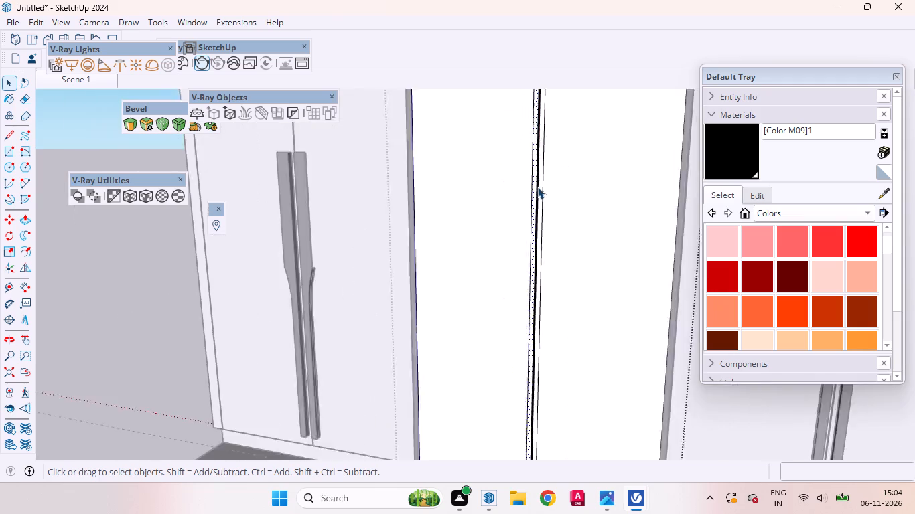
scroll(537, 187, down, 10)
scroll(588, 213, up, 7)
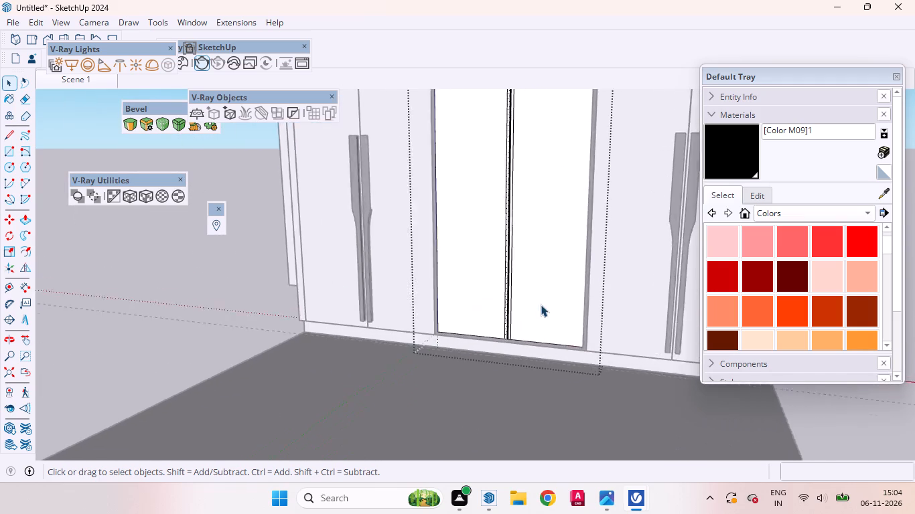
scroll(541, 305, up, 7)
middle_drag(495, 357, 361, 410)
scroll(394, 345, up, 17)
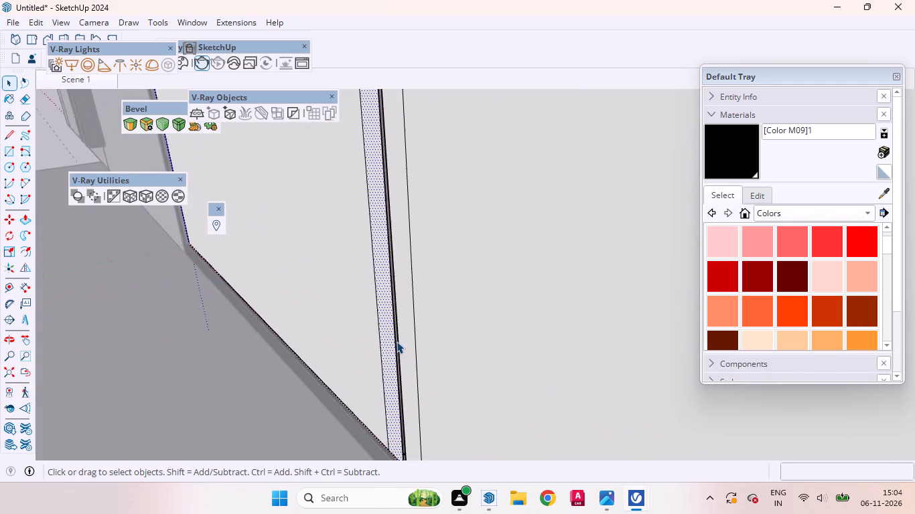
key(p)
scroll(405, 284, down, 5)
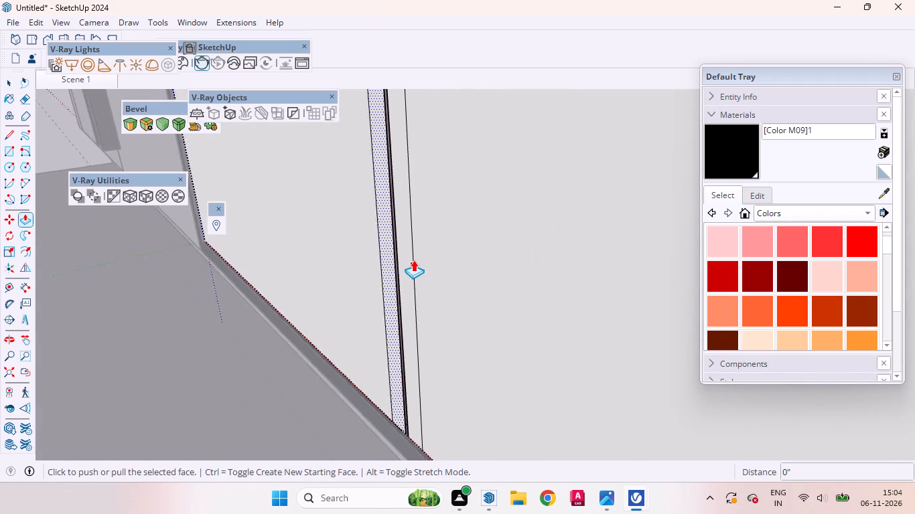
scroll(413, 260, down, 3)
scroll(395, 294, up, 4)
click(399, 292)
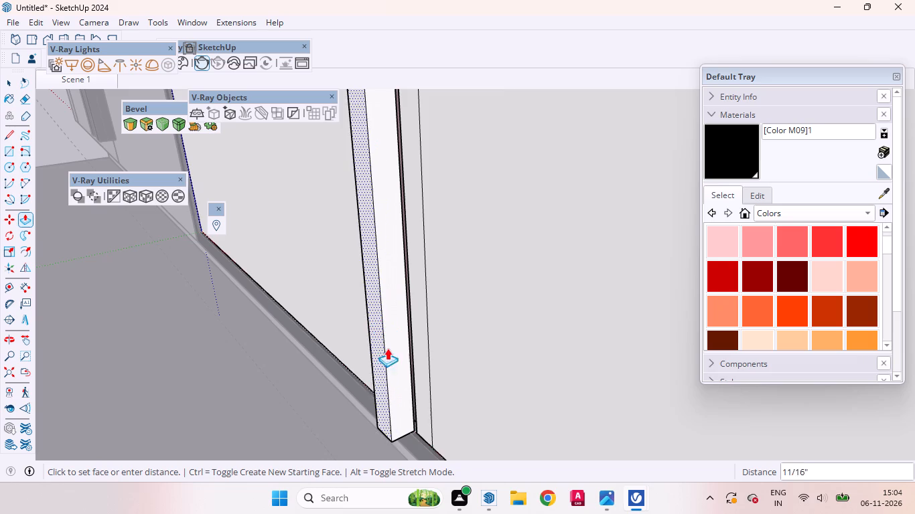
scroll(417, 341, down, 14)
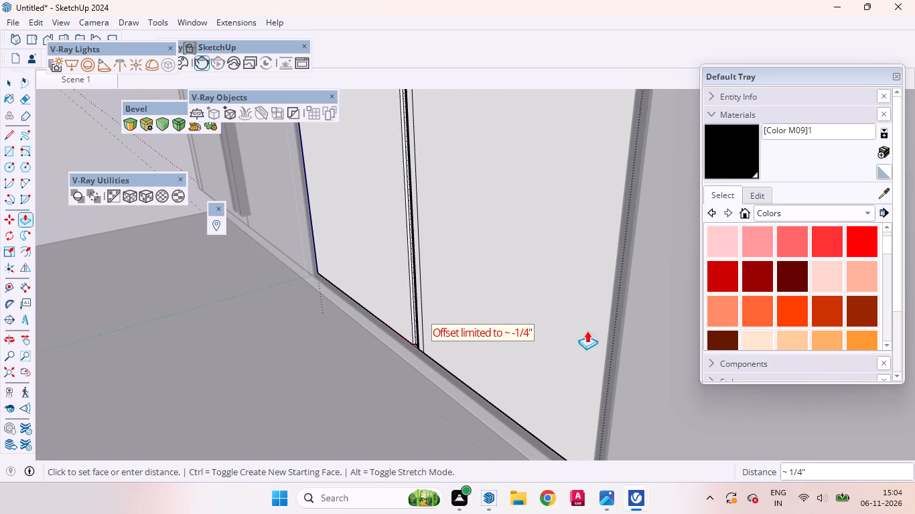
scroll(609, 323, up, 12)
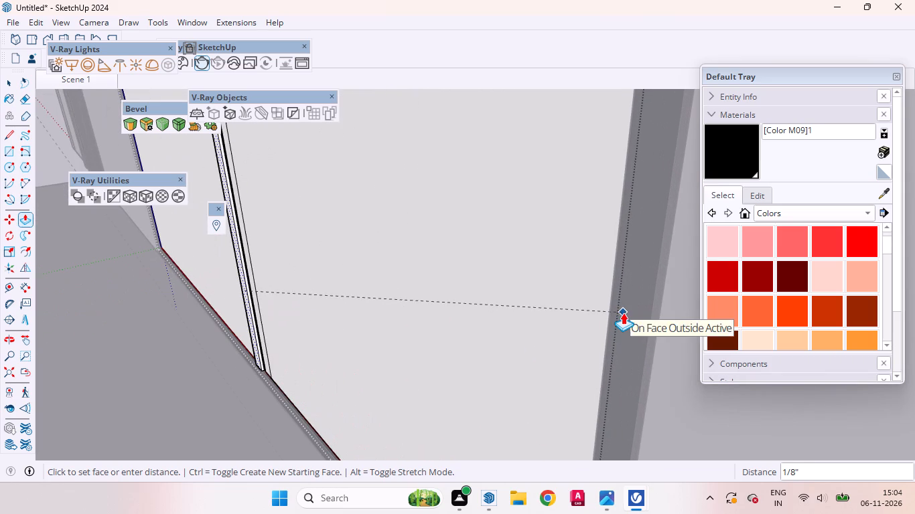
click(614, 331)
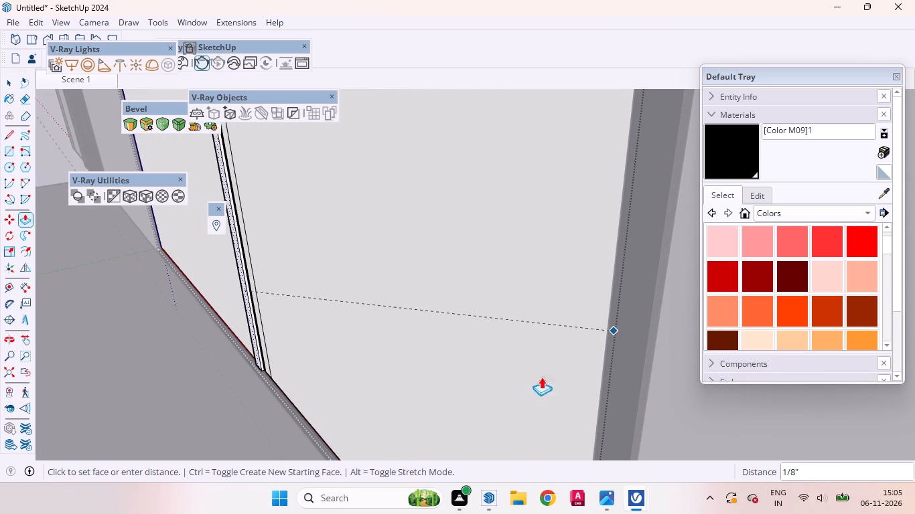
key(space)
Push/Pull the matching strip on the right side of the gap outward by the same distance.
scroll(259, 370, up, 15)
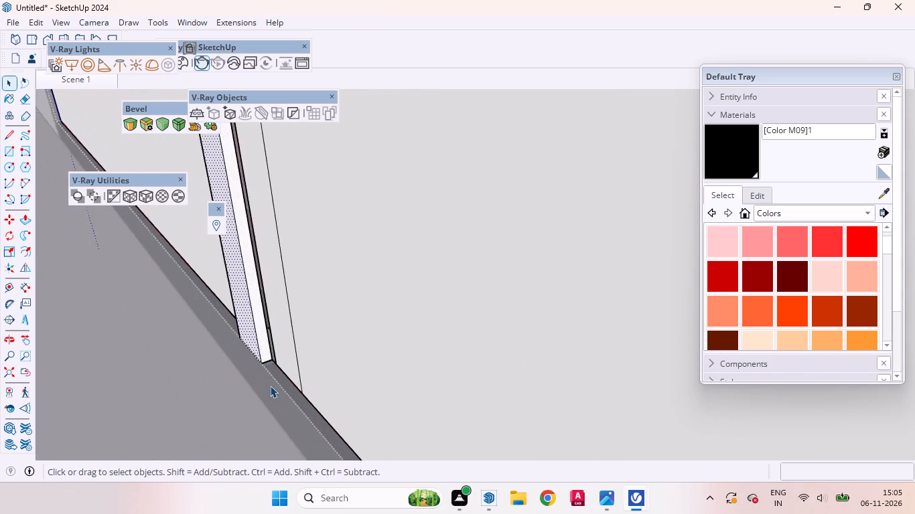
scroll(270, 385, up, 7)
middle_drag(271, 383, 450, 349)
scroll(409, 345, down, 5)
click(397, 345)
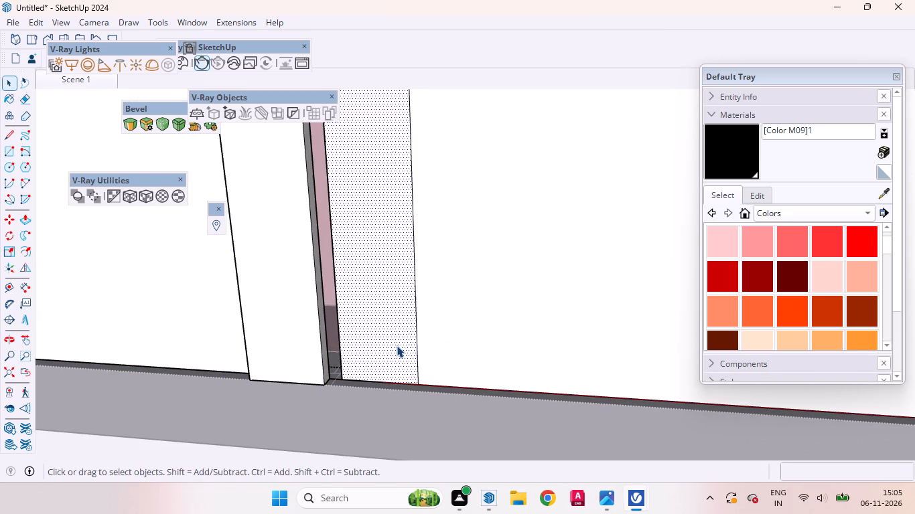
key(p)
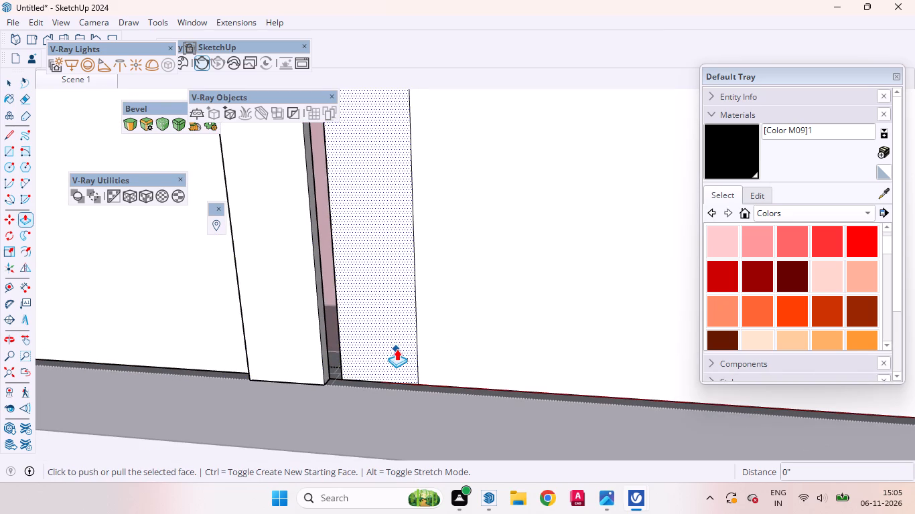
click(391, 363)
click(391, 363)
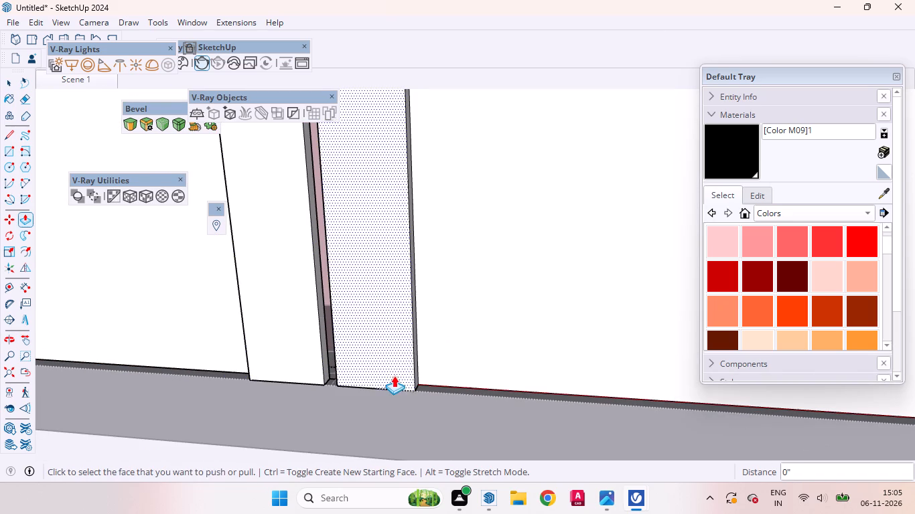
key(space)
Examine the two raised strips along the gap and close the panel group.
scroll(378, 396, down, 5)
middle_drag(255, 409, 546, 351)
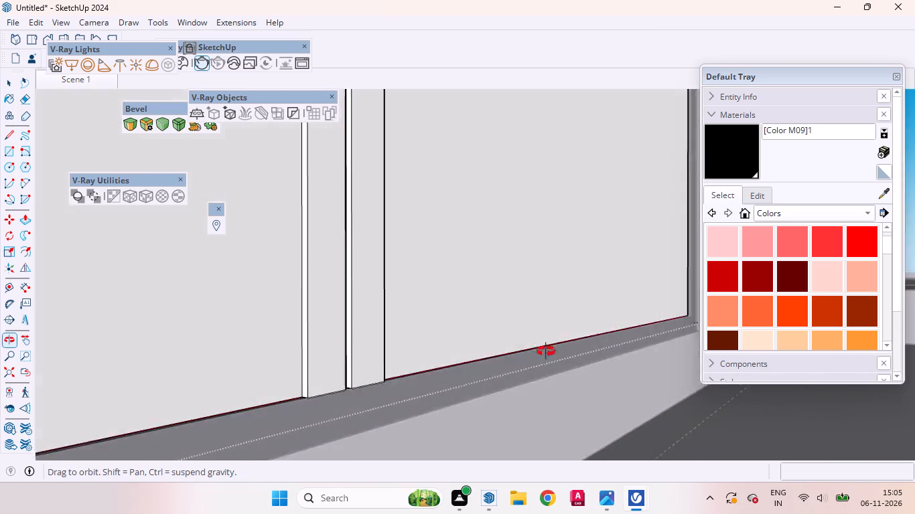
middle_drag(546, 351, 275, 345)
scroll(305, 327, up, 1)
scroll(437, 317, down, 1)
scroll(437, 317, up, 1)
scroll(437, 317, down, 14)
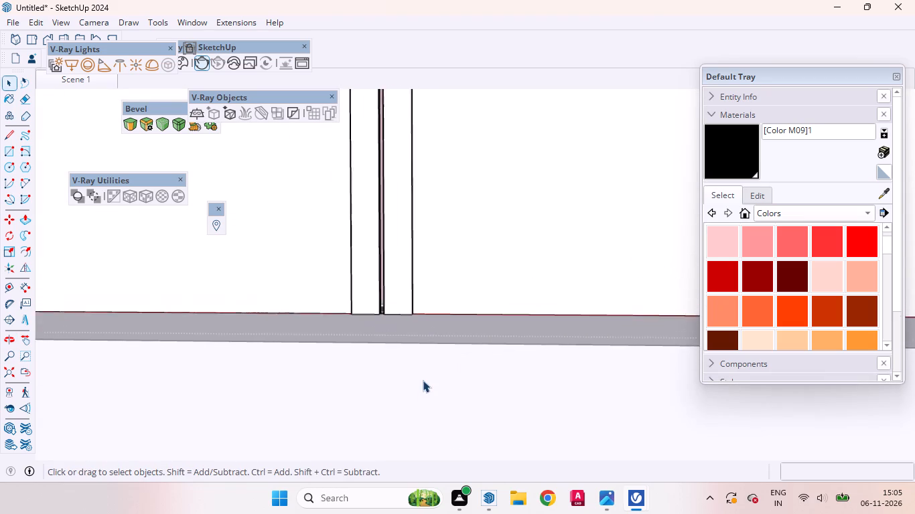
scroll(423, 380, down, 20)
scroll(423, 380, down, 14)
double_click(541, 342)
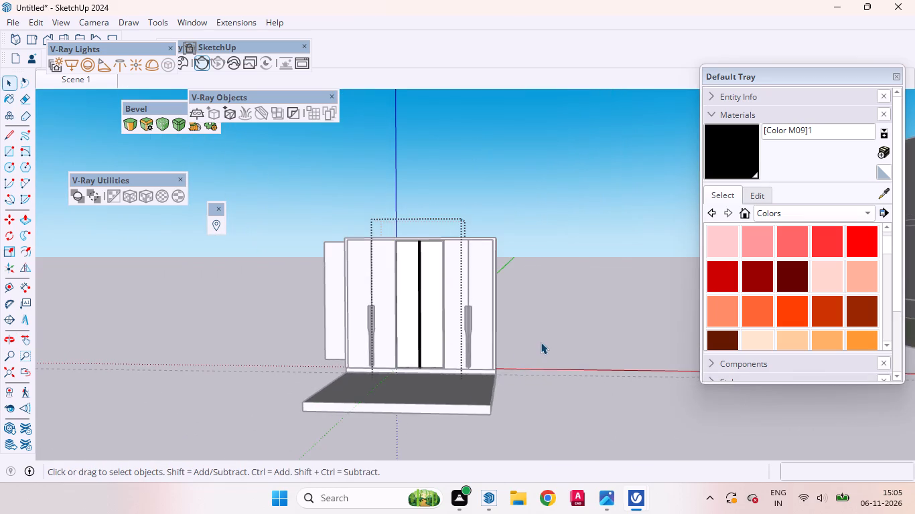
Reopen the panel group and paint the front face of the right strip with the black [Color M09]1 material.
scroll(404, 246, up, 12)
scroll(415, 227, down, 3)
scroll(415, 227, up, 2)
scroll(415, 227, down, 5)
scroll(468, 269, up, 4)
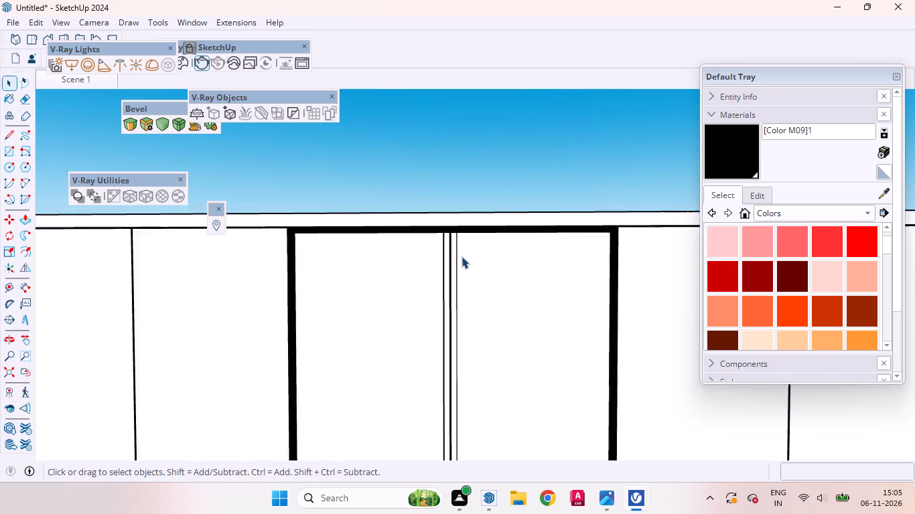
scroll(462, 256, up, 10)
scroll(452, 217, down, 1)
scroll(453, 215, up, 10)
middle_drag(460, 248, 288, 262)
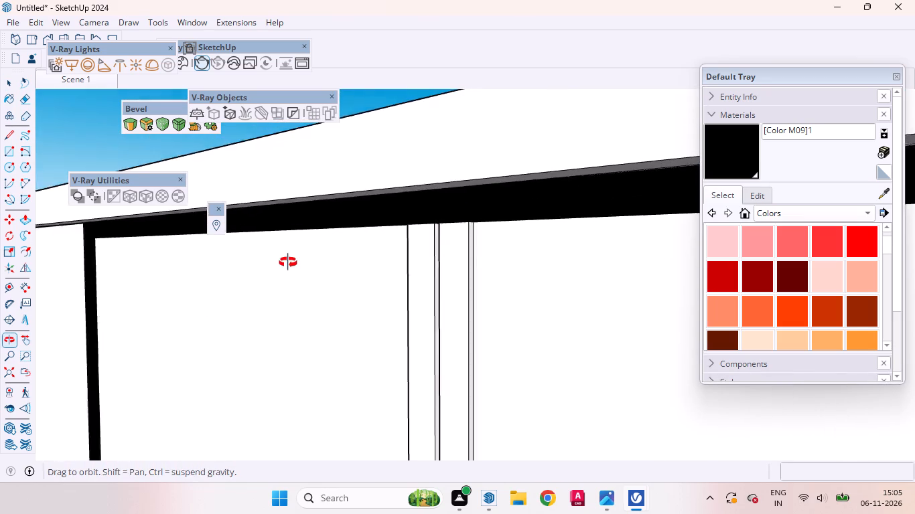
middle_drag(288, 262, 291, 264)
scroll(377, 230, up, 4)
click(510, 255)
double_click(503, 256)
click(498, 258)
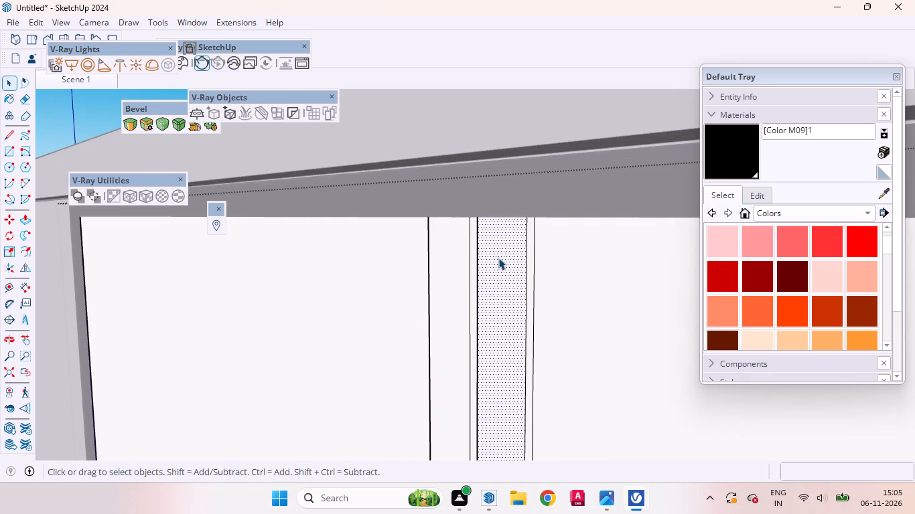
click(728, 155)
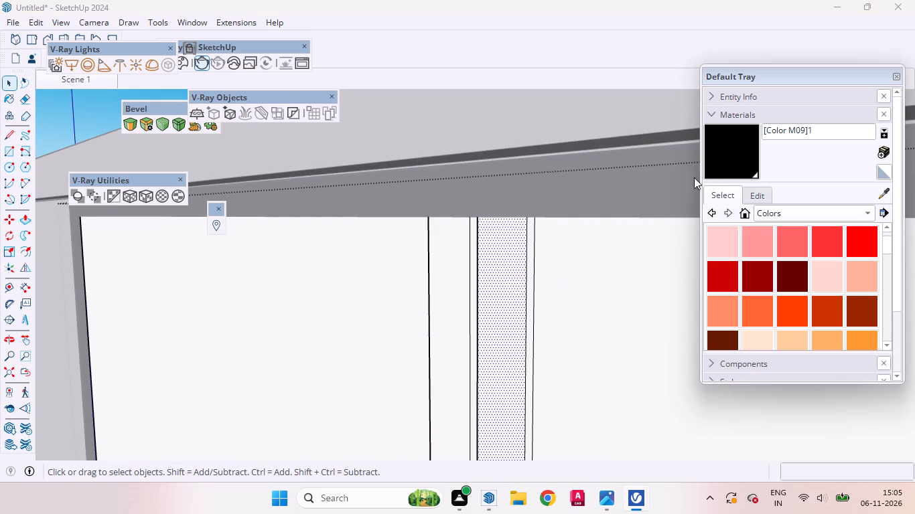
click(734, 149)
click(500, 288)
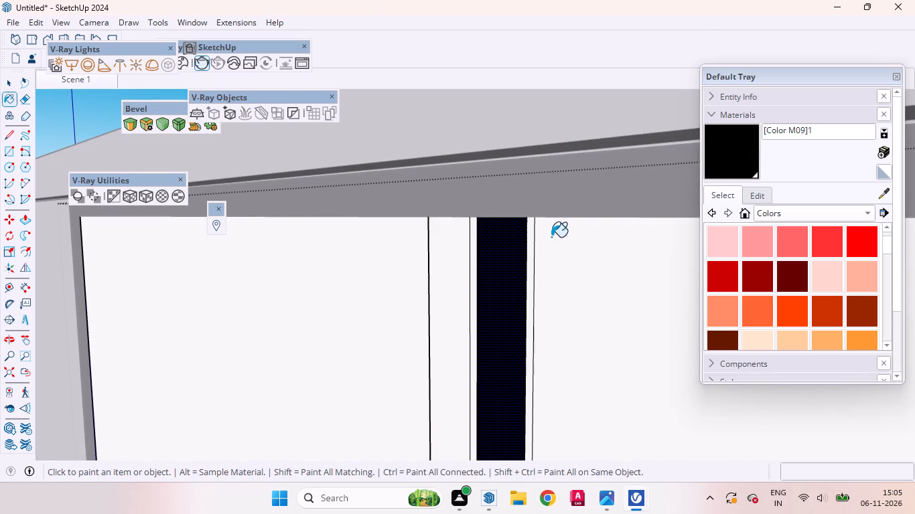
Paint the outer and inner side faces of the right strip with the same black material.
scroll(531, 242, up, 12)
click(535, 225)
middle_drag(453, 230, 656, 235)
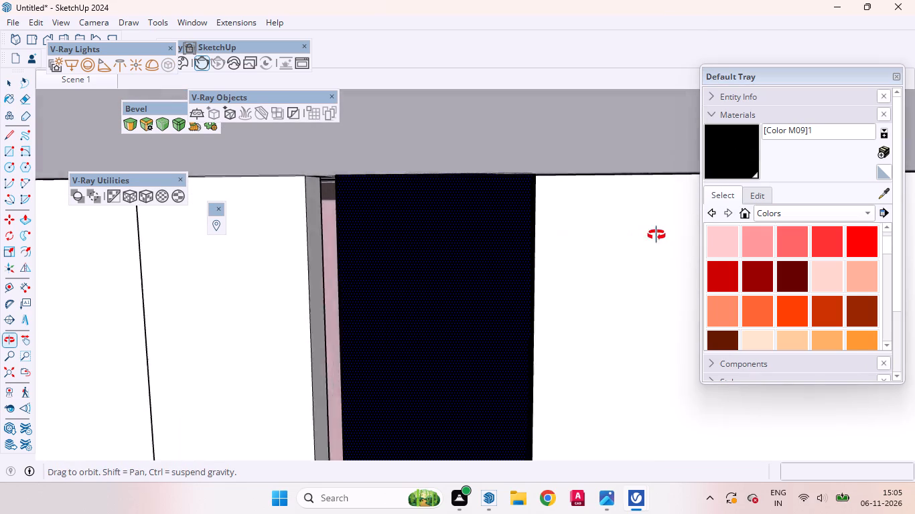
middle_drag(656, 235, 847, 231)
click(341, 202)
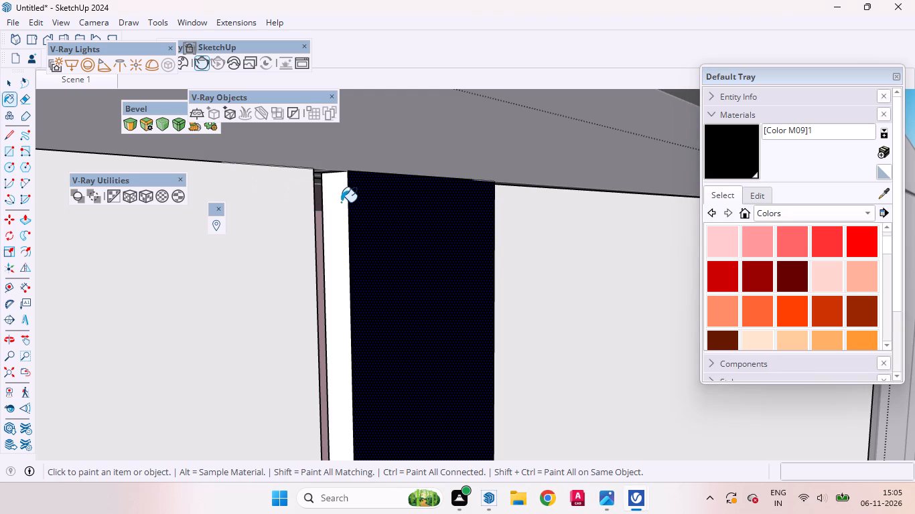
Paint the left strip's front face and both of its side faces with the black [Color M09]1 material.
click(259, 232)
middle_drag(303, 244, 132, 282)
scroll(289, 247, down, 6)
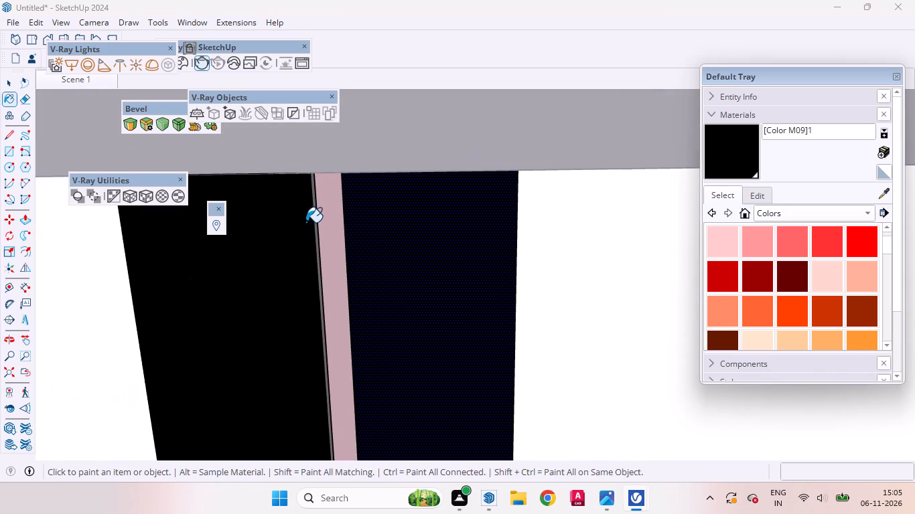
scroll(308, 222, up, 2)
scroll(308, 222, down, 1)
scroll(308, 222, up, 12)
click(320, 202)
scroll(335, 248, down, 11)
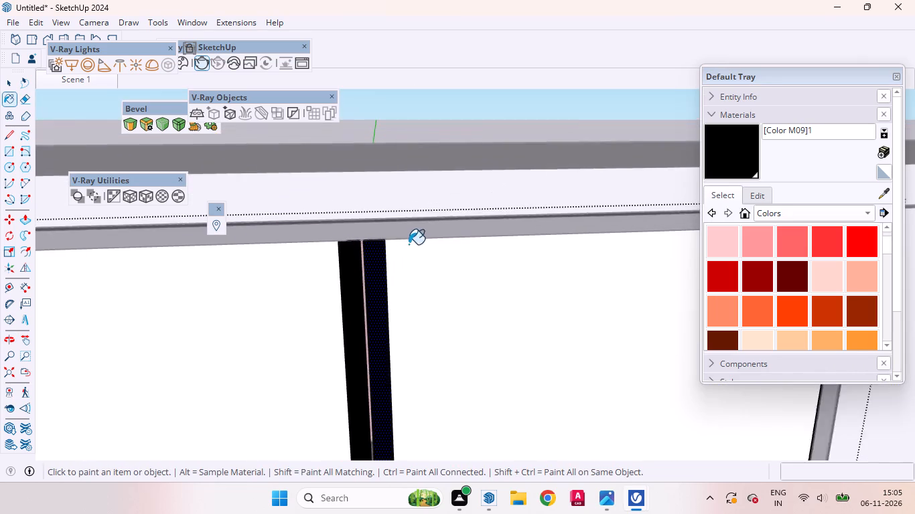
scroll(326, 288, up, 11)
middle_drag(366, 245, 496, 201)
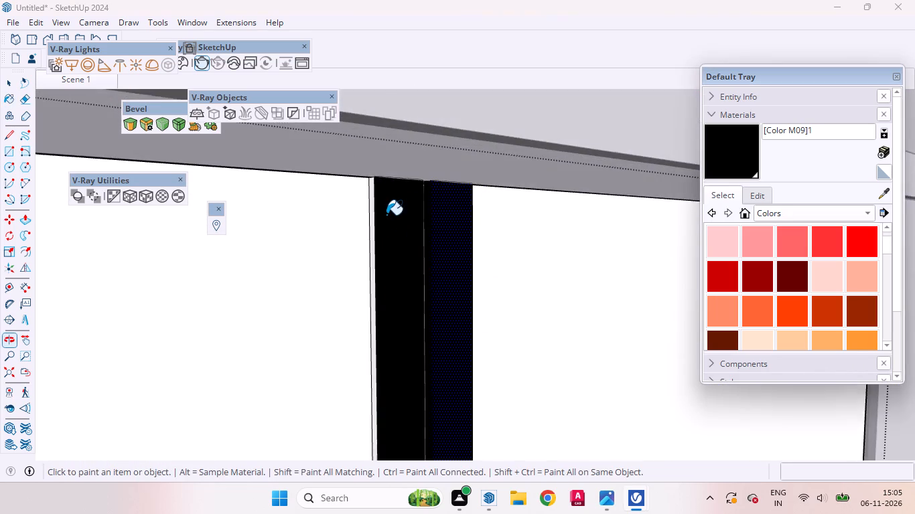
scroll(386, 215, up, 8)
click(354, 193)
Close the panel group to return to the whole wardrobe.
scroll(409, 220, down, 8)
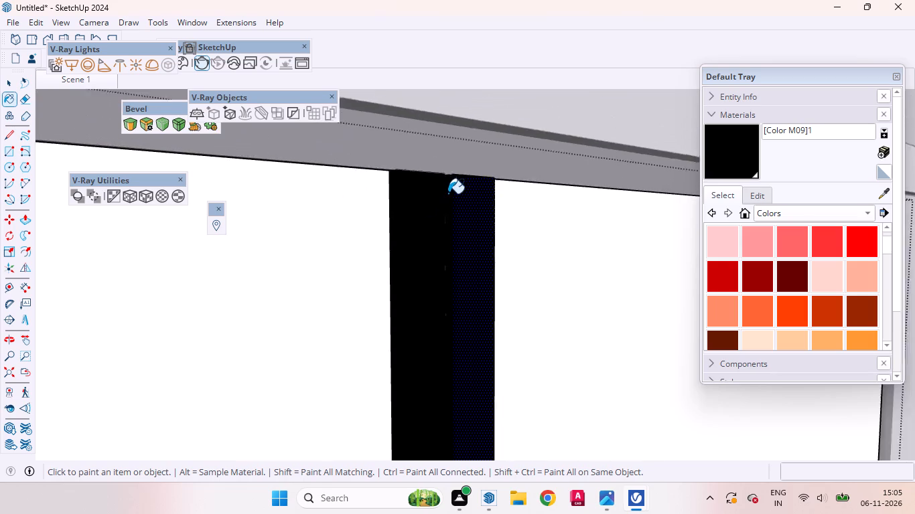
scroll(448, 193, down, 20)
scroll(448, 193, down, 2)
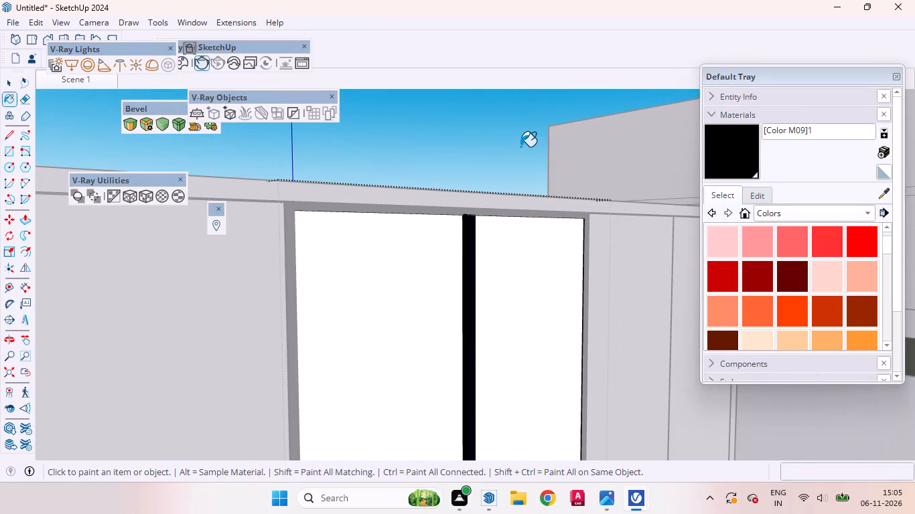
key(space)
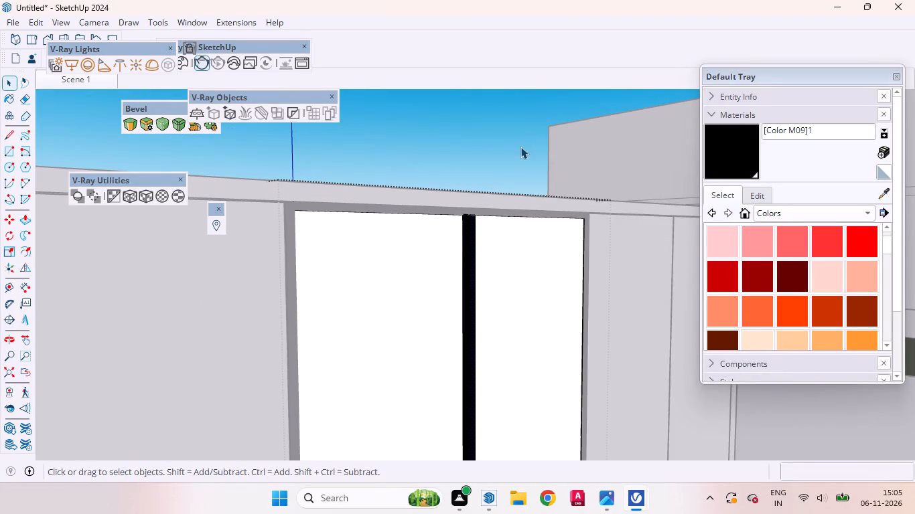
scroll(511, 153, down, 1)
triple_click(456, 159)
Paint the closed central door panel group with Translucent Glass Gray from the Glass and Mirrors collection.
scroll(497, 122, down, 4)
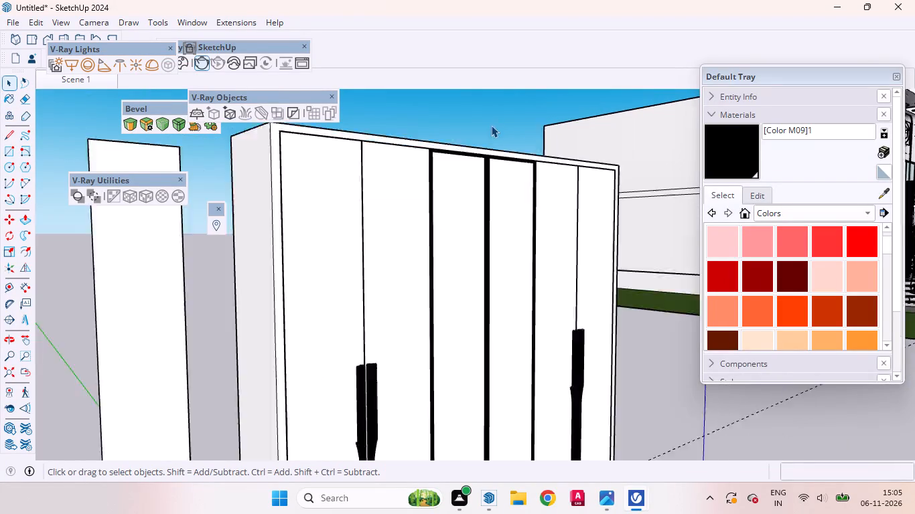
scroll(491, 125, down, 8)
middle_drag(500, 169, 262, 221)
scroll(442, 126, up, 10)
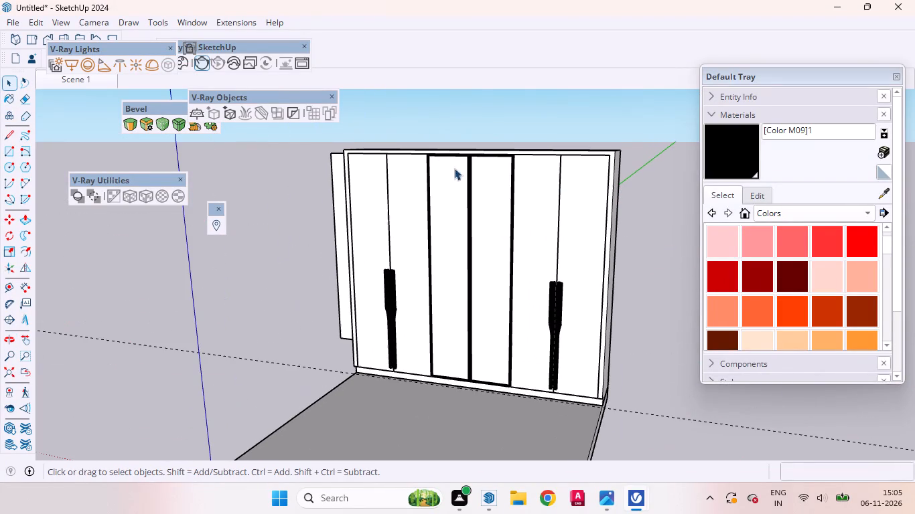
click(870, 214)
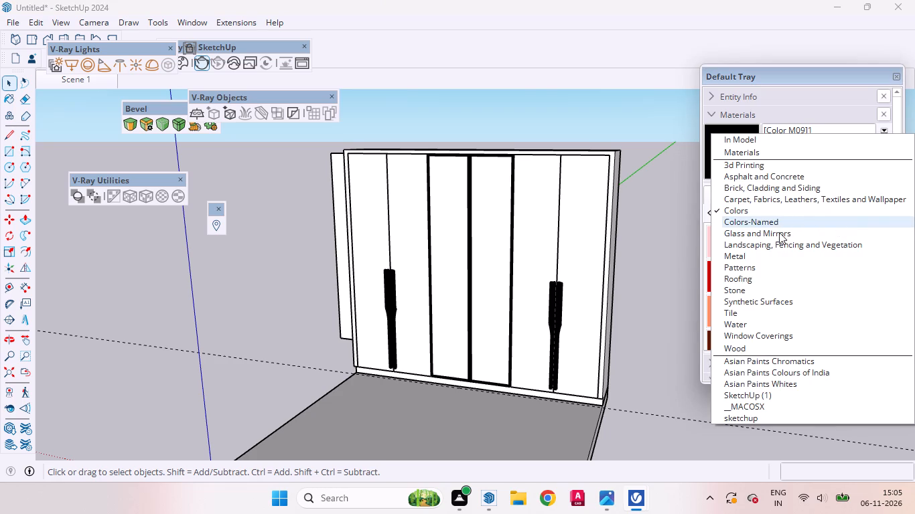
click(777, 235)
click(802, 270)
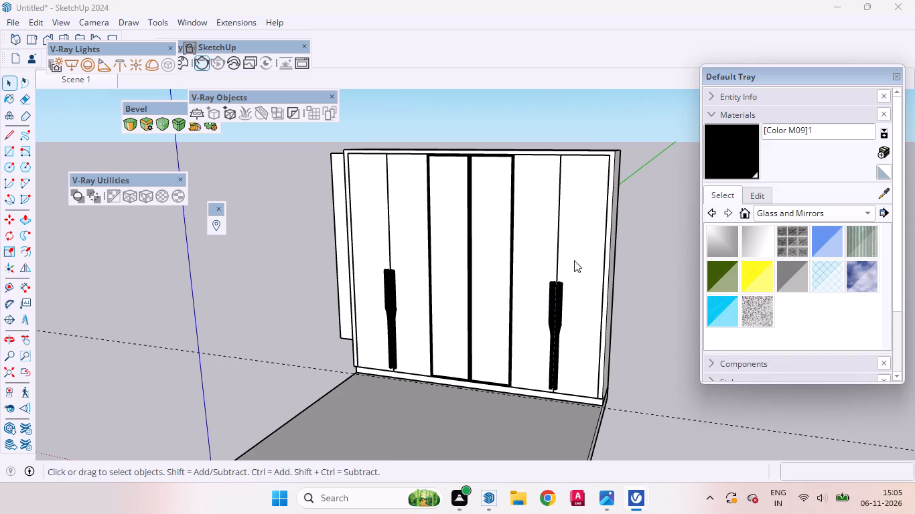
scroll(486, 256, up, 9)
click(508, 234)
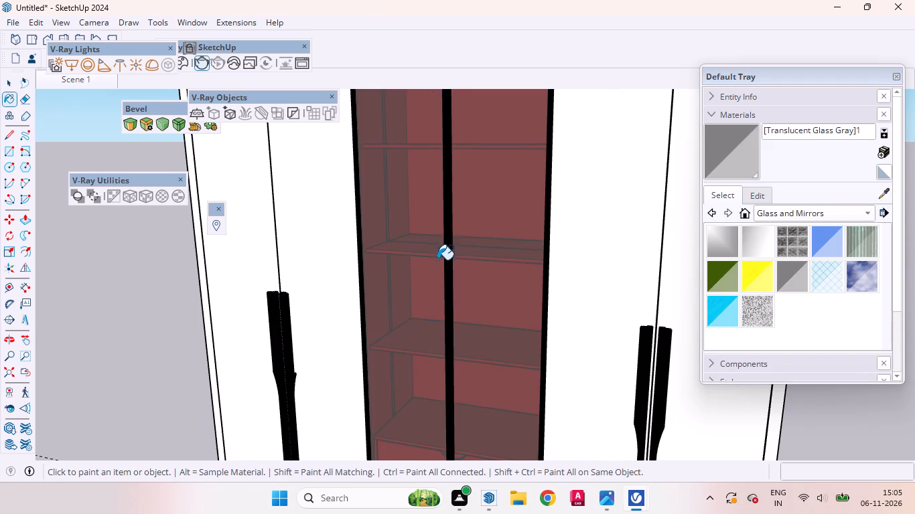
scroll(538, 278, down, 12)
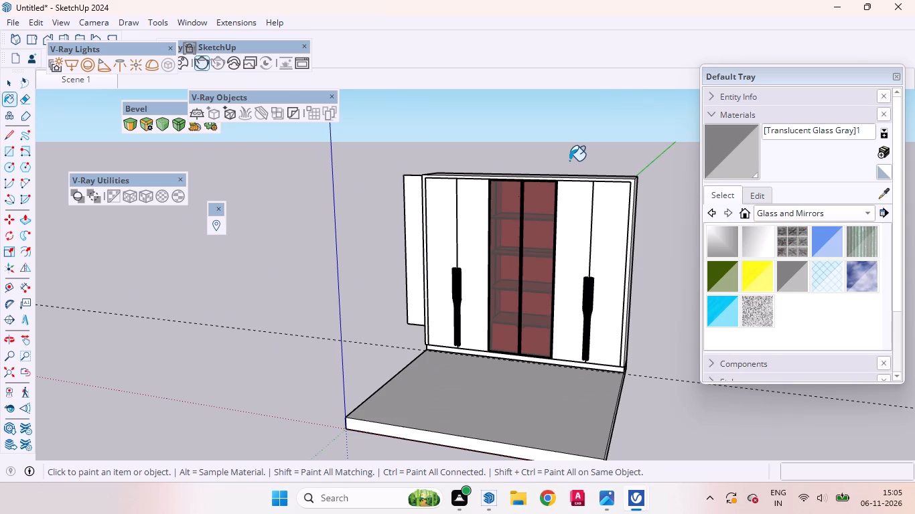
Open the wardrobe group and delete the loose white door panel standing beside the wardrobe.
key(space)
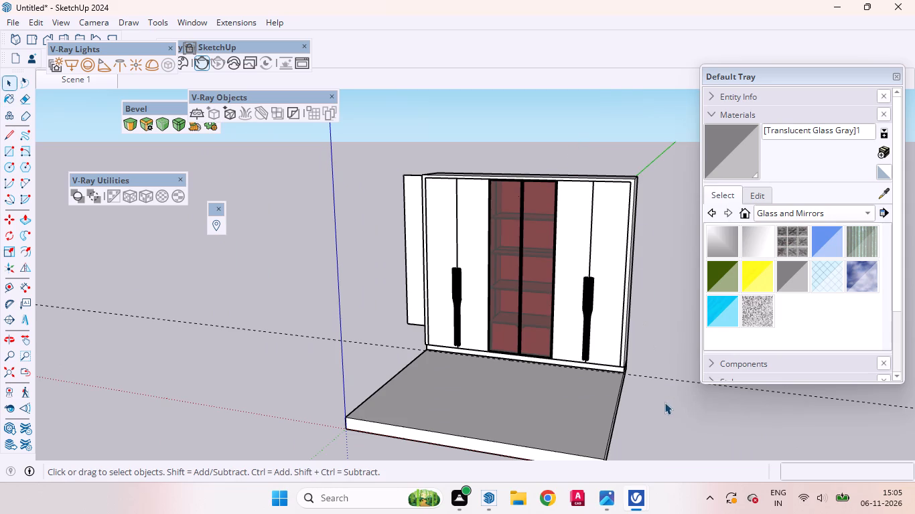
click(664, 402)
middle_drag(397, 251, 524, 236)
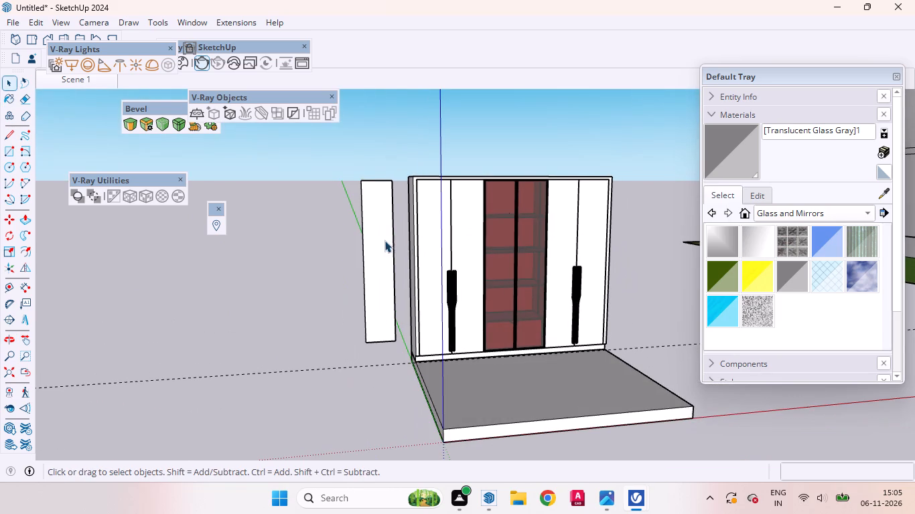
click(384, 240)
double_click(383, 237)
click(380, 232)
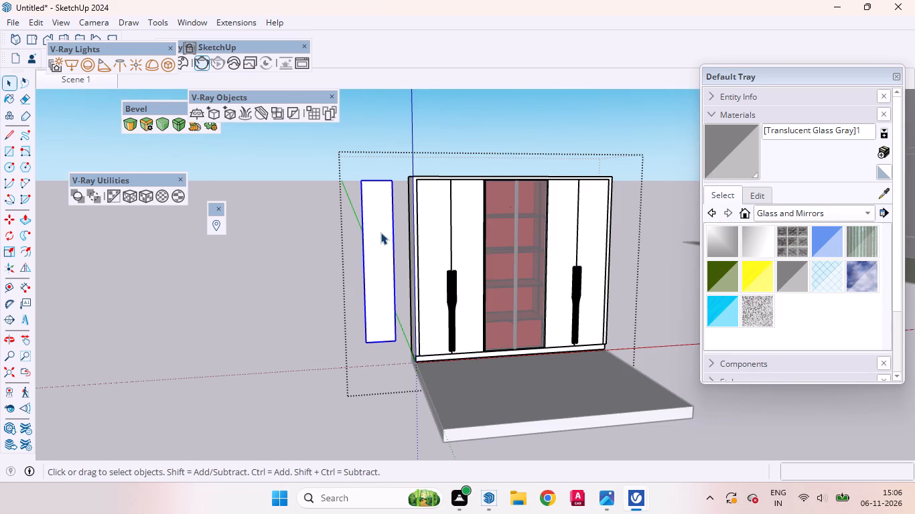
right_click(380, 232)
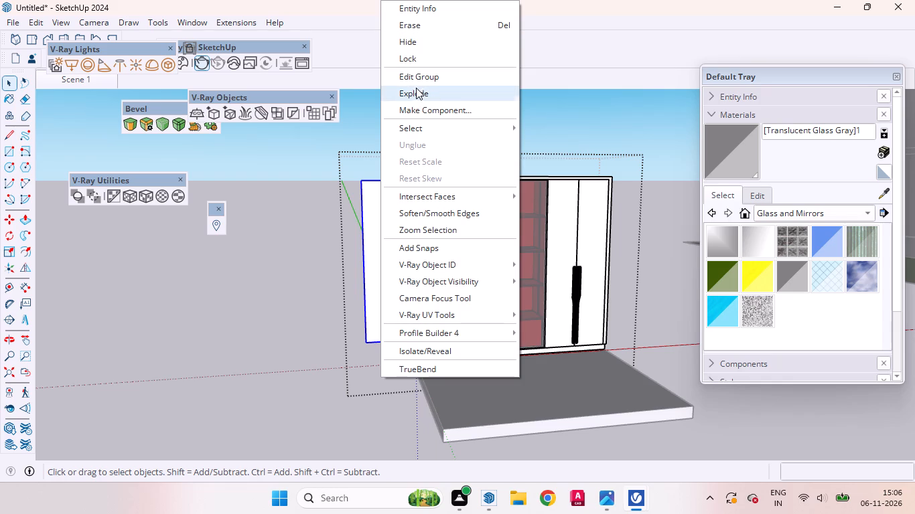
click(411, 21)
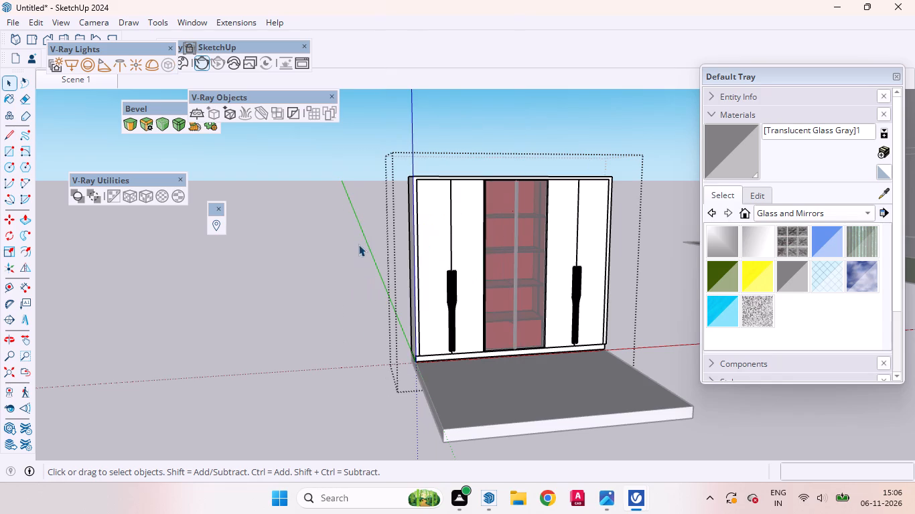
Copy the right doors' pair of black handles about 3' 2 9/16" across to the gap between the central glass doors.
scroll(526, 292, up, 5)
scroll(413, 286, down, 9)
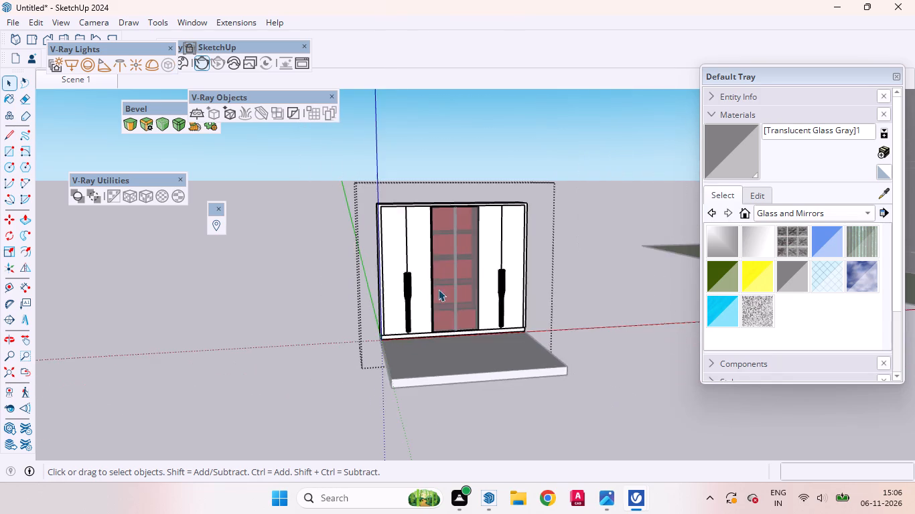
scroll(557, 345, up, 14)
scroll(468, 338, up, 4)
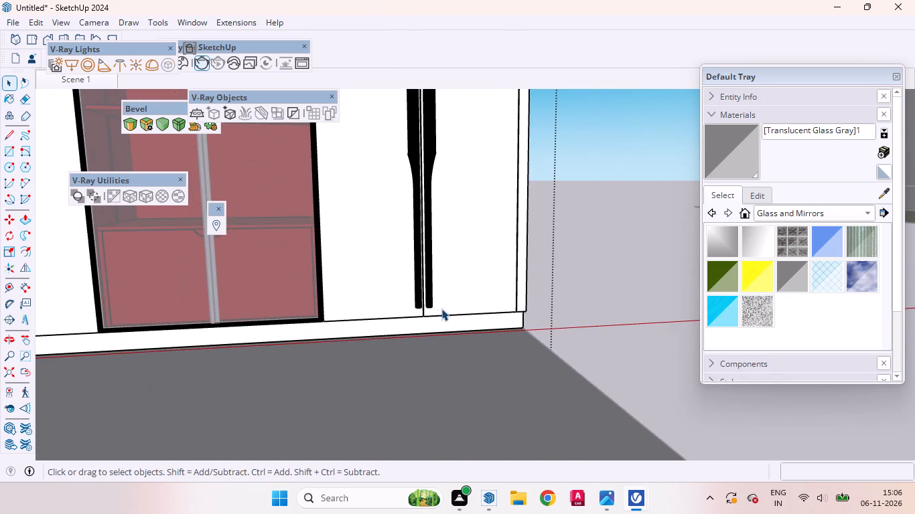
scroll(445, 307, up, 5)
click(422, 276)
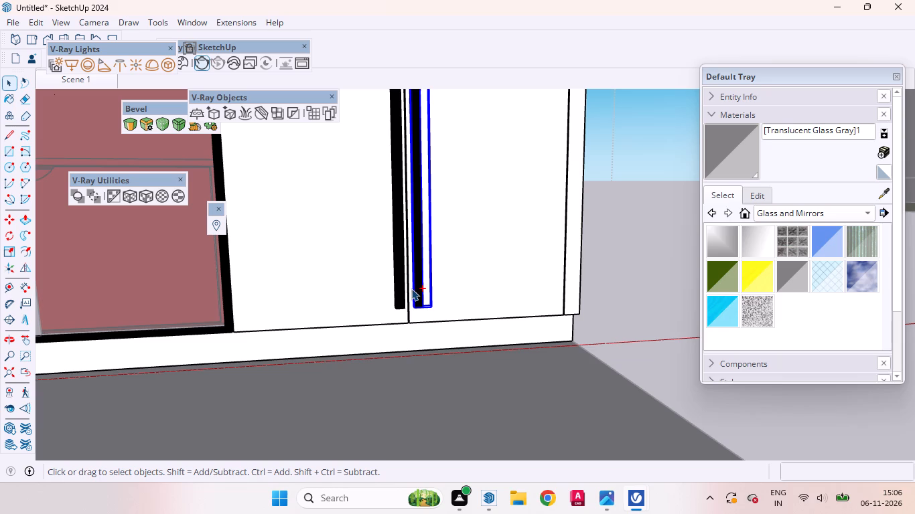
ctrl+click(400, 283)
scroll(413, 326, up, 3)
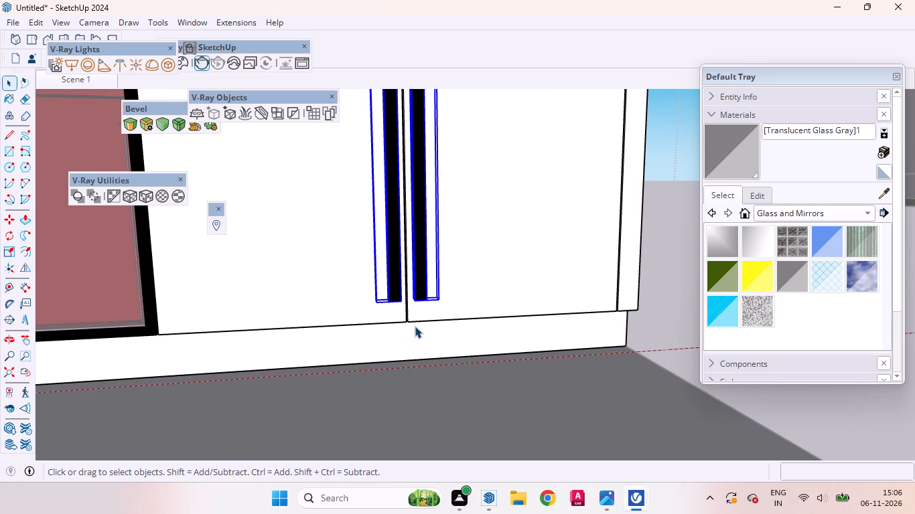
key(m)
scroll(416, 324, up, 14)
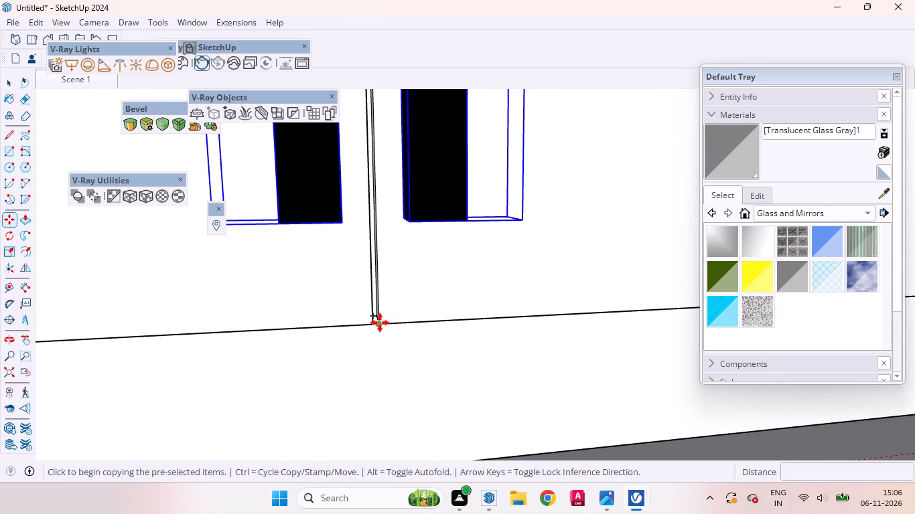
click(380, 324)
scroll(563, 323, down, 3)
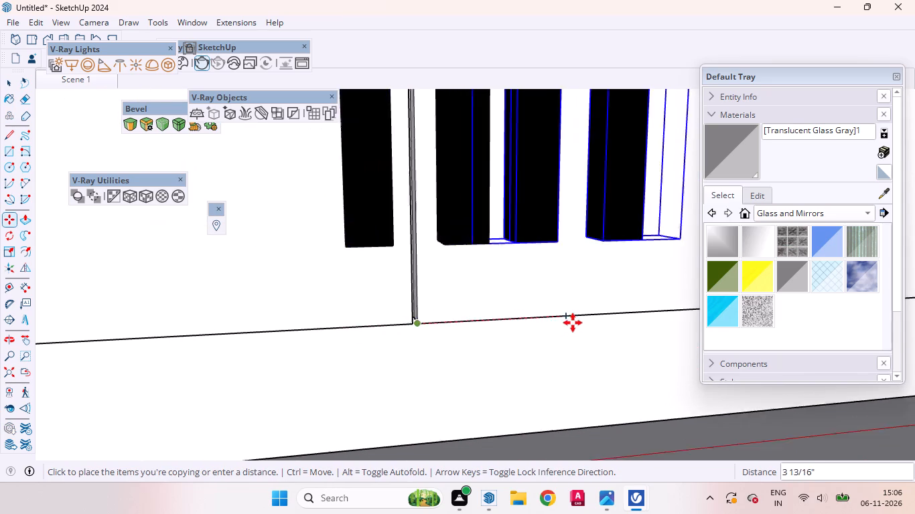
scroll(573, 323, down, 20)
scroll(573, 323, down, 5)
scroll(585, 315, up, 1)
scroll(585, 315, down, 2)
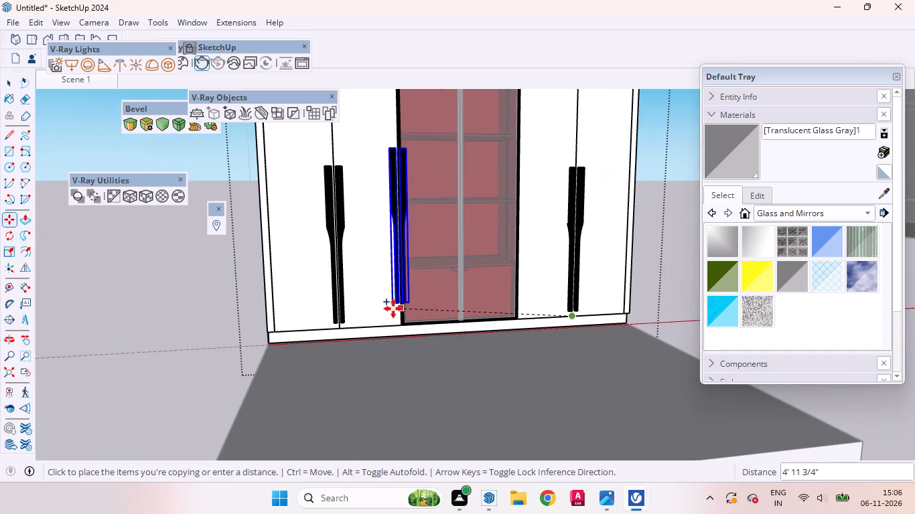
scroll(425, 323, up, 20)
scroll(425, 323, up, 12)
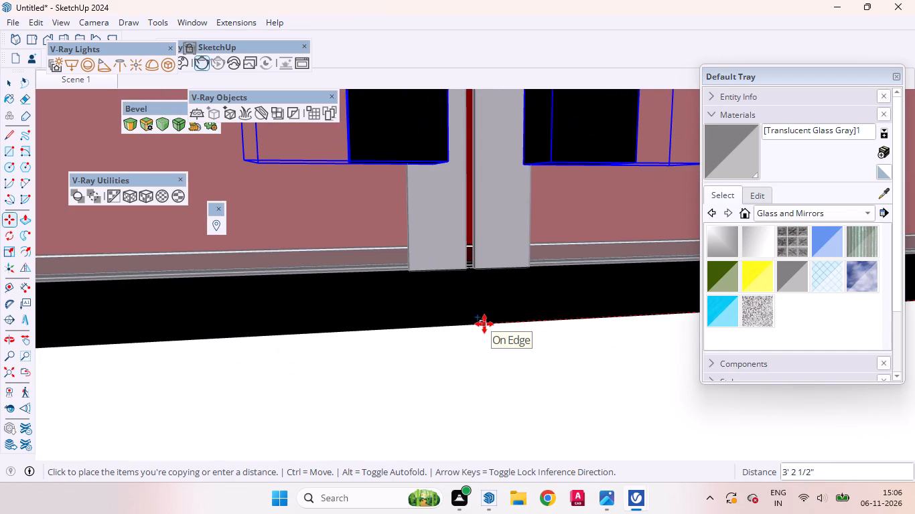
scroll(484, 321, up, 6)
middle_drag(482, 326, 409, 306)
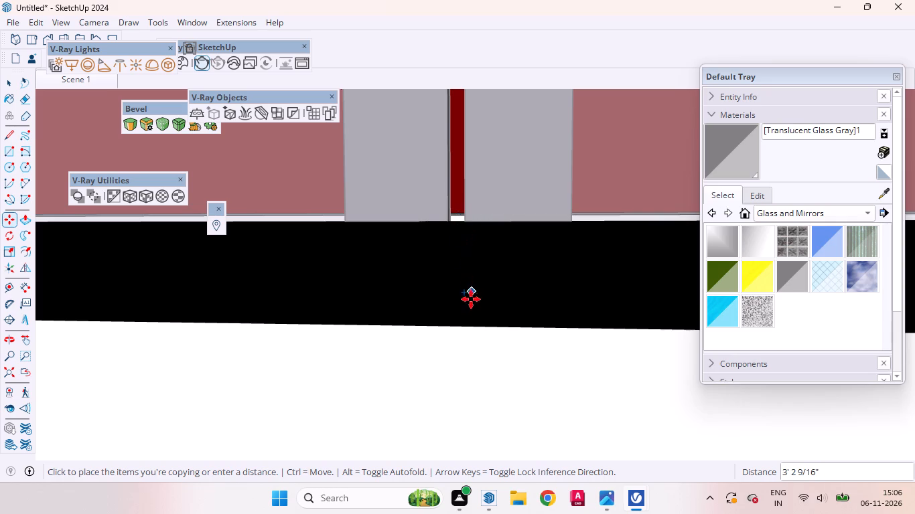
click(470, 327)
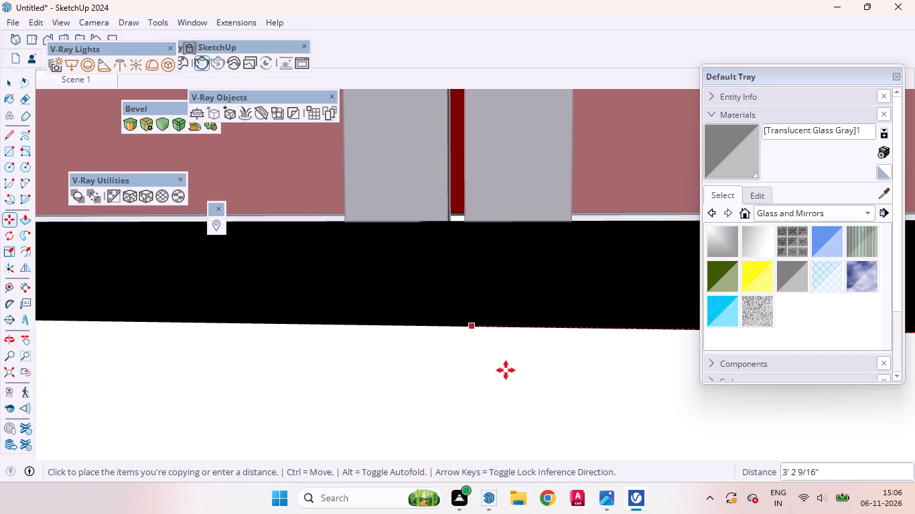
key(space)
Close the wardrobe group to return to the whole model.
scroll(500, 360, down, 17)
middle_drag(474, 357, 484, 375)
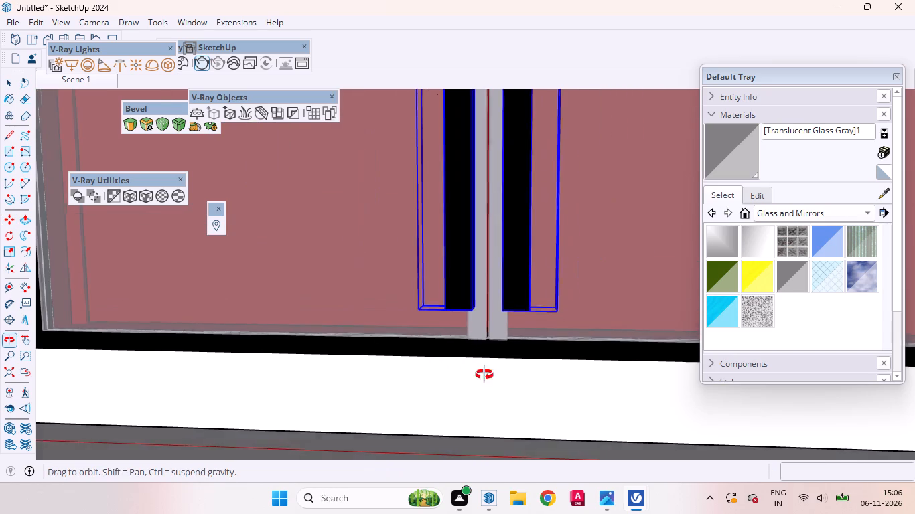
middle_drag(484, 375, 488, 355)
scroll(480, 355, up, 1)
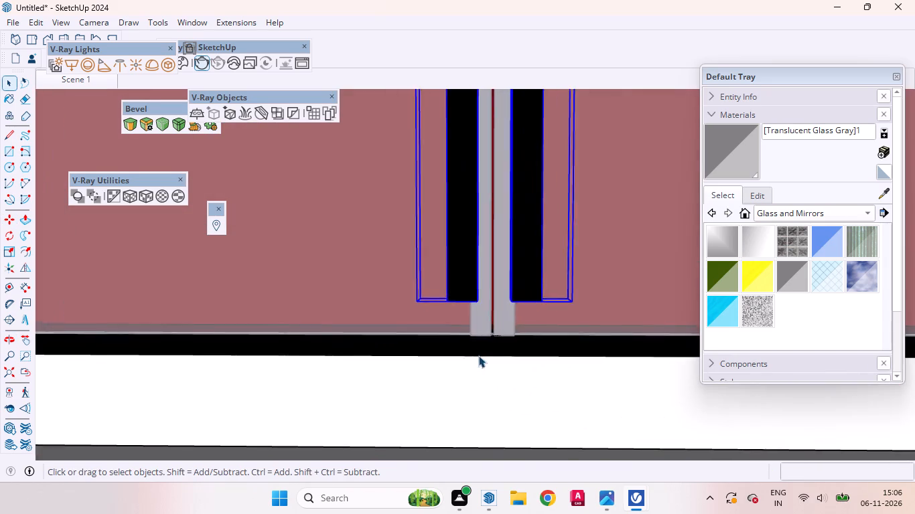
scroll(478, 355, down, 20)
scroll(478, 355, down, 11)
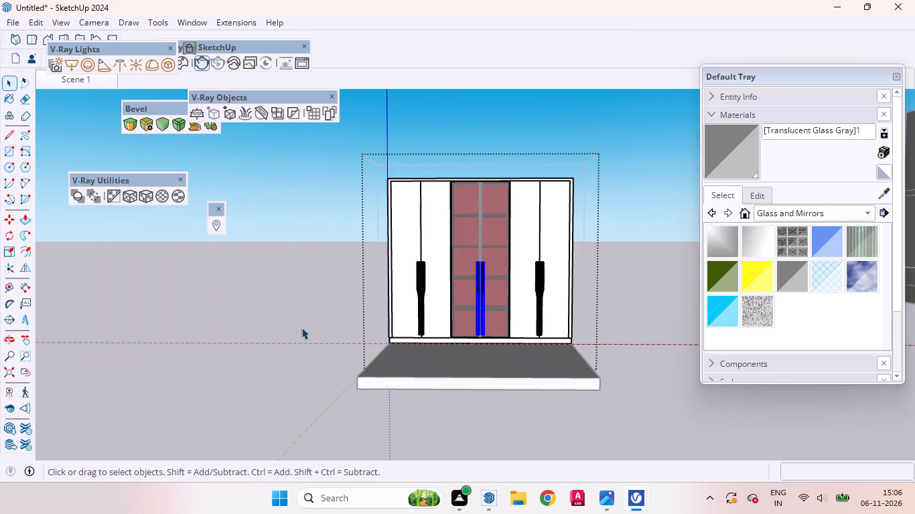
click(296, 325)
double_click(306, 283)
Examine the copied handles against the central strips and the wardrobe front as a whole.
scroll(613, 240, up, 4)
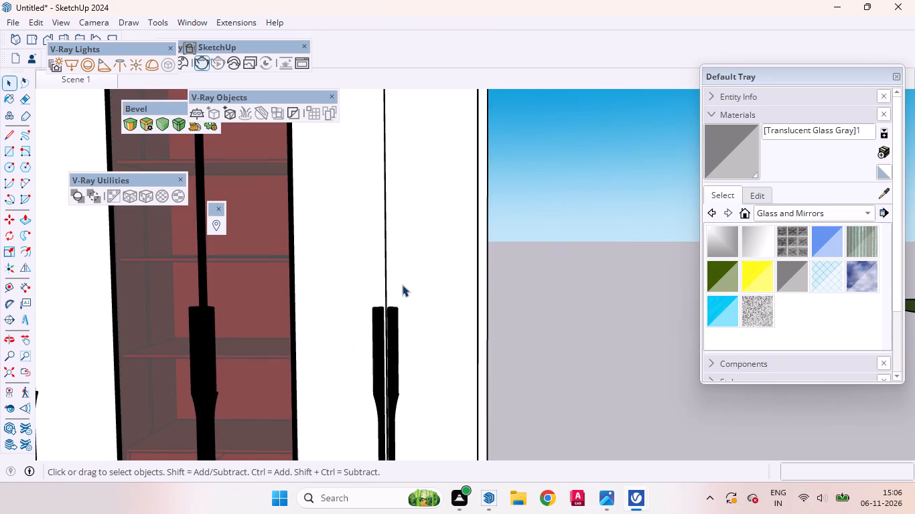
scroll(682, 300, down, 4)
scroll(469, 303, up, 20)
scroll(469, 303, up, 5)
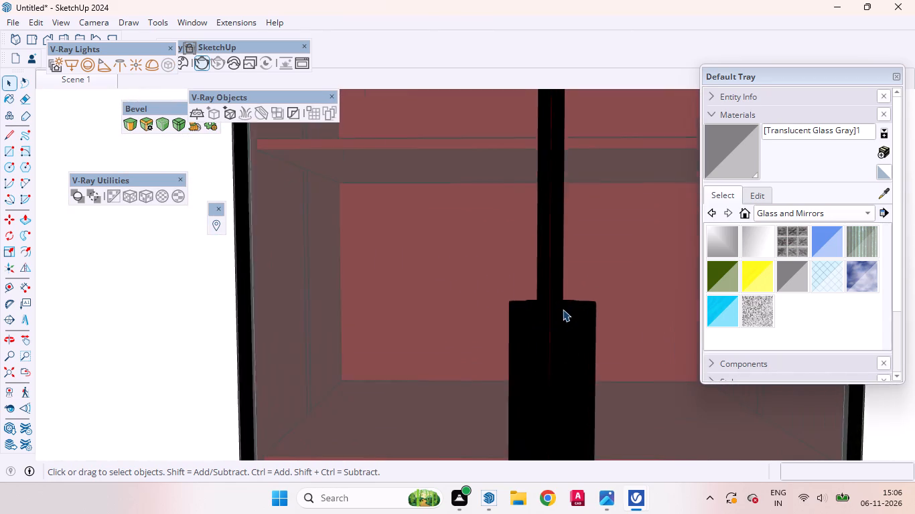
scroll(563, 309, up, 8)
middle_drag(546, 322, 512, 397)
scroll(510, 383, up, 1)
scroll(538, 313, down, 10)
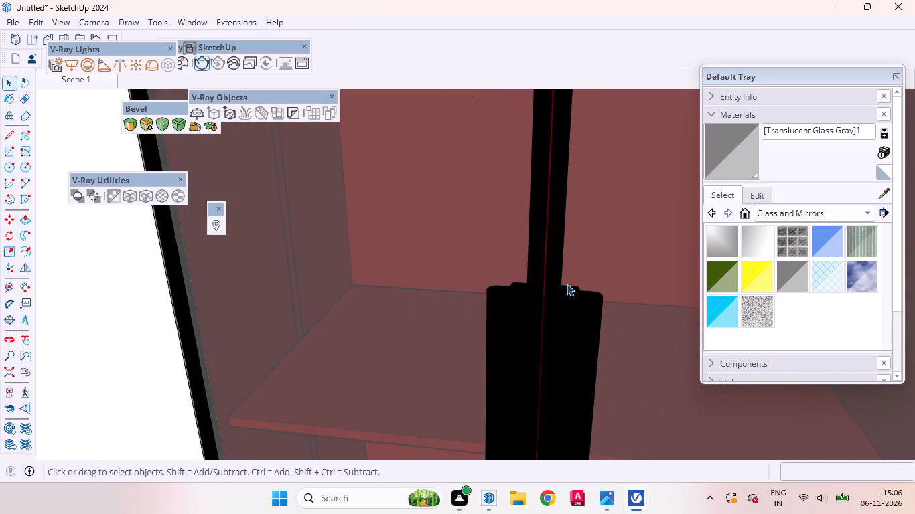
scroll(567, 284, down, 20)
scroll(514, 268, down, 18)
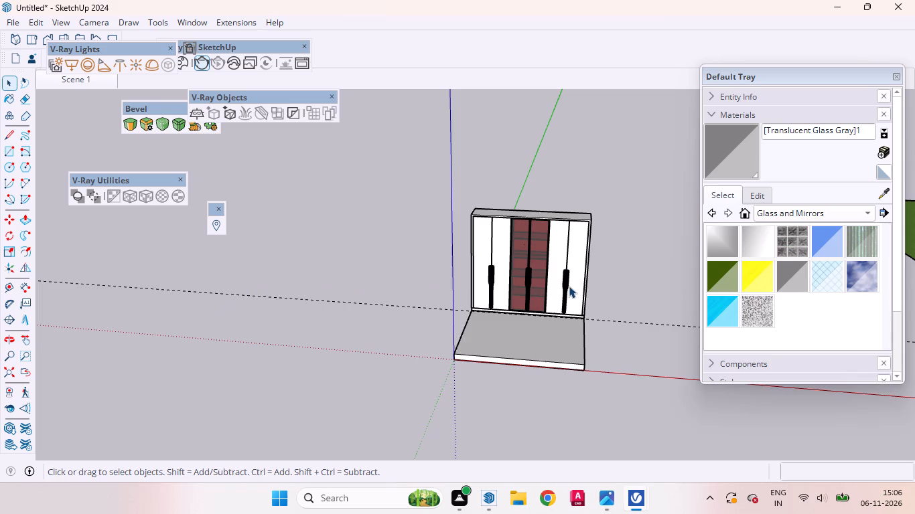
scroll(569, 286, up, 13)
scroll(573, 235, down, 2)
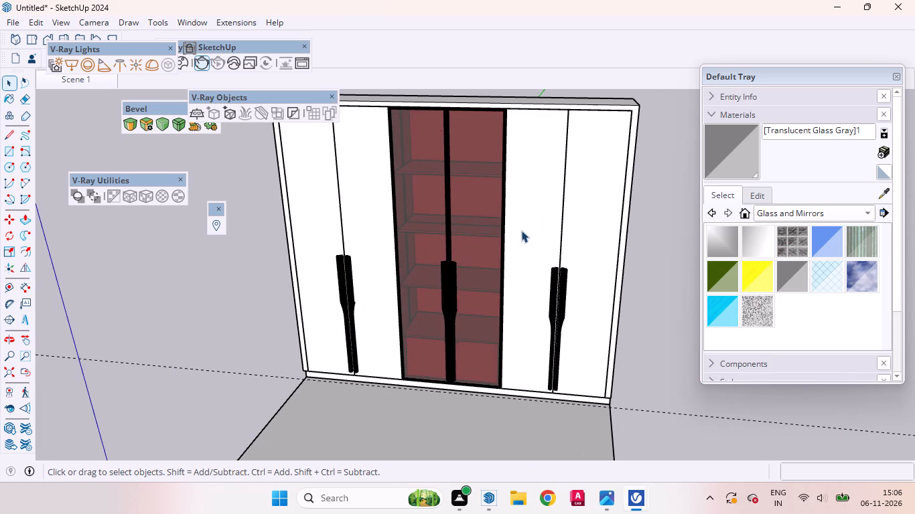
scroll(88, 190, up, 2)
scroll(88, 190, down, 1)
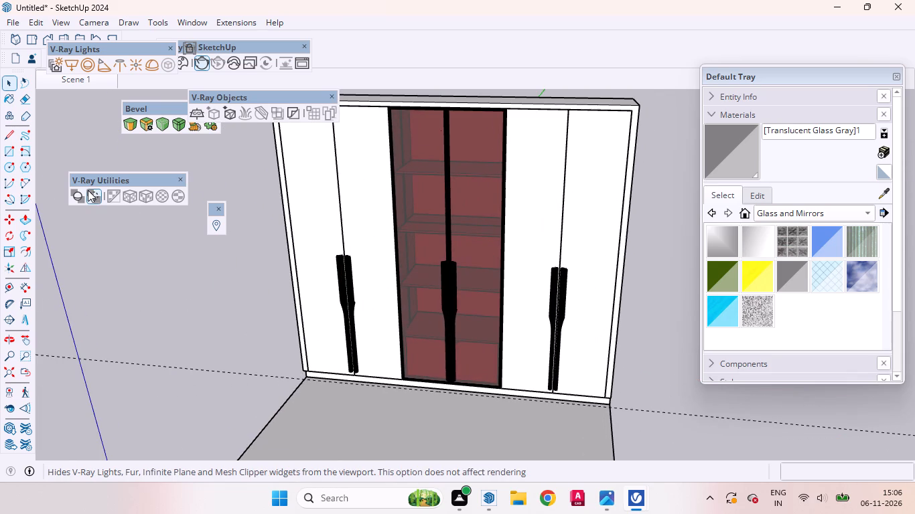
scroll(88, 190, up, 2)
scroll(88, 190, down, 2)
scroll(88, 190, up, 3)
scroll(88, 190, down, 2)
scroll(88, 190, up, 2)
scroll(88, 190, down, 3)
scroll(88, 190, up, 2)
Switch the materials library to the Asian Paints Chromatics collection.
scroll(550, 109, up, 3)
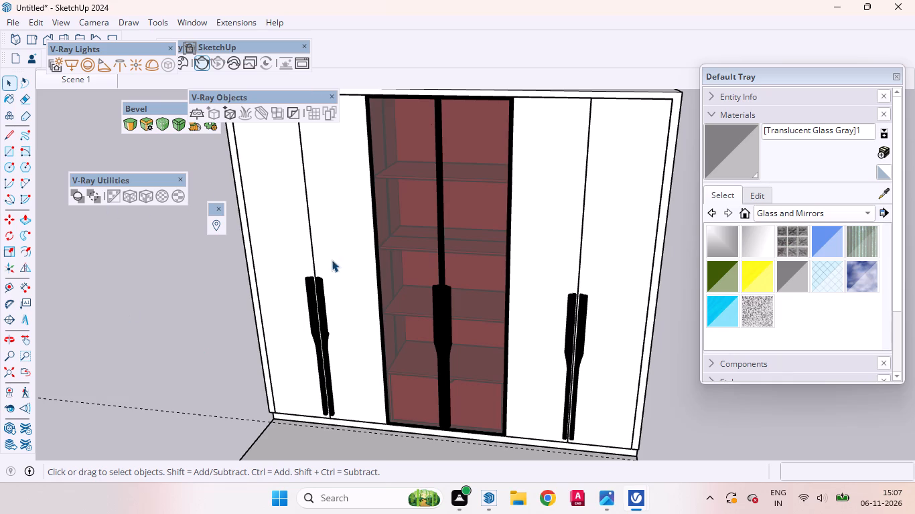
click(873, 210)
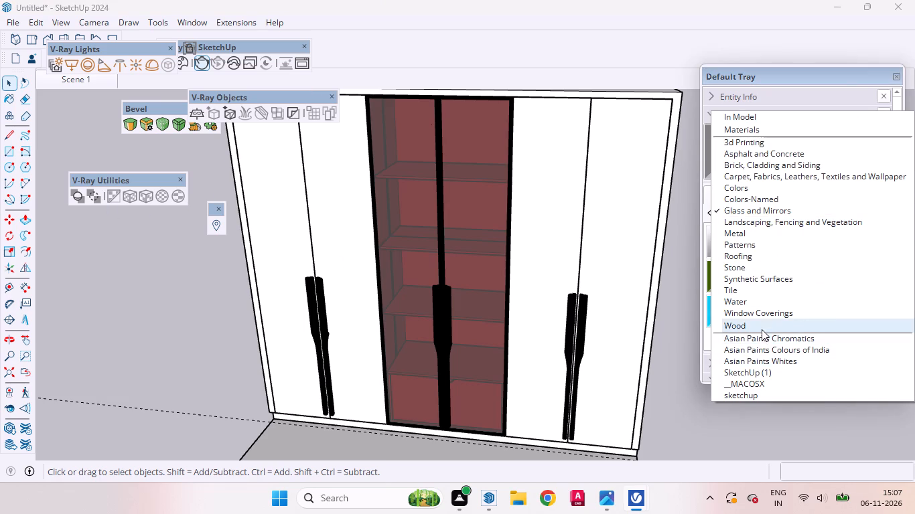
click(764, 341)
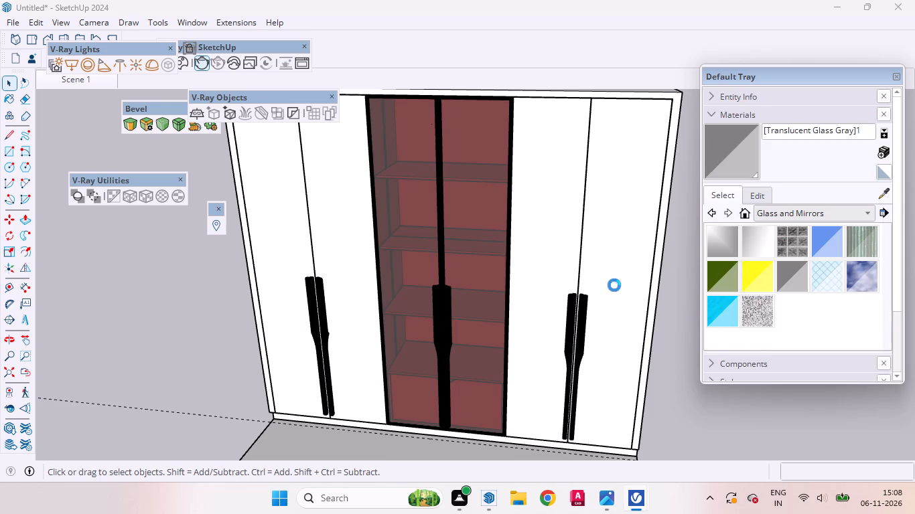
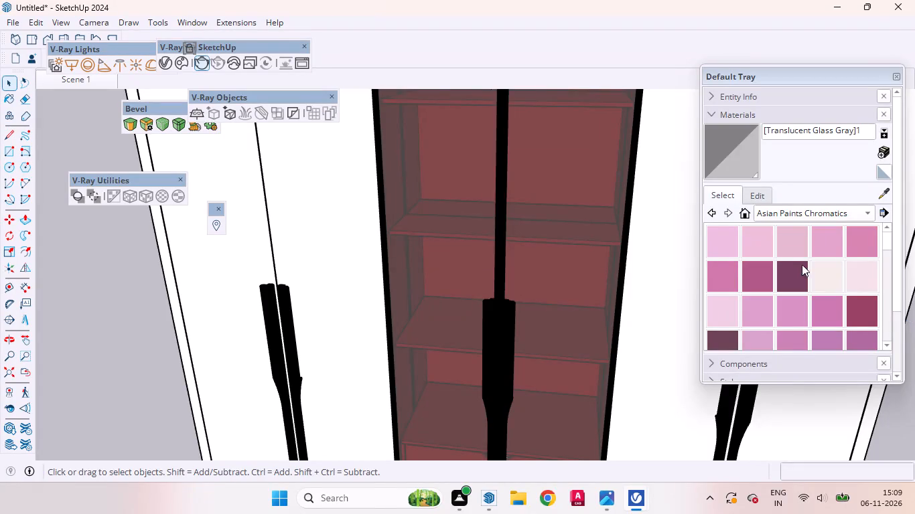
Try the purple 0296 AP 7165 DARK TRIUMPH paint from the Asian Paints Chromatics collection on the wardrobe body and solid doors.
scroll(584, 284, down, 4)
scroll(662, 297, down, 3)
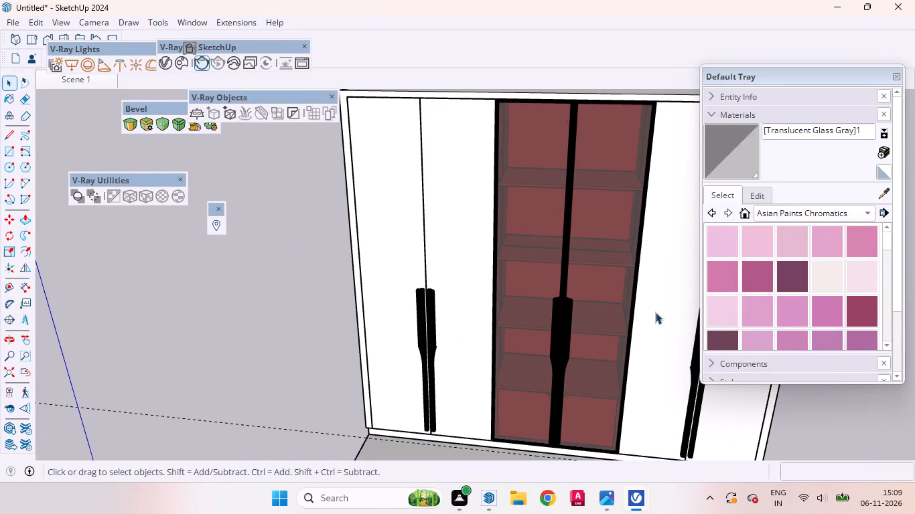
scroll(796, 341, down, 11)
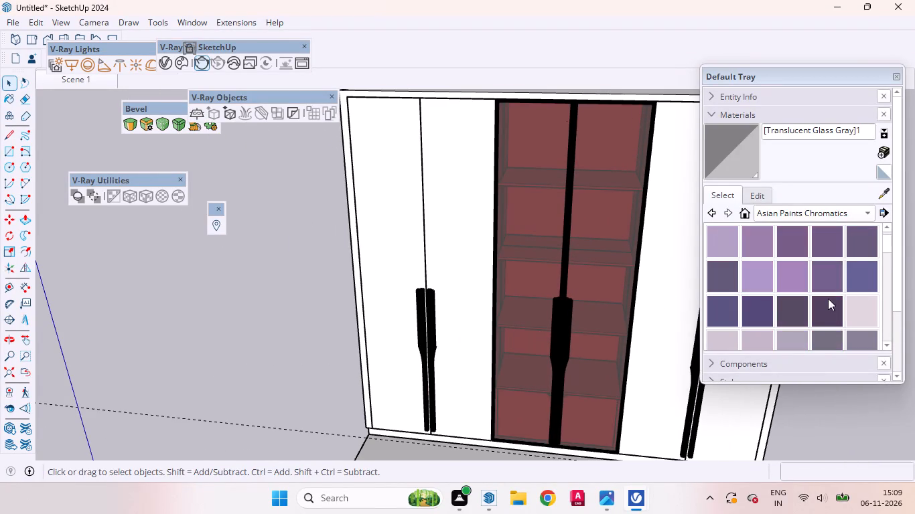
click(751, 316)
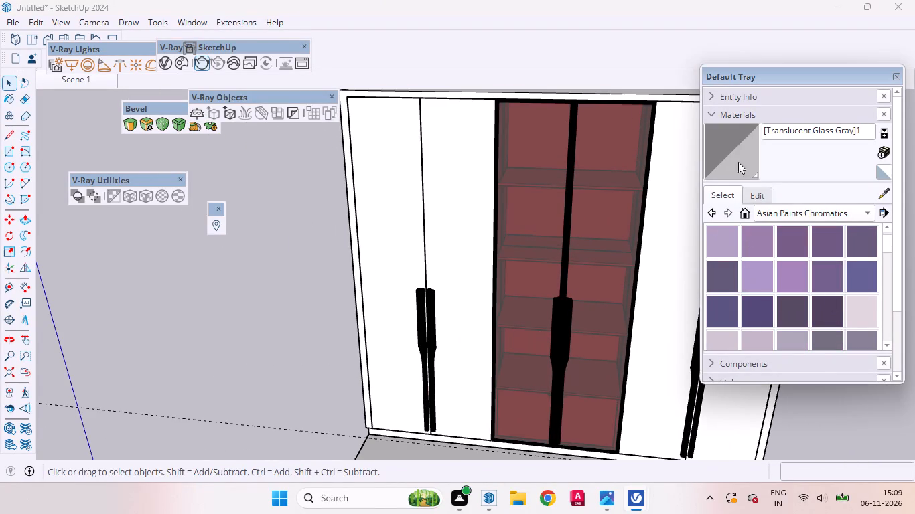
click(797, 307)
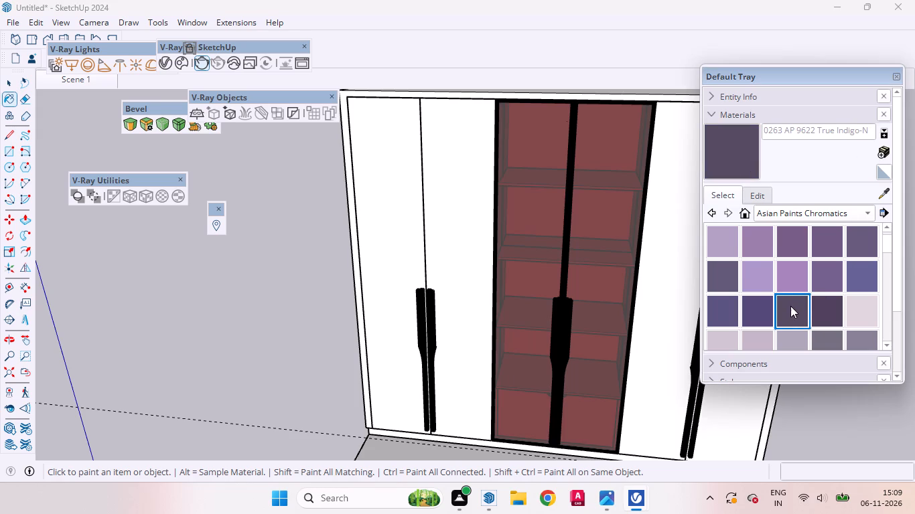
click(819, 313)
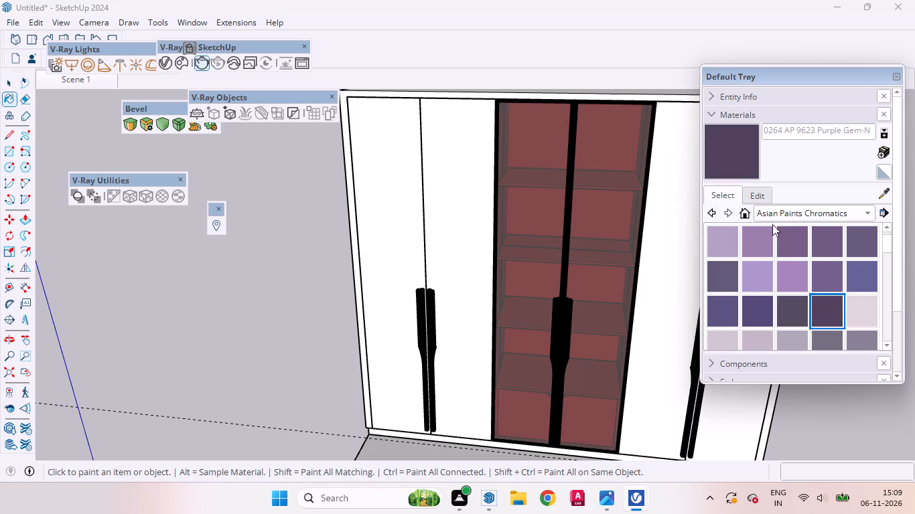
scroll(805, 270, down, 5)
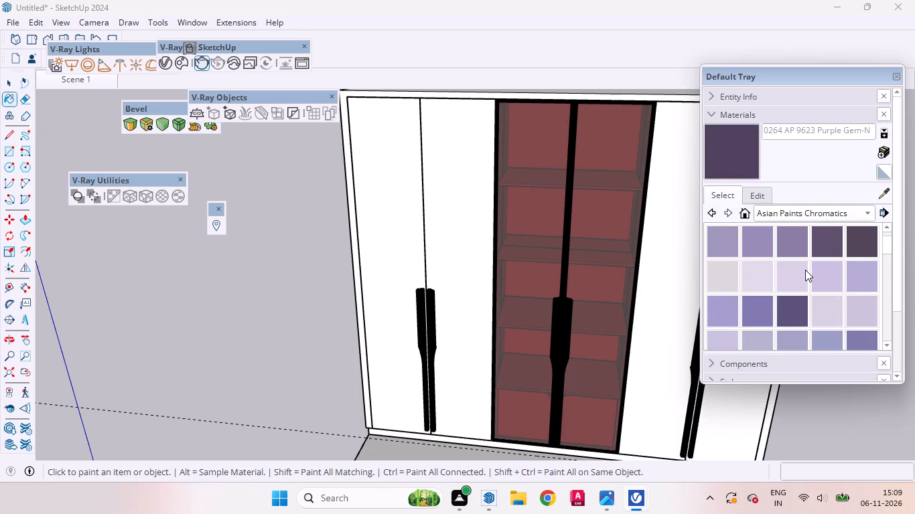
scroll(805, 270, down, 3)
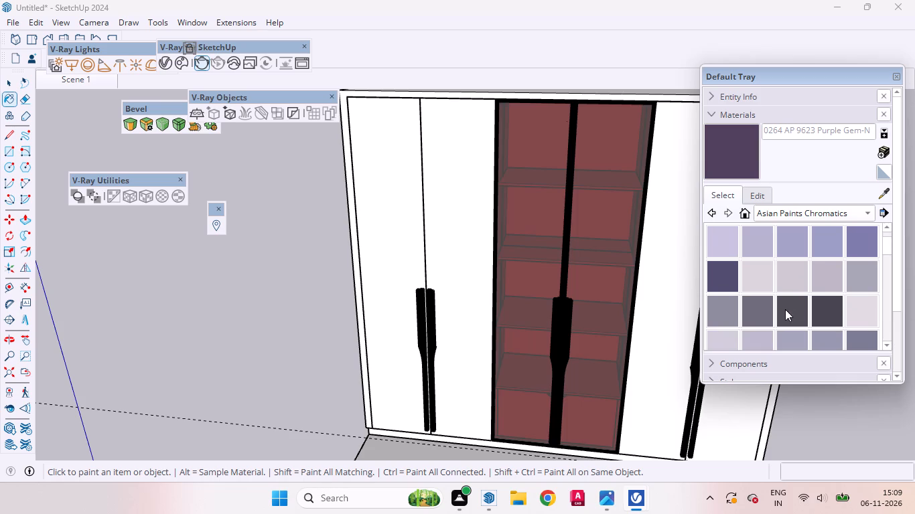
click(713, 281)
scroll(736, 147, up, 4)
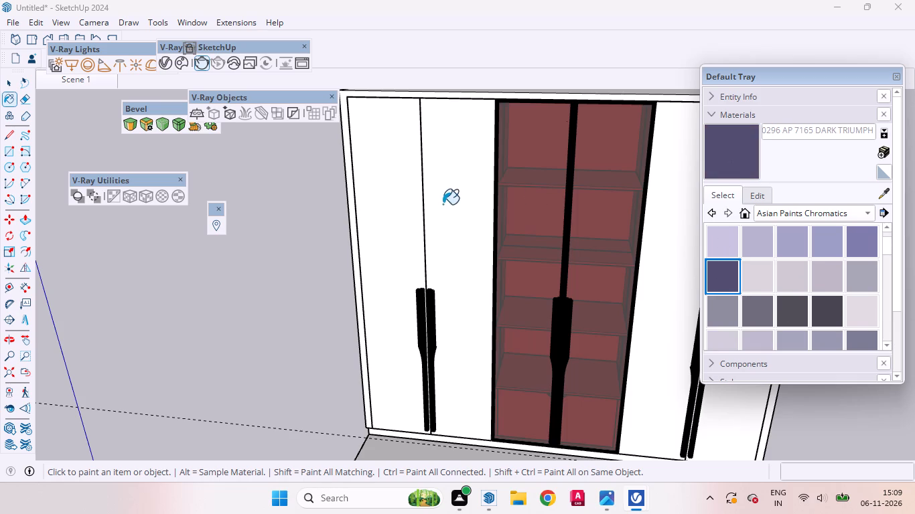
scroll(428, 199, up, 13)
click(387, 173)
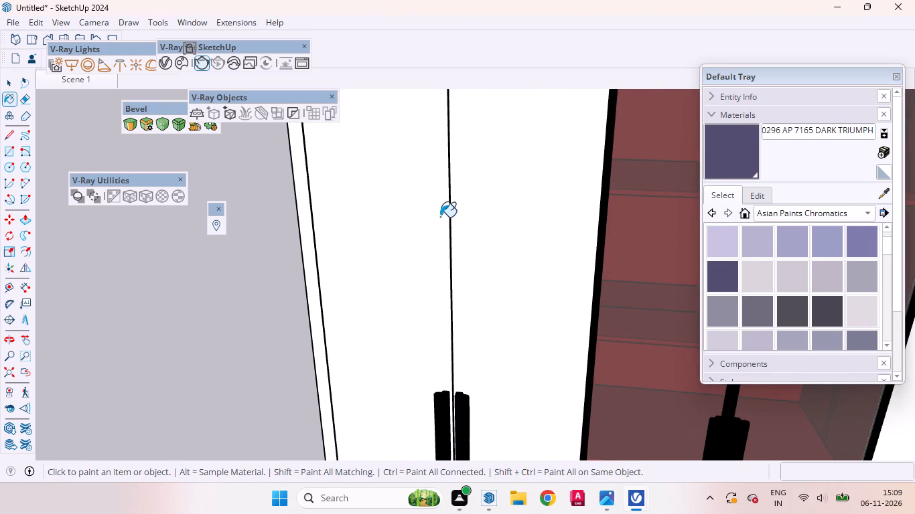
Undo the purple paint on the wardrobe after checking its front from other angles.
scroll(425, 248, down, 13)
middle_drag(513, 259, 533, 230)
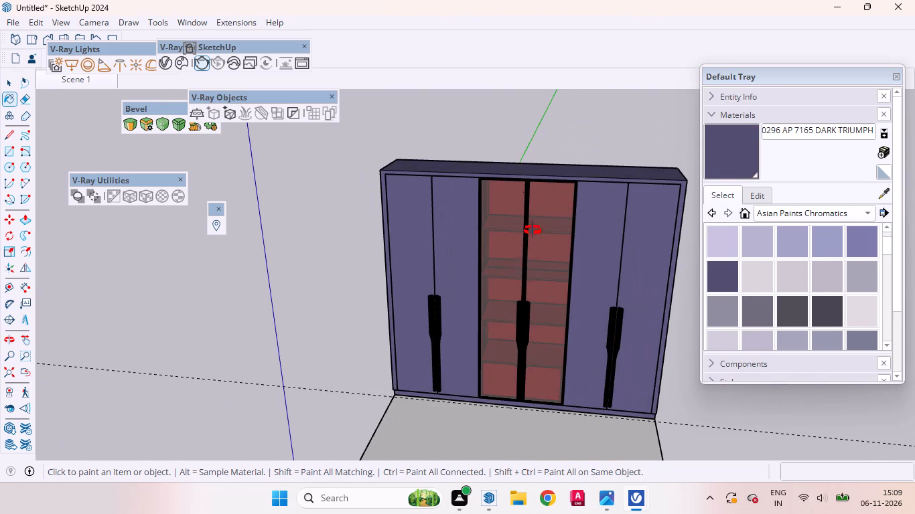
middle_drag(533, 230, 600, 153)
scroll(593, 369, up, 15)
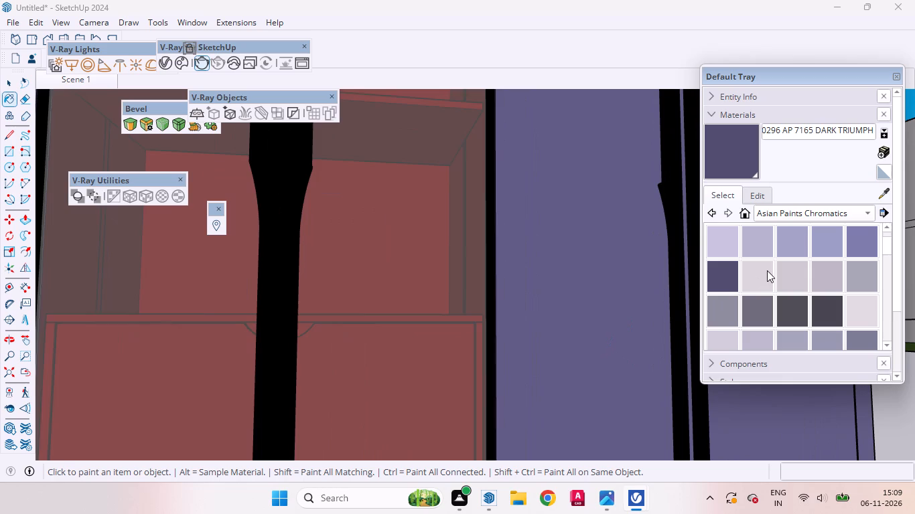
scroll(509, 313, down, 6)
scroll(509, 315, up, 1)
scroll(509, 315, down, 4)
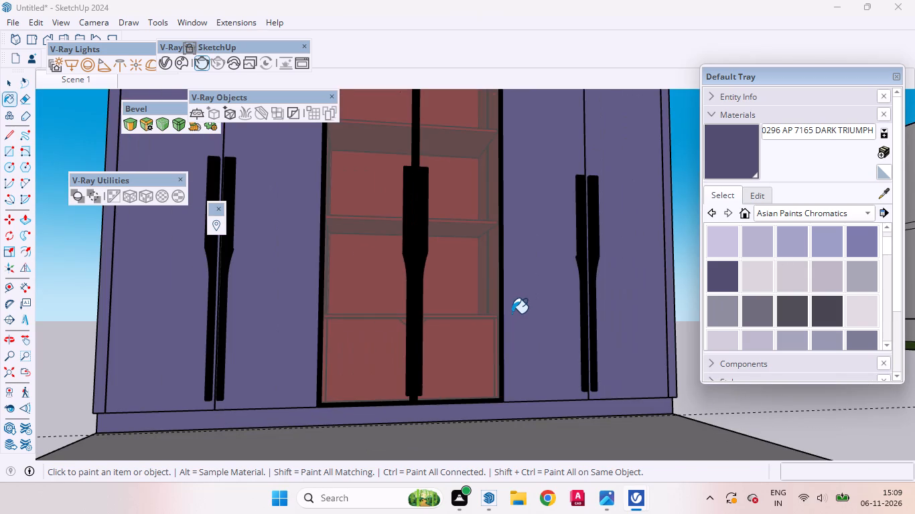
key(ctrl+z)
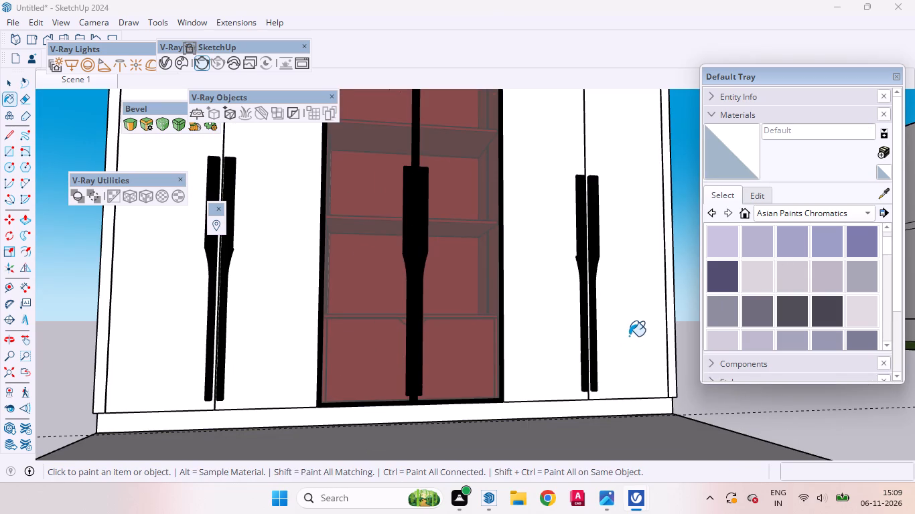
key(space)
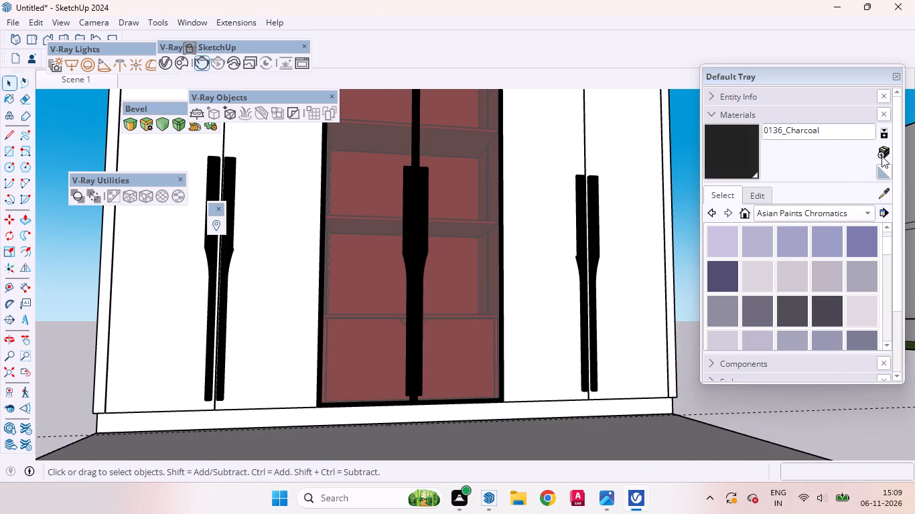
Create a new material that uses the SAGA GREEN image from the Downloads folder as its texture.
click(881, 157)
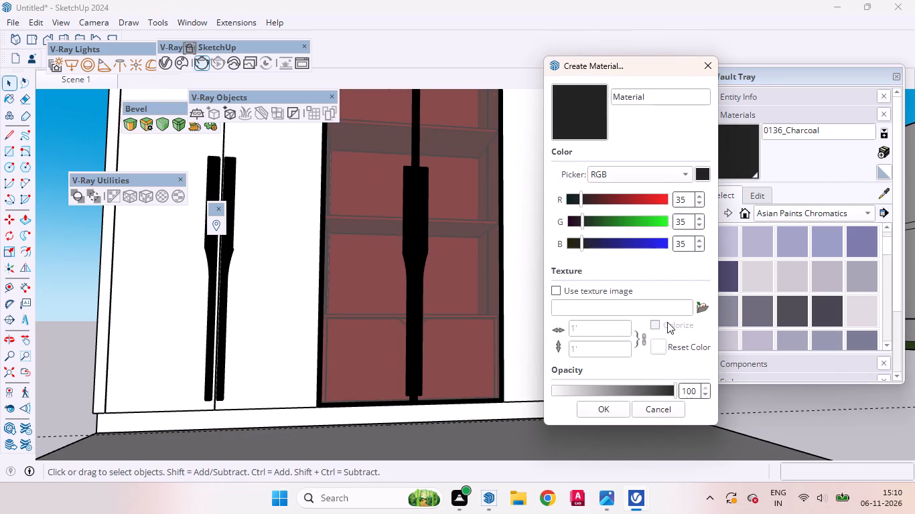
click(697, 309)
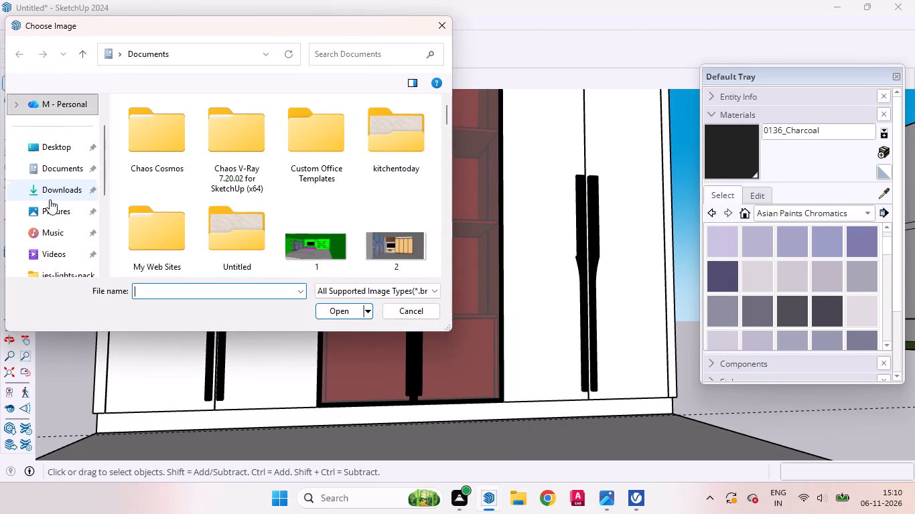
click(49, 182)
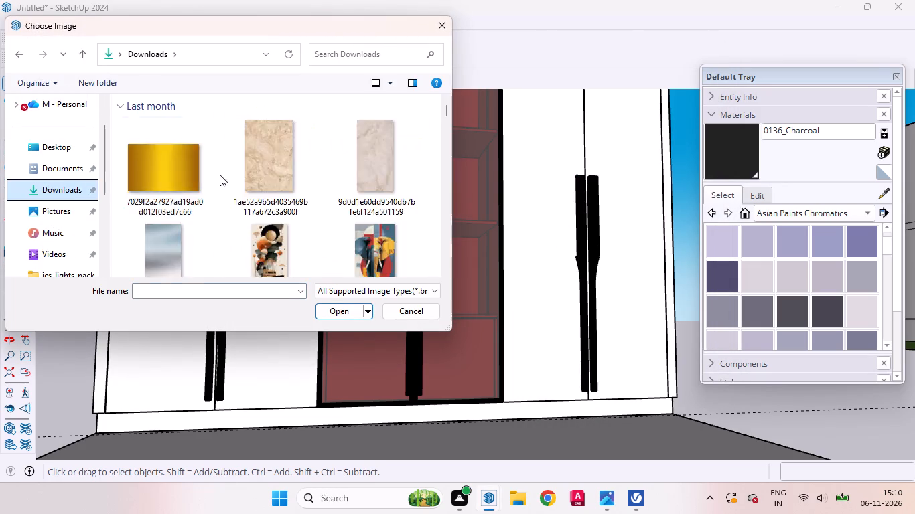
scroll(226, 175, down, 10)
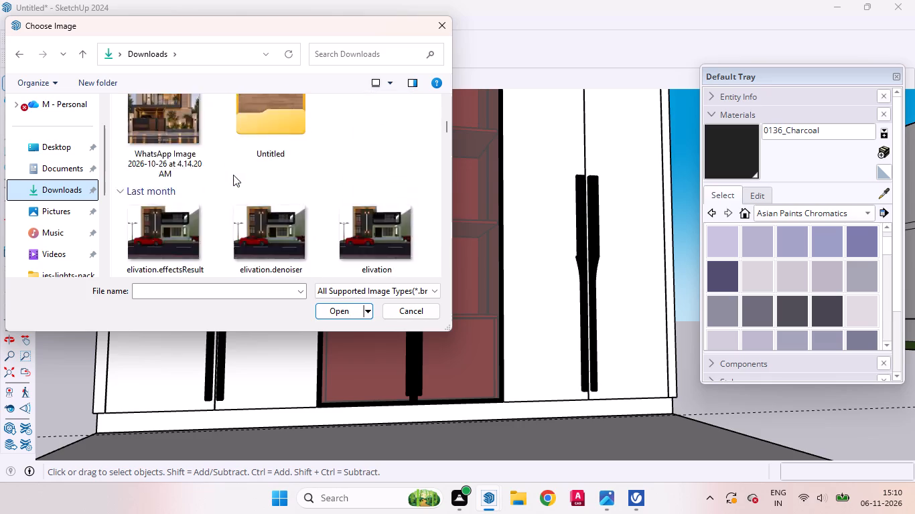
scroll(233, 175, down, 7)
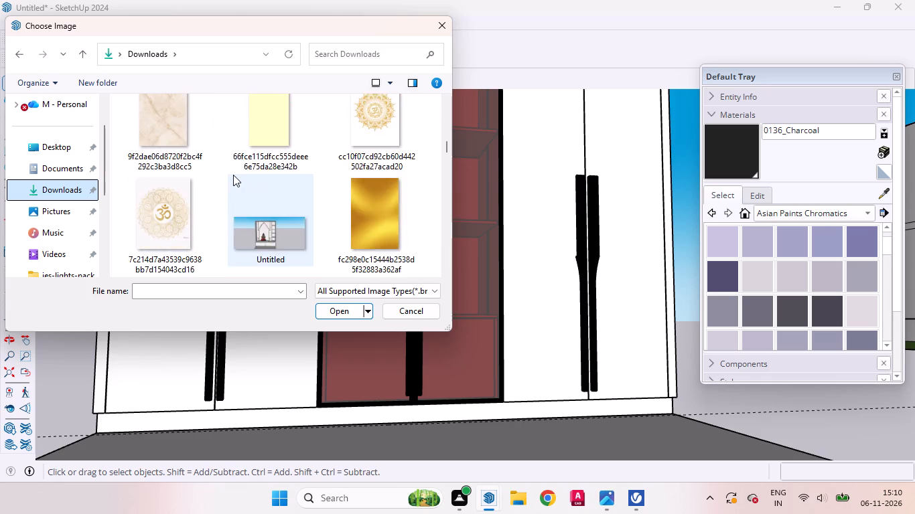
scroll(233, 175, down, 3)
scroll(233, 175, up, 1)
scroll(233, 175, down, 7)
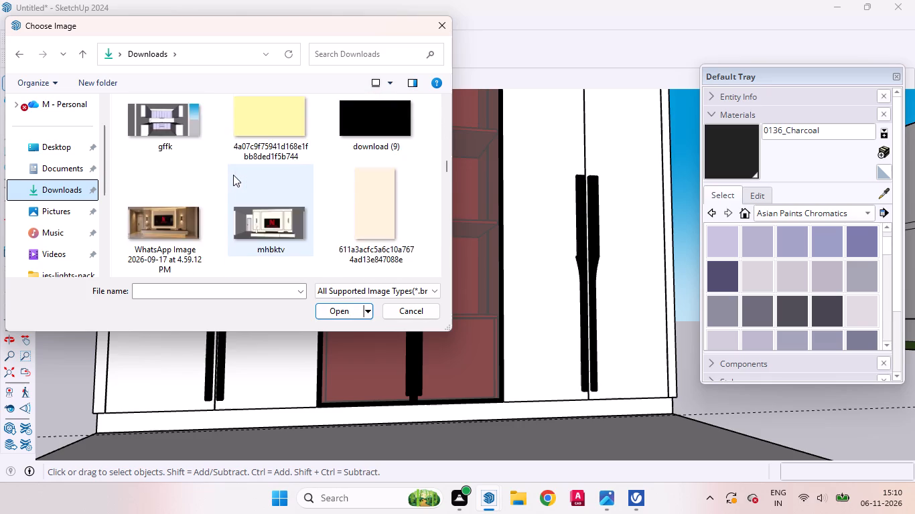
scroll(233, 175, down, 6)
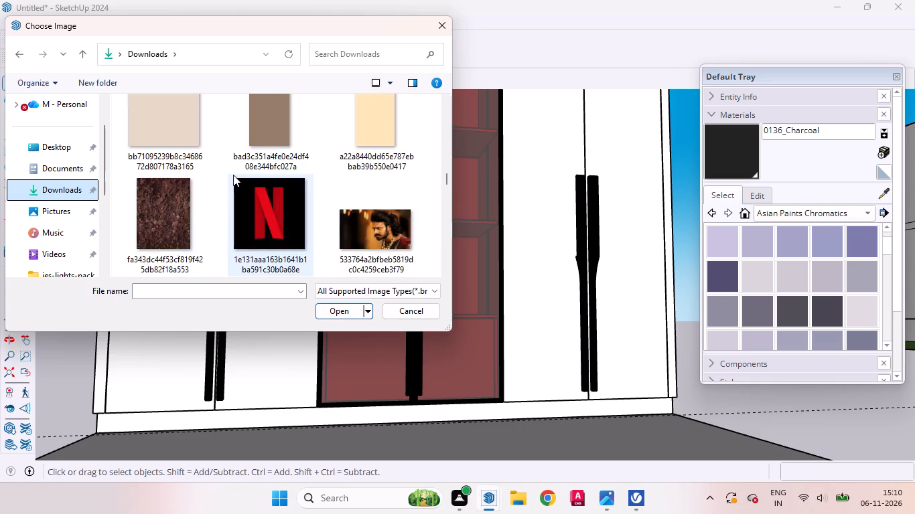
scroll(233, 175, down, 5)
scroll(233, 175, up, 1)
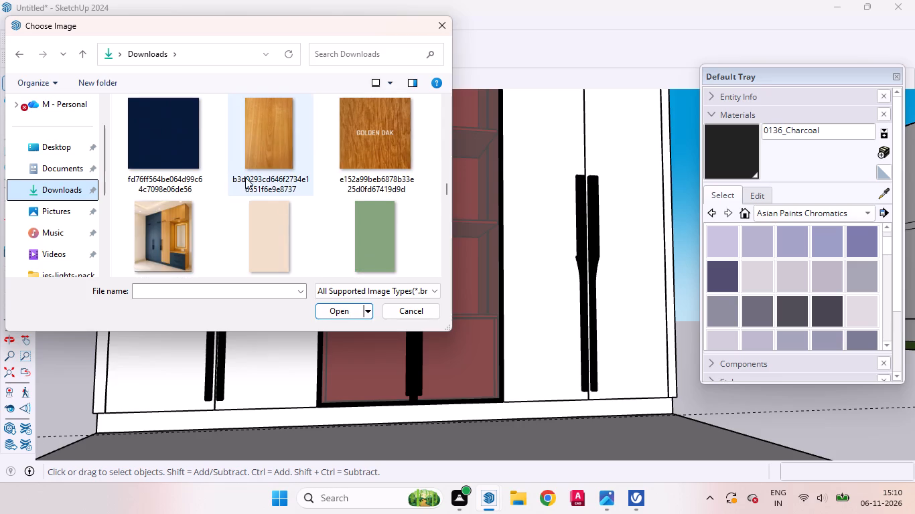
click(393, 233)
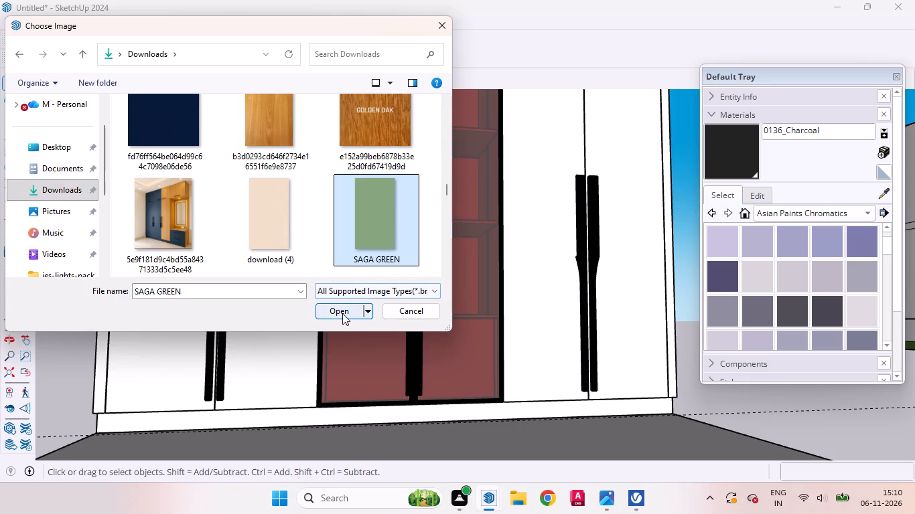
click(342, 313)
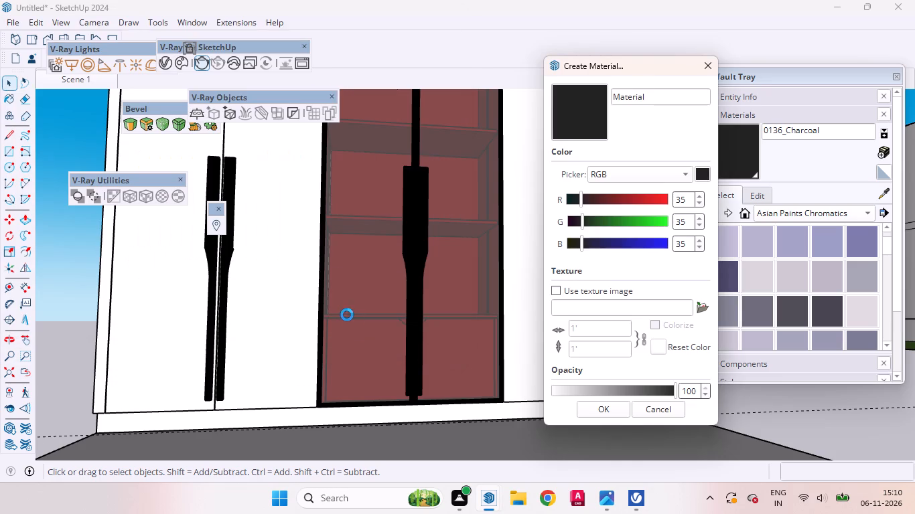
click(591, 406)
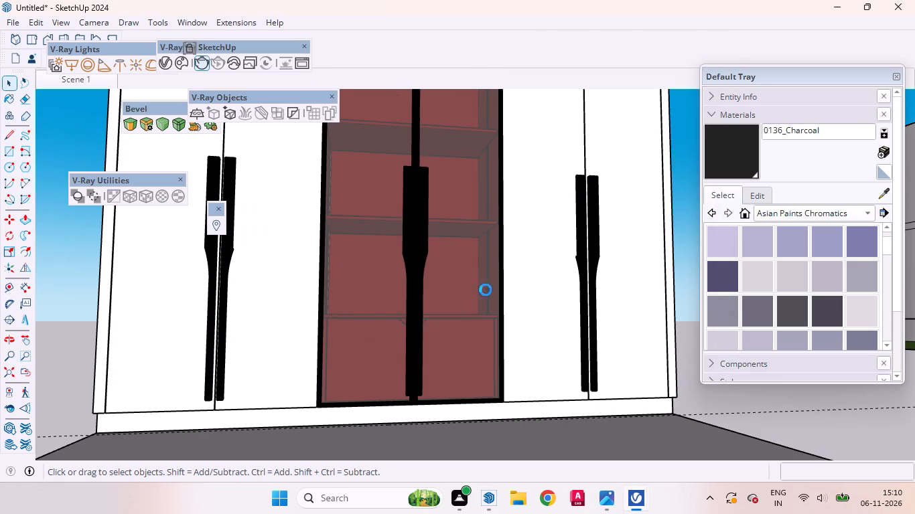
Paint the wardrobe body and solid doors with the new SAGA GREEN textured material.
scroll(538, 187, up, 4)
click(539, 186)
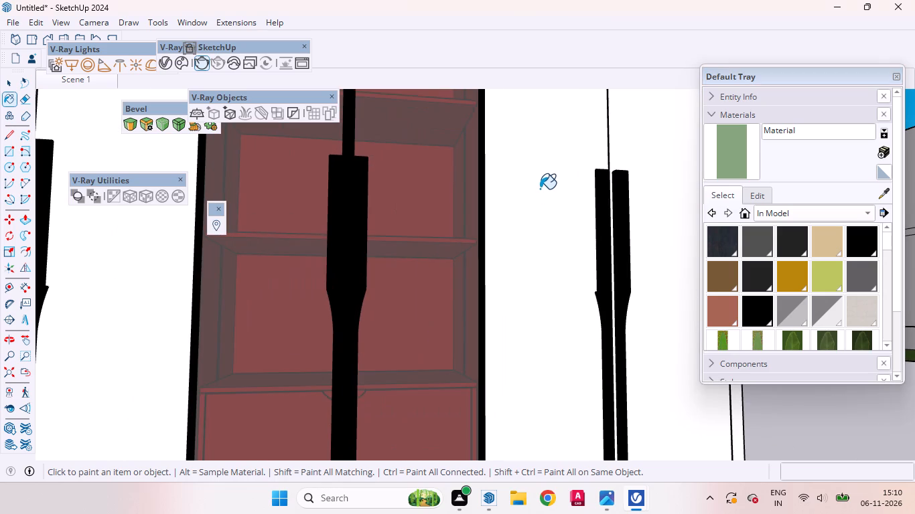
Examine the green finish along the wardrobe top, at the upper corner of the central black frame, and across the whole front.
scroll(547, 167, up, 3)
scroll(547, 167, down, 1)
scroll(547, 167, up, 1)
scroll(555, 186, down, 7)
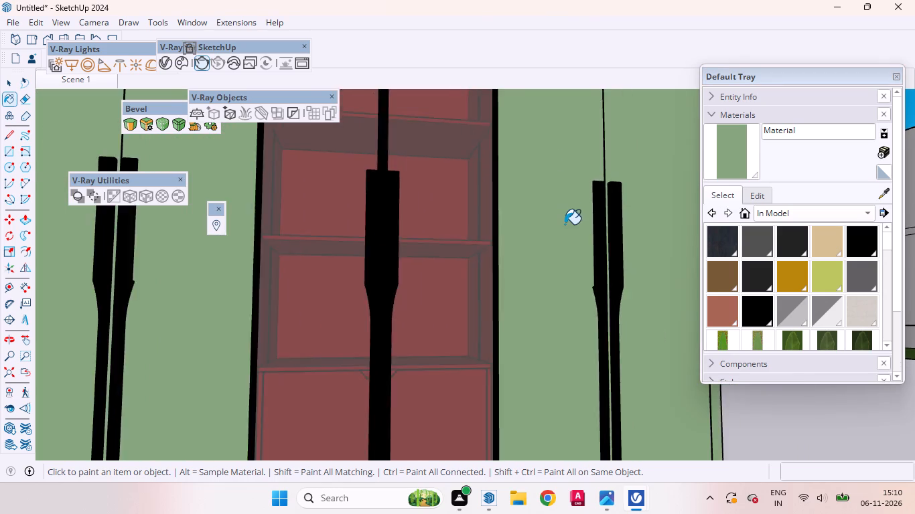
scroll(565, 224, down, 7)
middle_drag(533, 230, 403, 404)
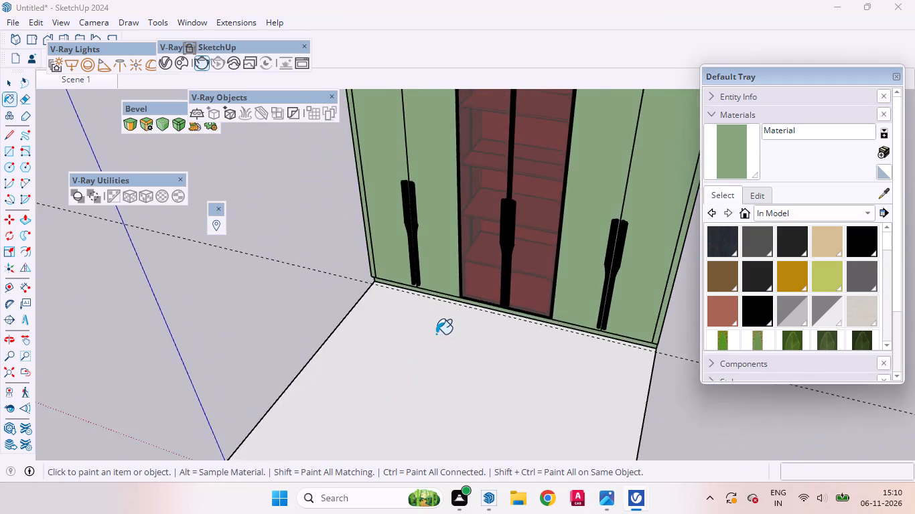
scroll(436, 334, down, 1)
scroll(436, 334, up, 1)
scroll(436, 334, down, 10)
scroll(494, 220, up, 20)
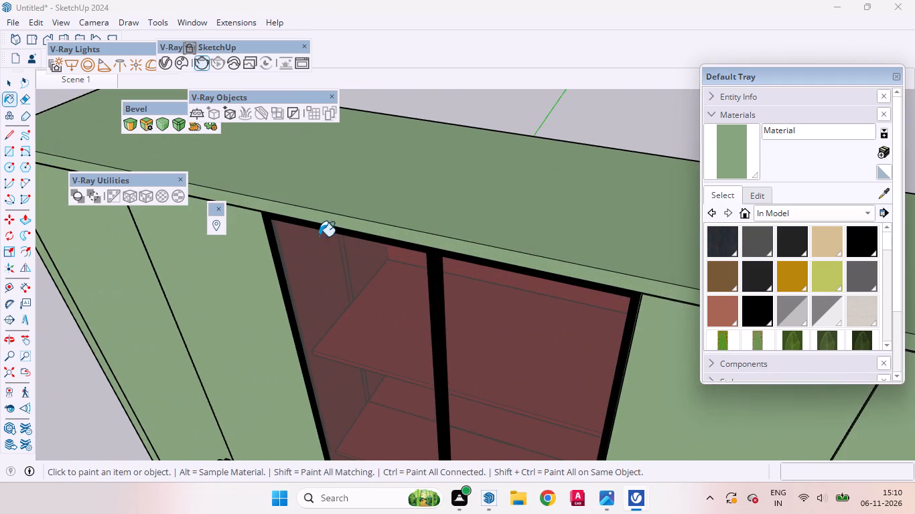
scroll(319, 236, up, 4)
scroll(221, 227, up, 10)
middle_drag(295, 218, 478, 154)
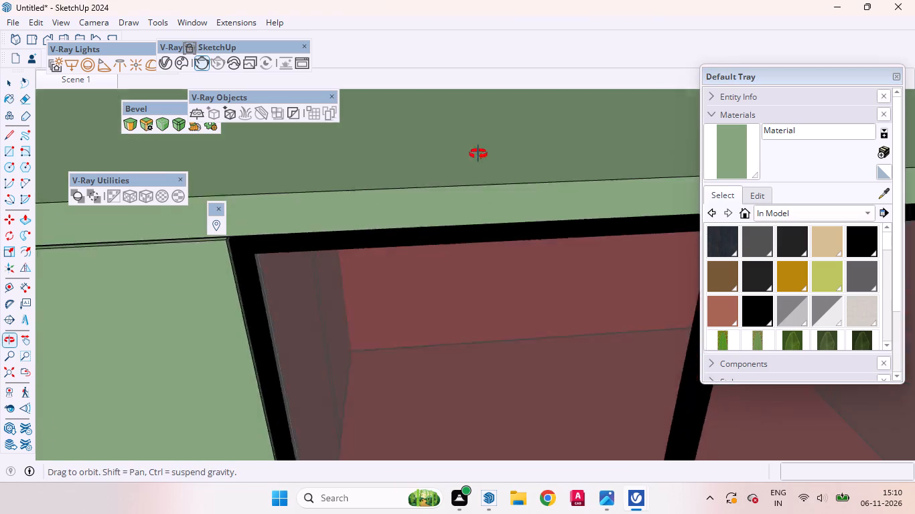
middle_drag(478, 154, 600, 114)
scroll(244, 253, up, 1)
scroll(242, 254, down, 1)
scroll(240, 255, up, 18)
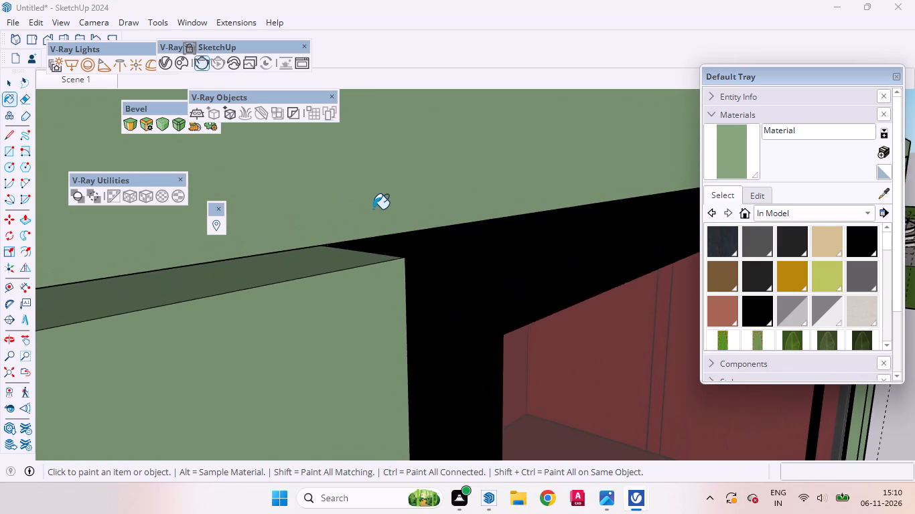
scroll(373, 209, up, 8)
middle_drag(433, 270, 263, 244)
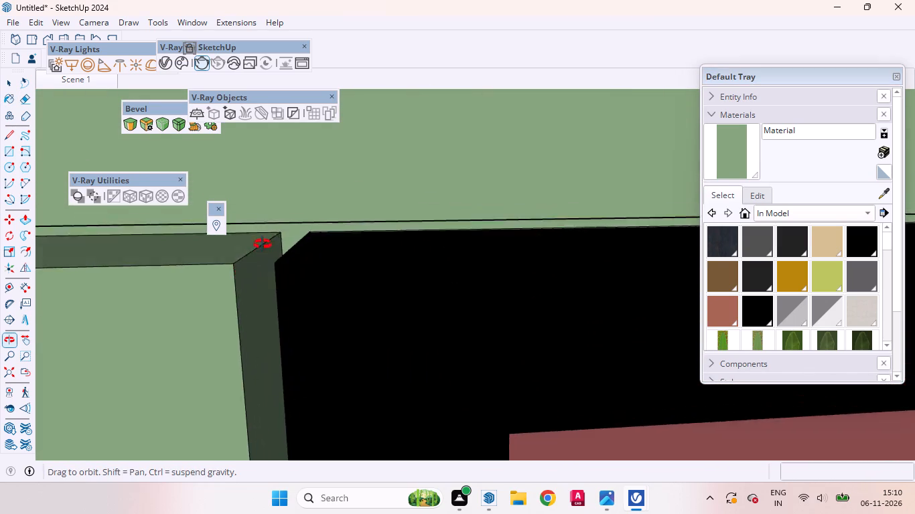
middle_drag(263, 244, 274, 242)
scroll(276, 242, down, 3)
scroll(276, 242, up, 1)
scroll(276, 242, down, 10)
scroll(291, 249, up, 1)
scroll(291, 249, down, 18)
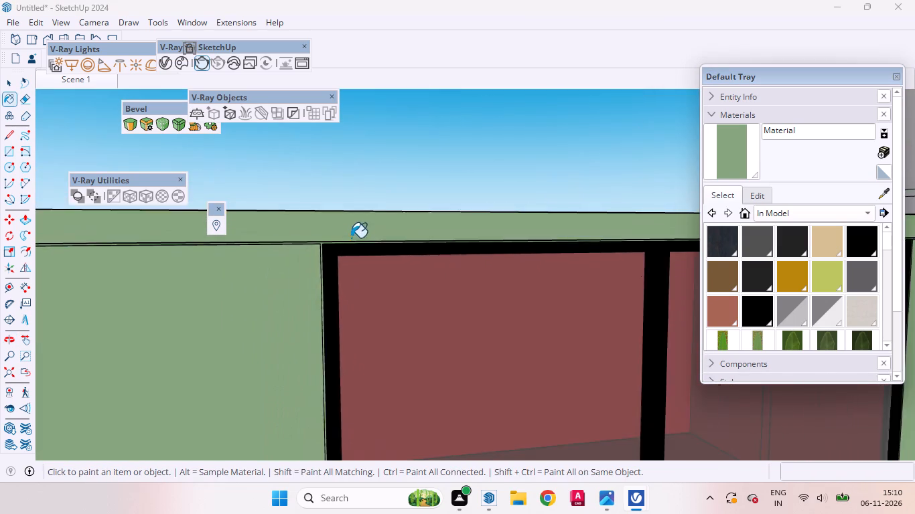
scroll(351, 238, down, 4)
scroll(353, 236, up, 1)
scroll(353, 236, down, 13)
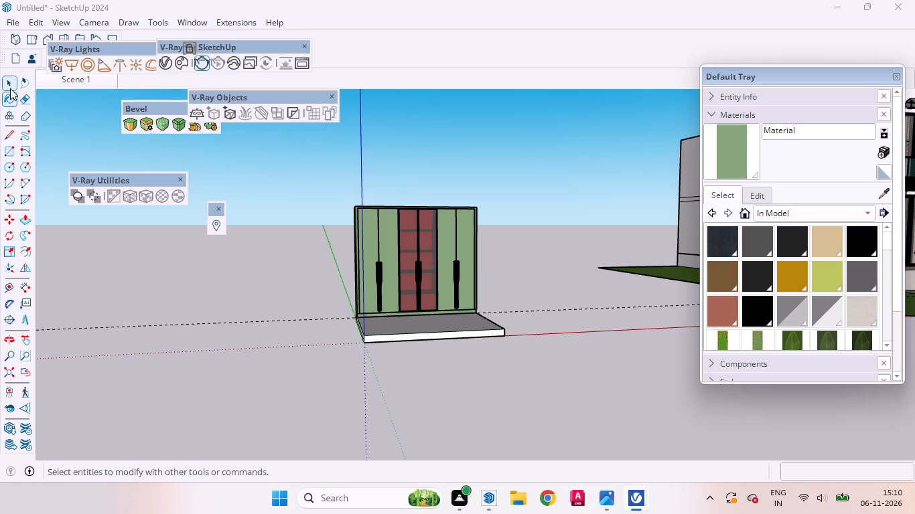
click(9, 87)
scroll(414, 252, up, 9)
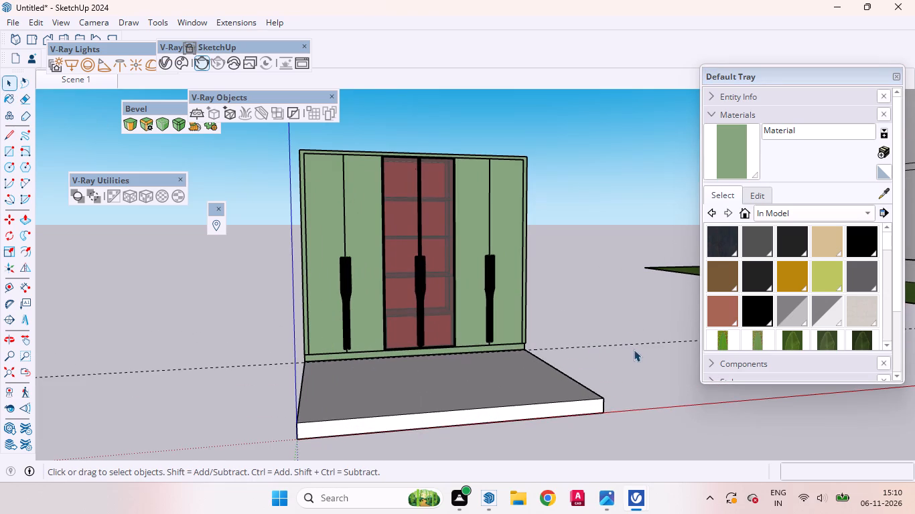
Erase the dashed guide line running past the wardrobe's base toward the house.
drag(638, 353, 577, 324)
scroll(352, 353, down, 12)
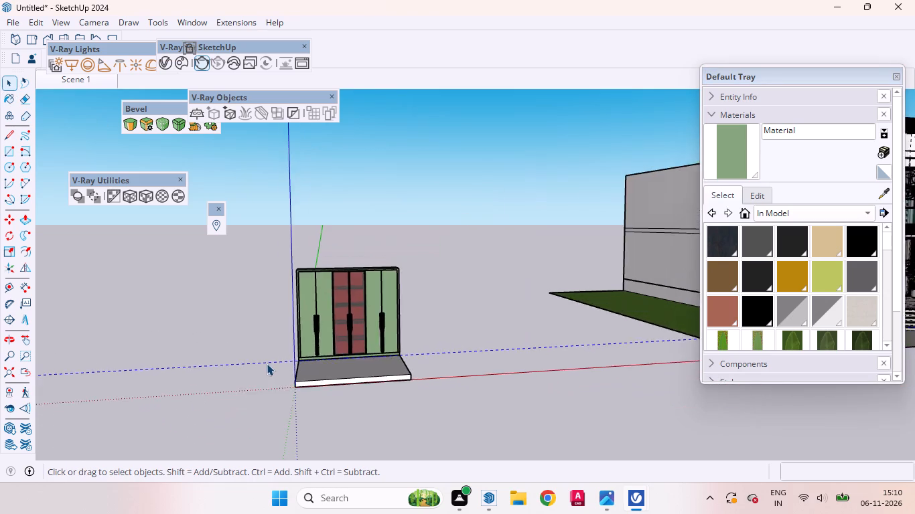
scroll(267, 363, down, 8)
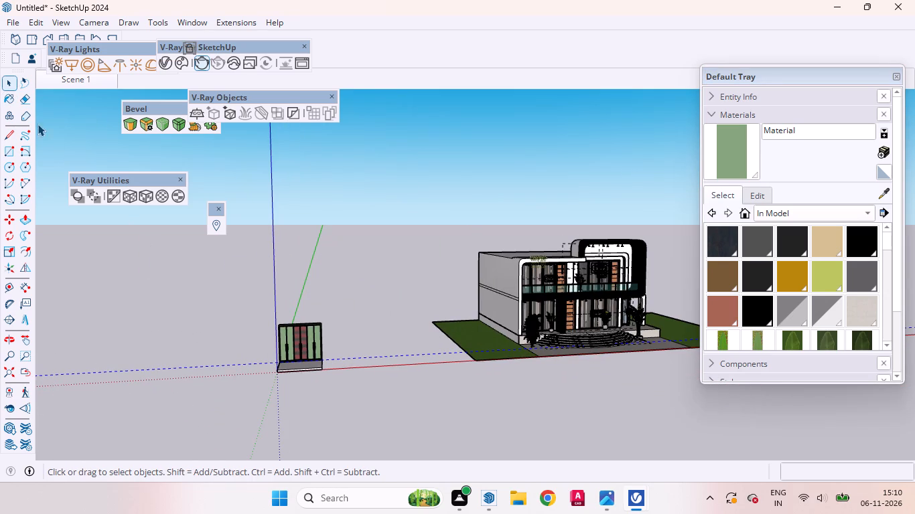
click(17, 100)
scroll(360, 354, up, 8)
scroll(364, 360, down, 1)
scroll(364, 360, up, 7)
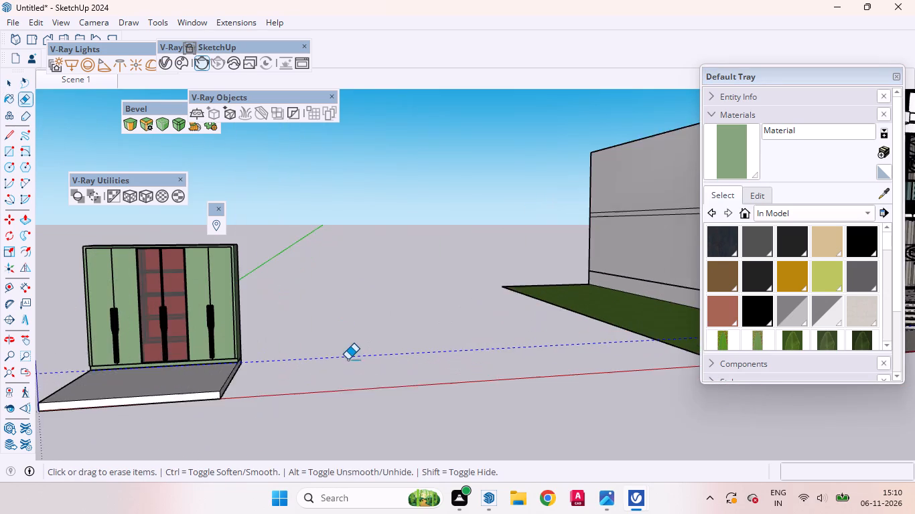
drag(338, 325, 342, 418)
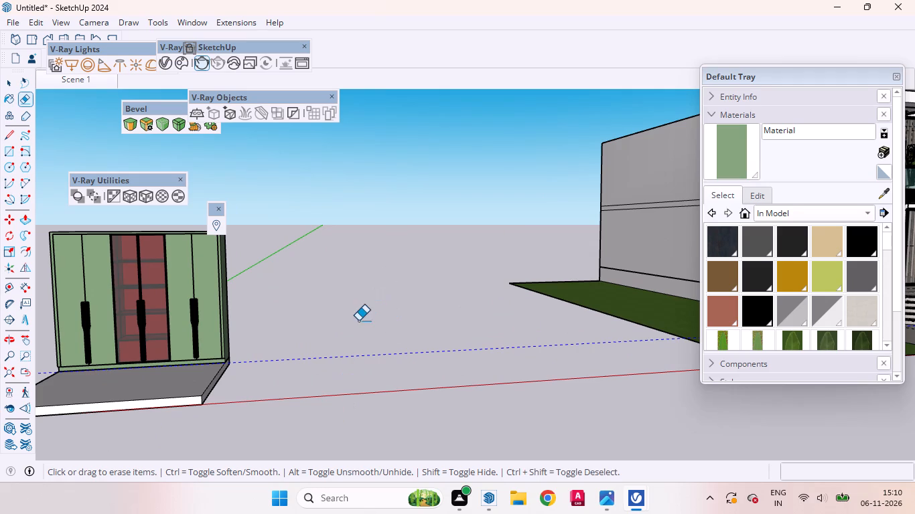
drag(334, 315, 351, 417)
scroll(383, 344, down, 4)
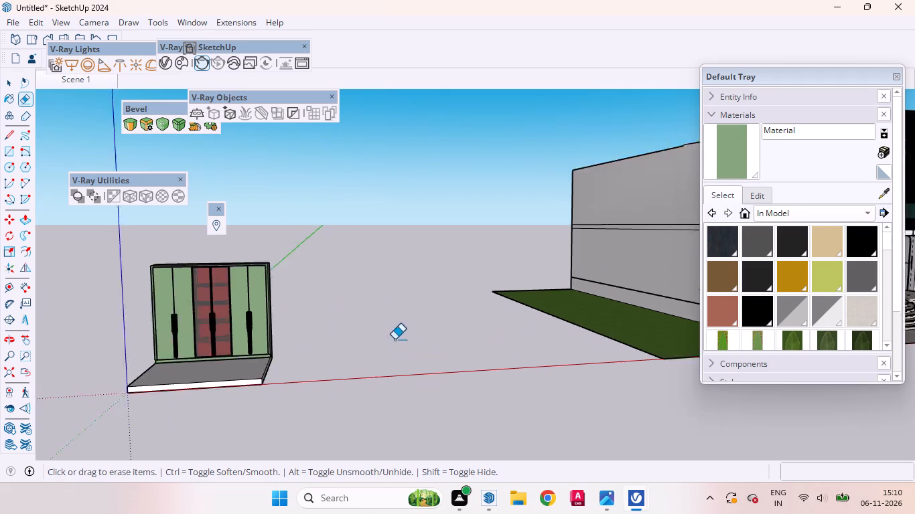
scroll(395, 339, down, 6)
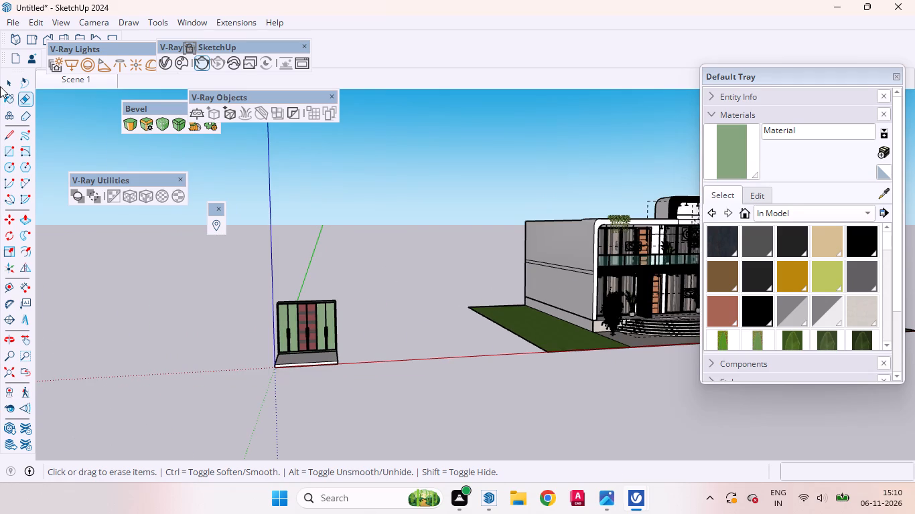
click(7, 83)
Examine the black handle pair and the door gap between the two solid green doors beside the glass section, including from low angles.
scroll(342, 372, up, 7)
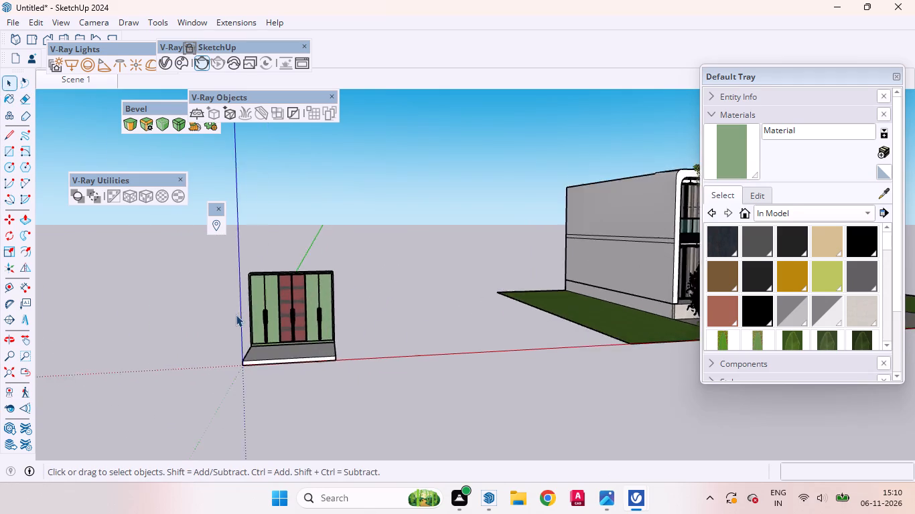
scroll(236, 315, up, 7)
scroll(419, 363, down, 5)
middle_drag(433, 361, 347, 442)
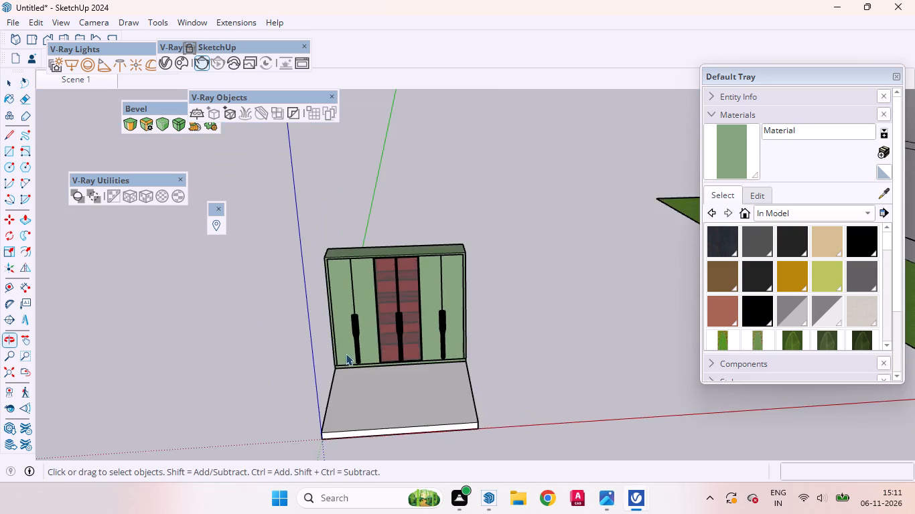
scroll(346, 353, up, 10)
middle_drag(403, 355, 245, 265)
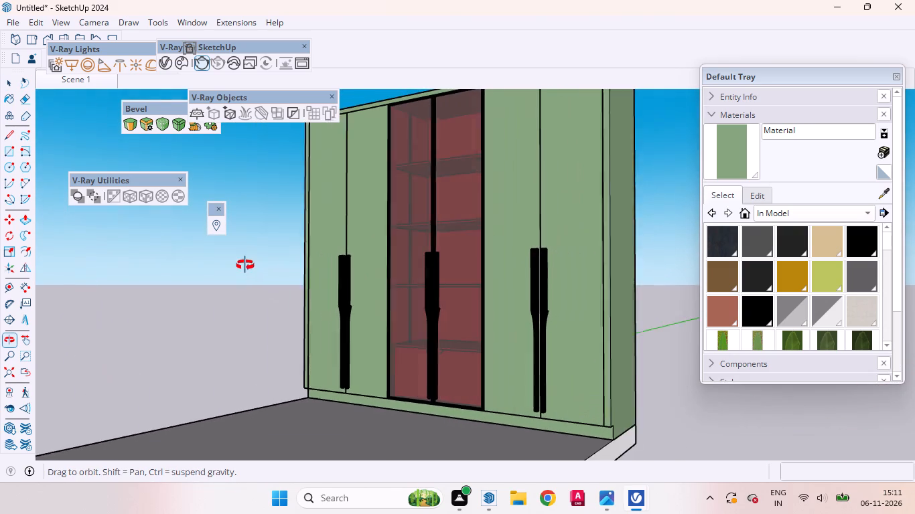
middle_drag(245, 265, 204, 268)
scroll(514, 288, up, 19)
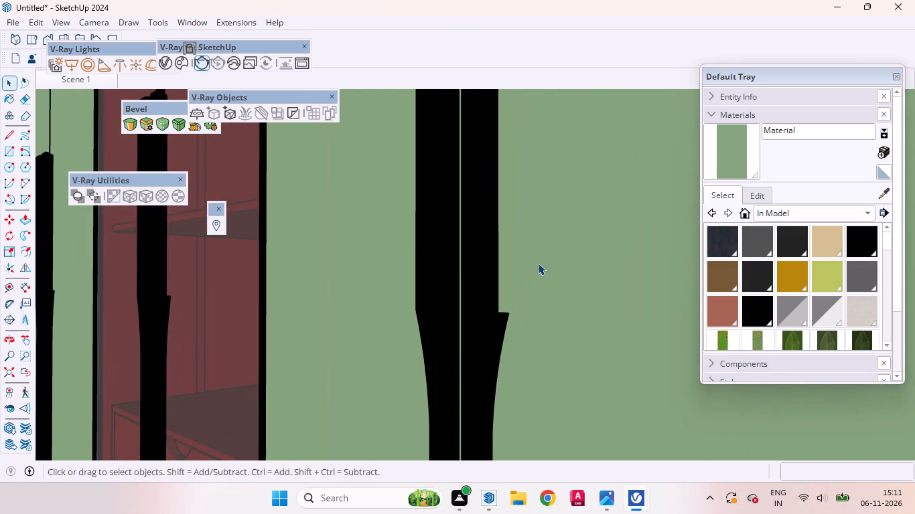
middle_drag(533, 264, 682, 377)
scroll(682, 377, up, 1)
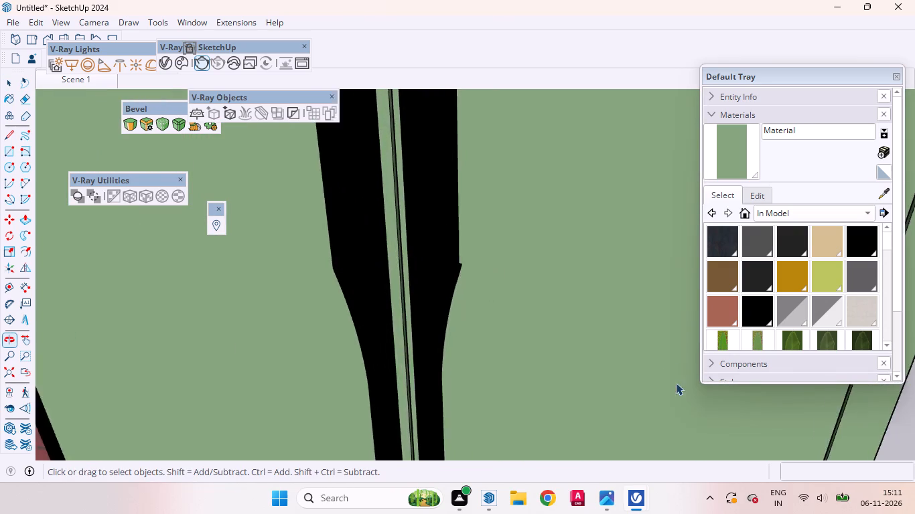
scroll(673, 383, down, 9)
scroll(541, 216, up, 3)
middle_drag(518, 180, 620, 367)
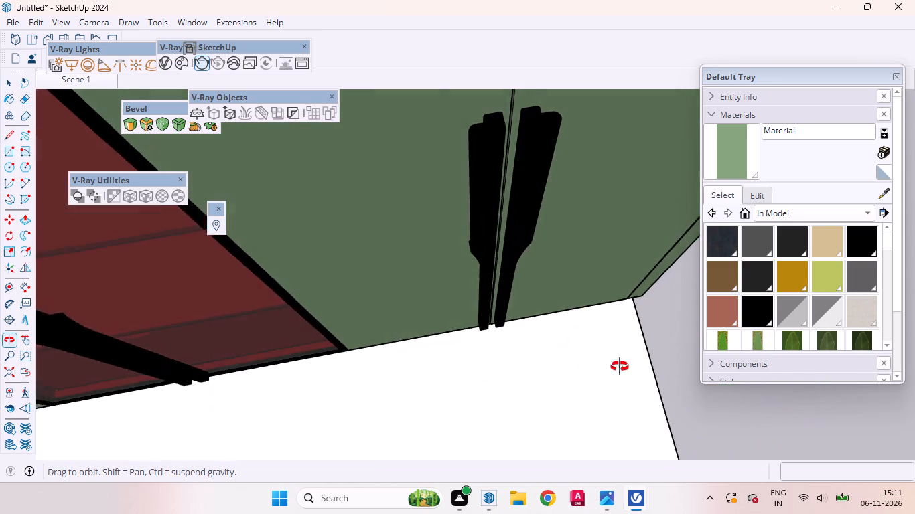
middle_drag(620, 367, 662, 371)
scroll(542, 366, down, 6)
scroll(512, 253, up, 17)
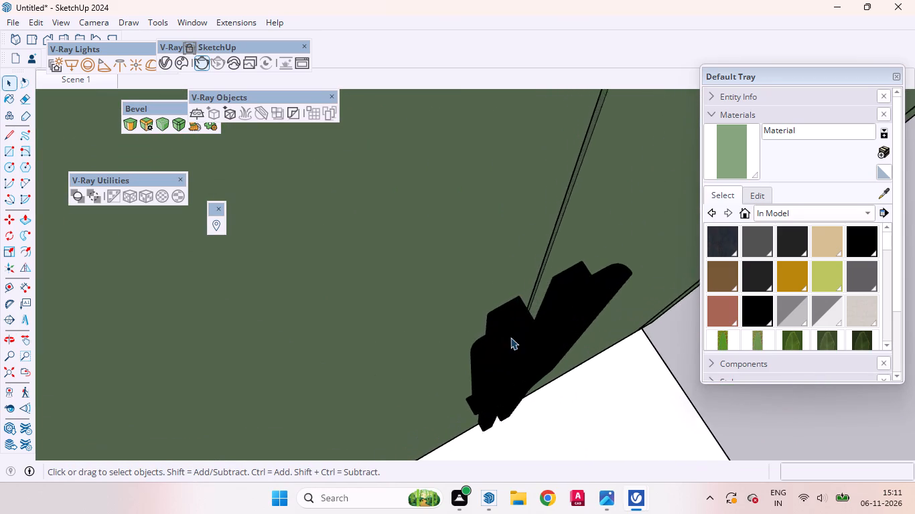
scroll(510, 337, up, 9)
middle_drag(471, 422, 458, 394)
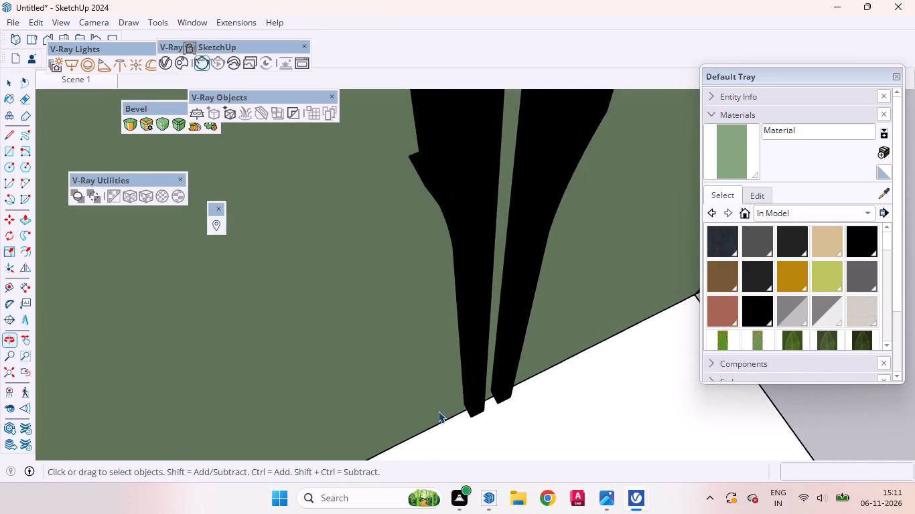
scroll(436, 416, down, 17)
middle_drag(484, 315, 489, 347)
scroll(488, 347, up, 13)
middle_drag(457, 345, 624, 356)
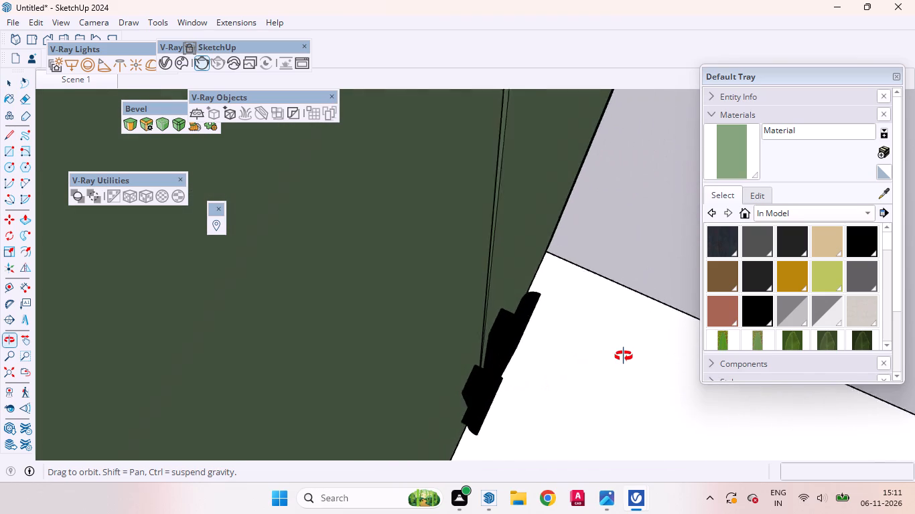
middle_drag(624, 356, 639, 379)
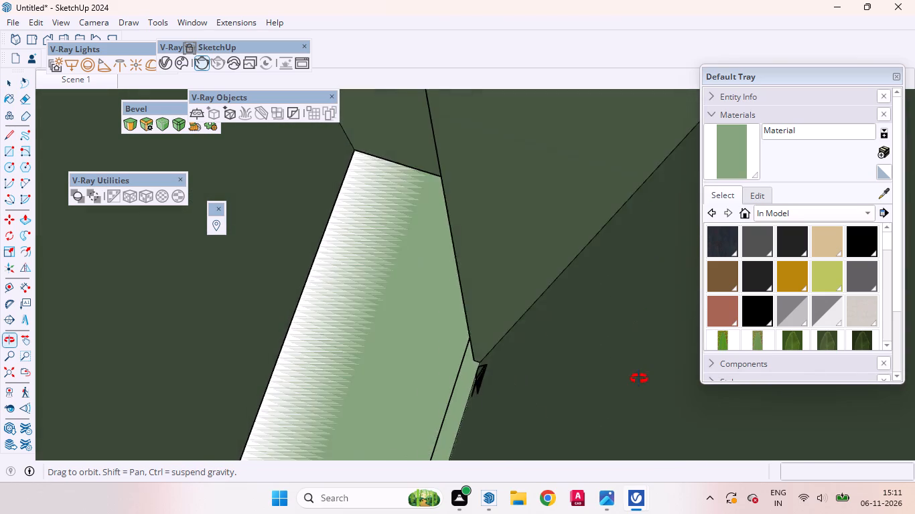
middle_drag(639, 379, 610, 363)
scroll(573, 343, up, 4)
scroll(429, 334, down, 5)
middle_drag(337, 301, 475, 254)
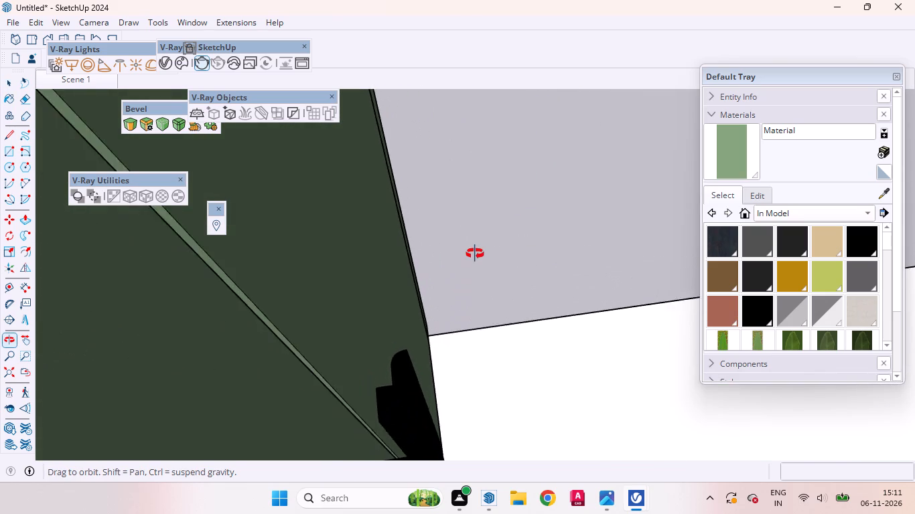
middle_drag(475, 254, 241, 304)
scroll(399, 296, down, 8)
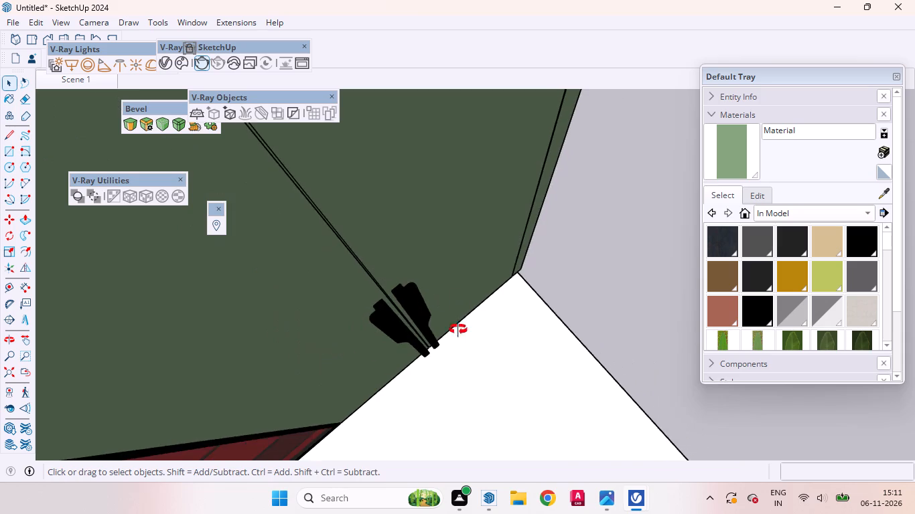
Examine the whole wardrobe front with its green doors, black handles and central glass section.
middle_drag(459, 329, 332, 195)
scroll(500, 220, down, 10)
middle_drag(552, 327, 488, 302)
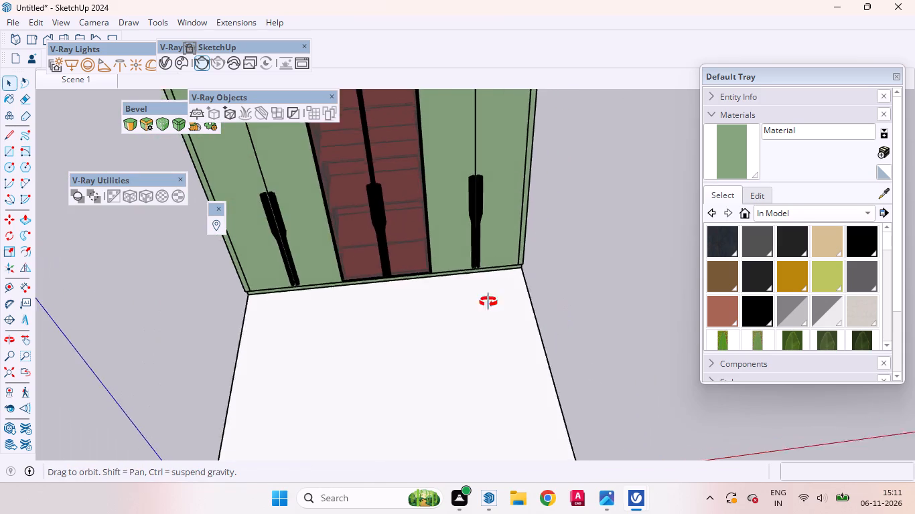
middle_drag(488, 302, 478, 256)
scroll(516, 269, down, 2)
scroll(536, 290, up, 2)
scroll(539, 294, down, 7)
scroll(451, 208, up, 10)
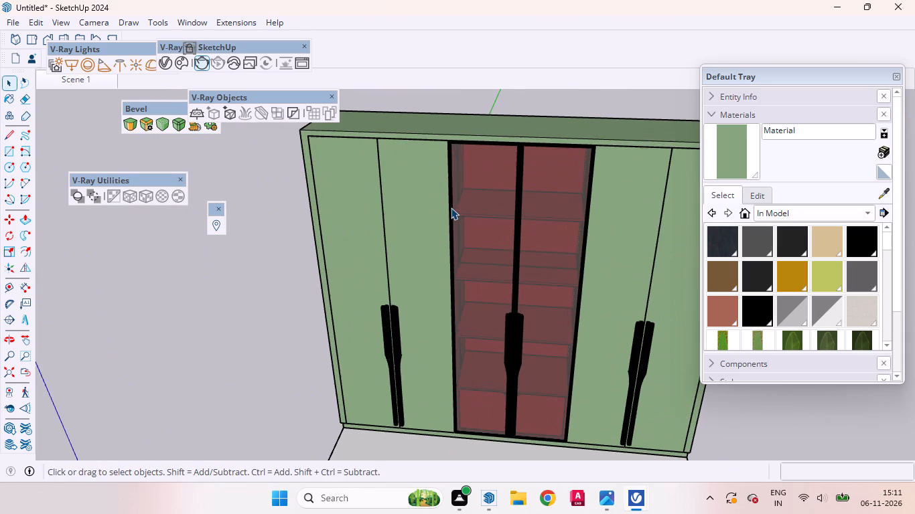
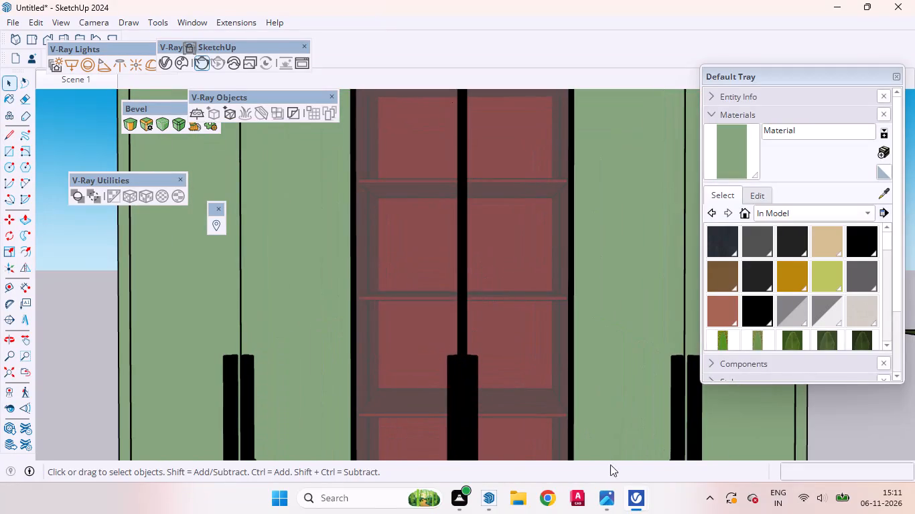
Switch to the V-Ray Frame Buffer and examine the night render's upper floor, including the balcony, orange doors, curtained windows and light strips.
click(634, 500)
scroll(291, 305, down, 1)
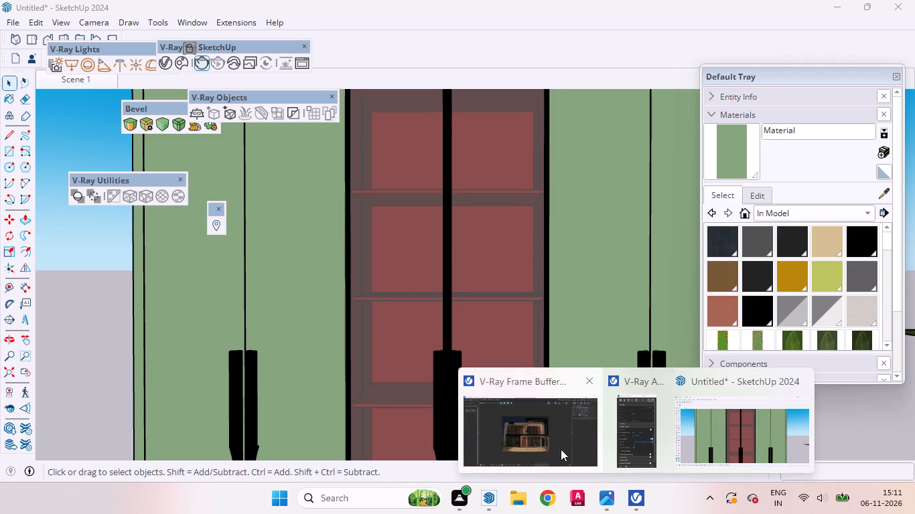
click(547, 444)
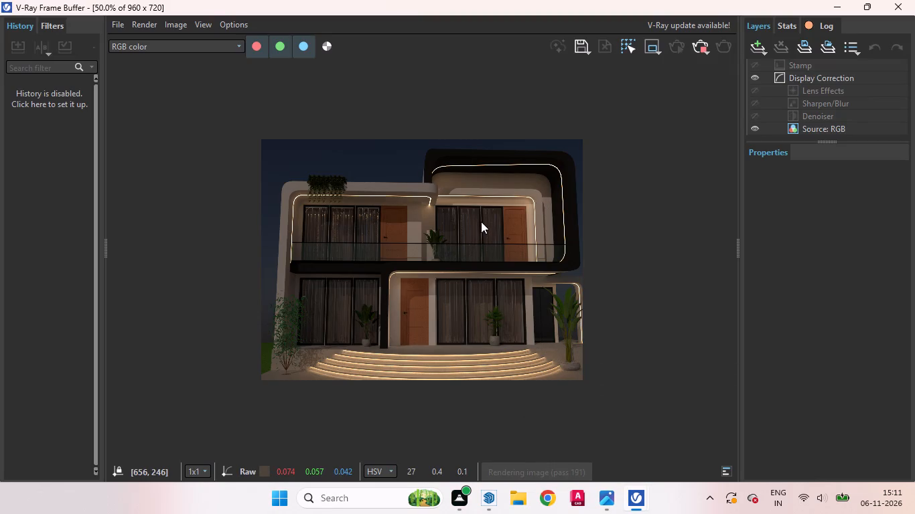
scroll(481, 222, up, 1)
scroll(496, 228, down, 1)
scroll(539, 214, up, 1)
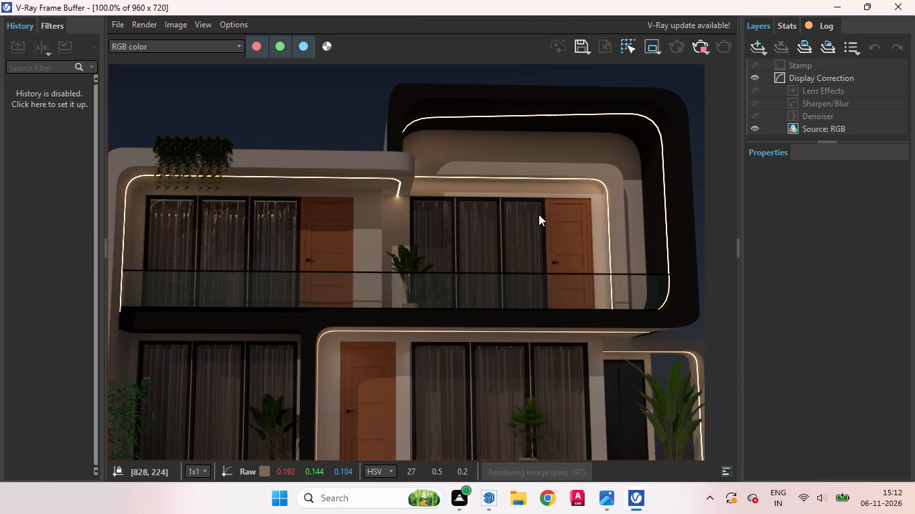
scroll(533, 213, down, 2)
middle_drag(534, 230, 516, 285)
scroll(319, 252, up, 1)
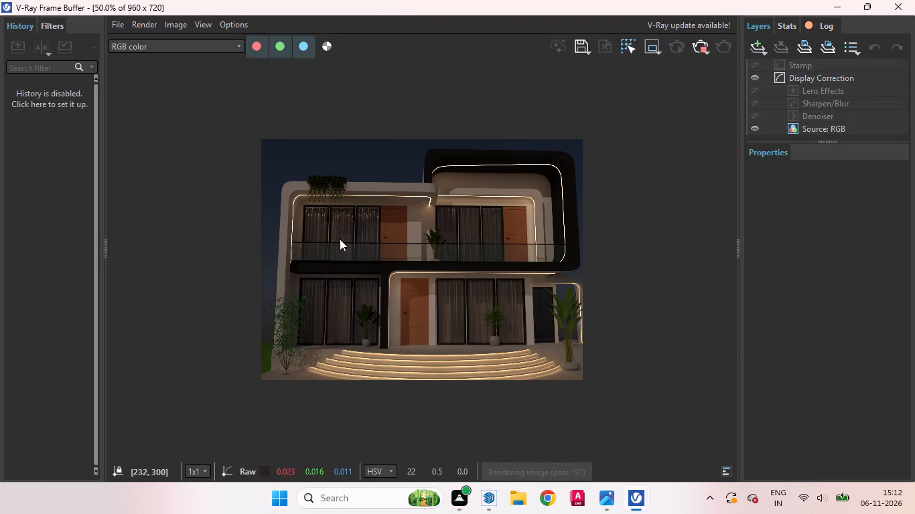
scroll(313, 213, up, 1)
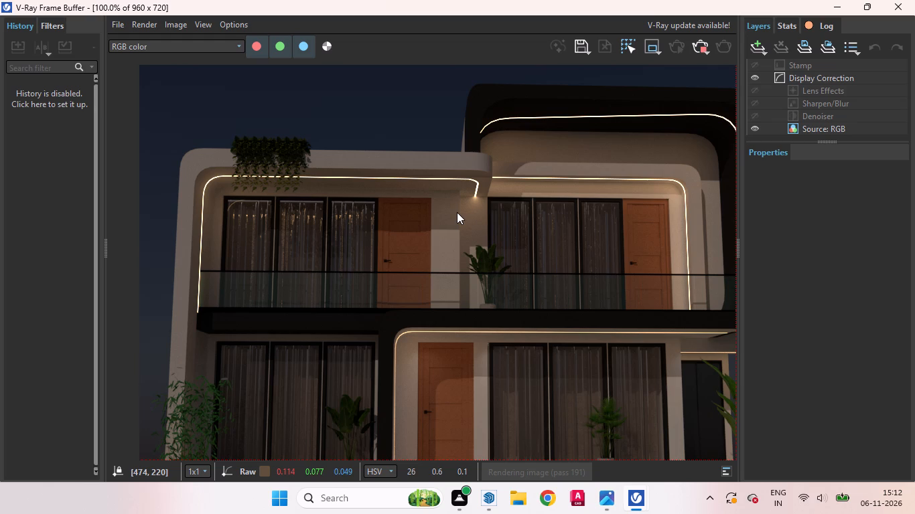
scroll(436, 224, down, 1)
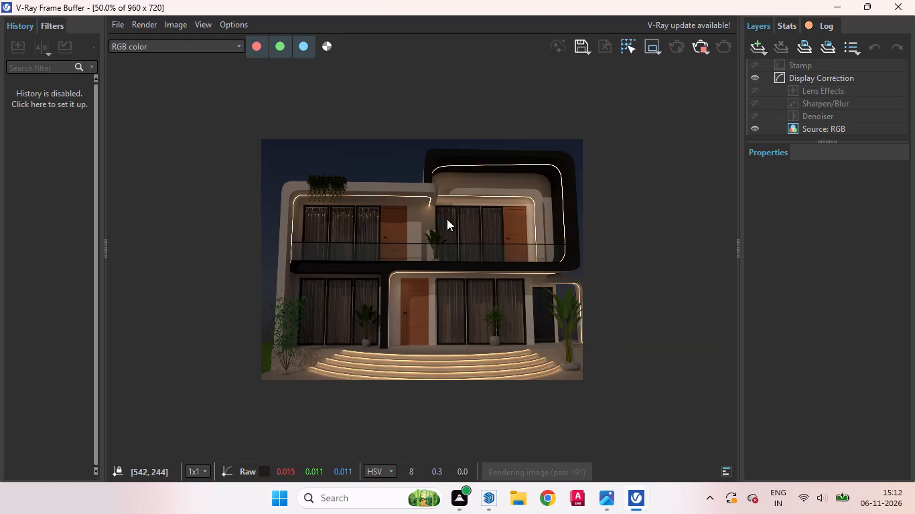
scroll(435, 243, up, 2)
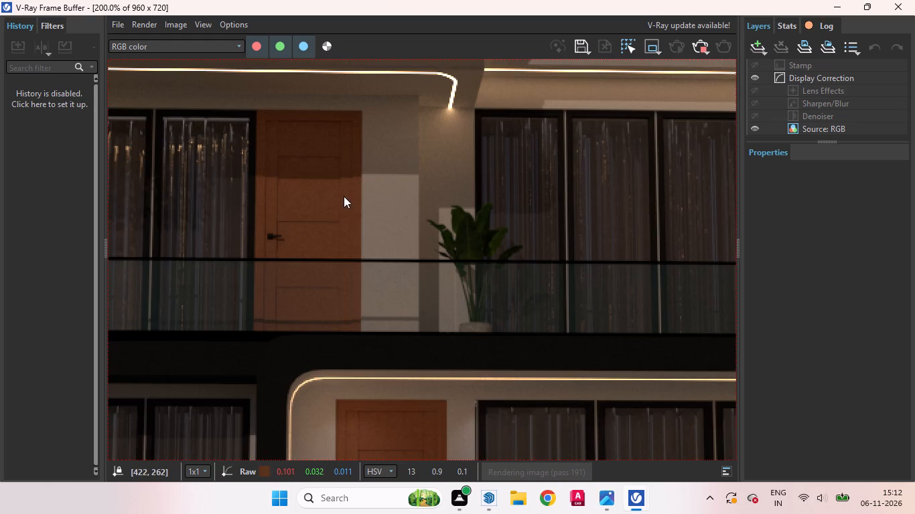
middle_drag(345, 200, 571, 223)
middle_drag(319, 218, 380, 209)
scroll(289, 244, down, 1)
middle_drag(395, 236, 354, 213)
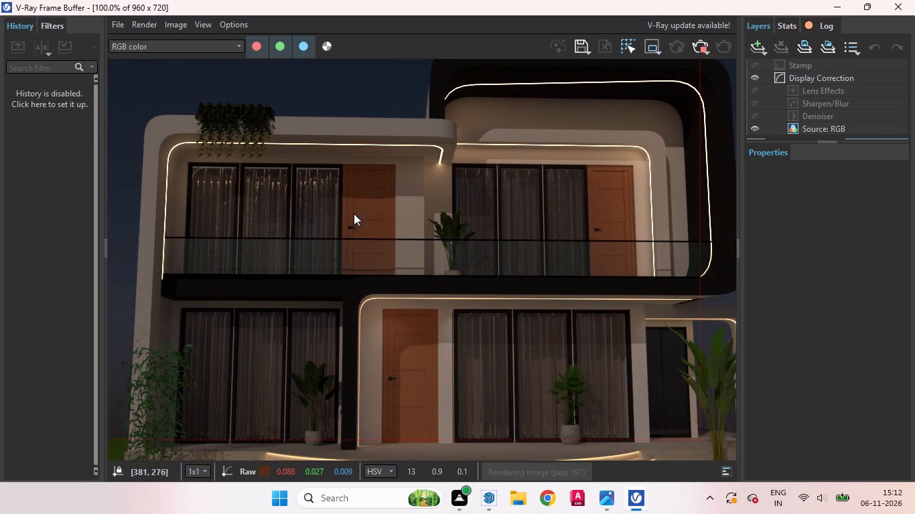
middle_drag(354, 213, 328, 205)
scroll(318, 220, down, 1)
scroll(549, 191, up, 1)
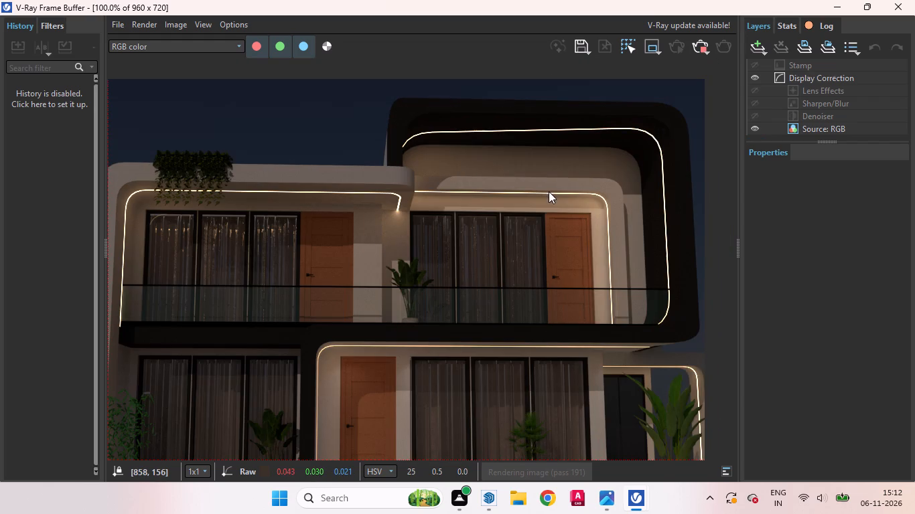
middle_drag(531, 211, 533, 147)
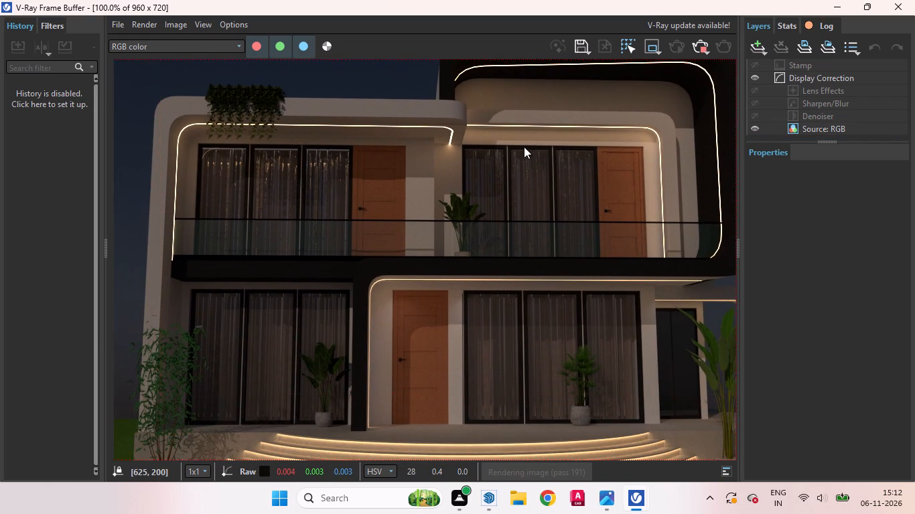
Examine the render's ground floor, with the curved lit entrance steps, potted plants and front door.
scroll(460, 149, down, 1)
scroll(497, 359, up, 1)
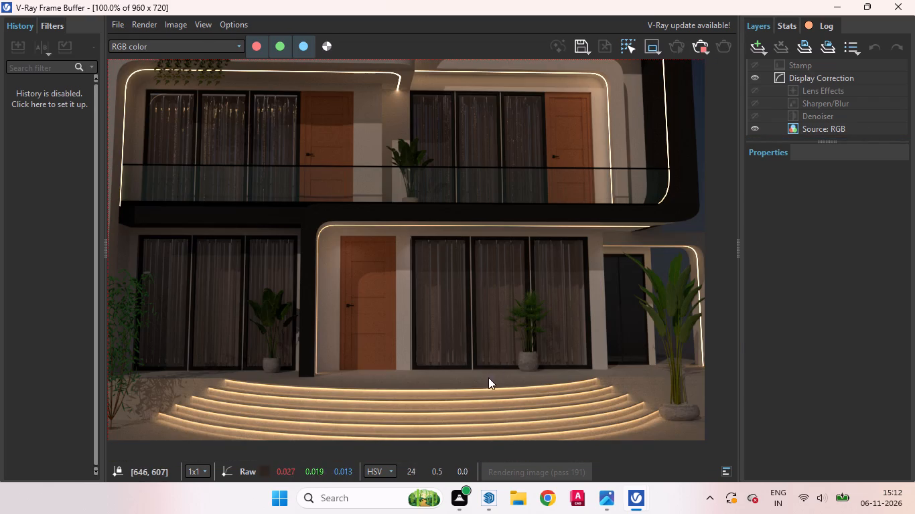
scroll(411, 409, up, 2)
scroll(465, 284, down, 1)
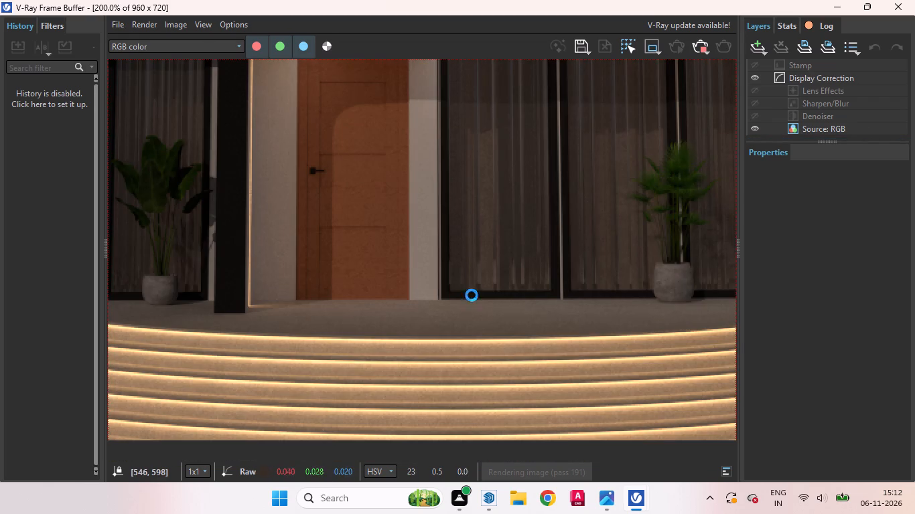
scroll(487, 309, down, 1)
middle_drag(306, 381, 291, 353)
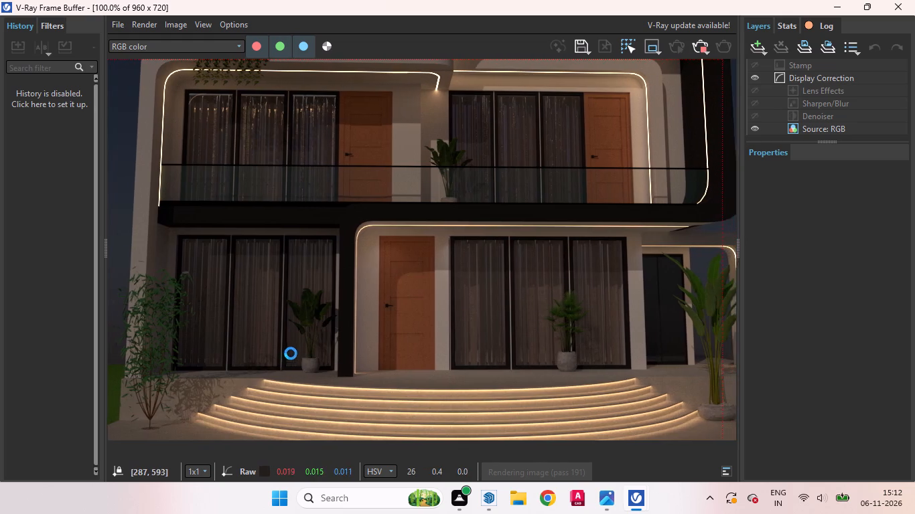
middle_drag(291, 353, 238, 340)
middle_drag(507, 335, 465, 337)
scroll(372, 284, up, 1)
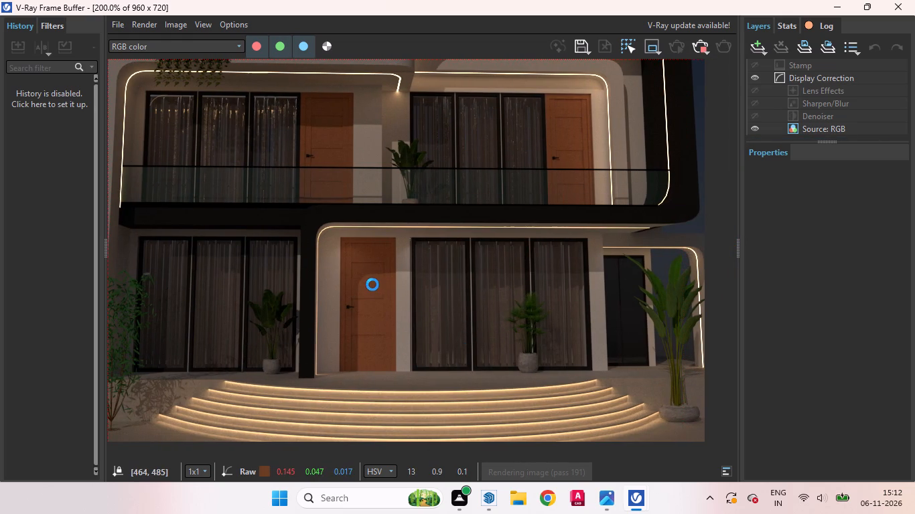
scroll(399, 315, down, 2)
Examine the light strips around the upper balcony recess and the whole rendered facade, and minimise the render window.
scroll(506, 212, up, 2)
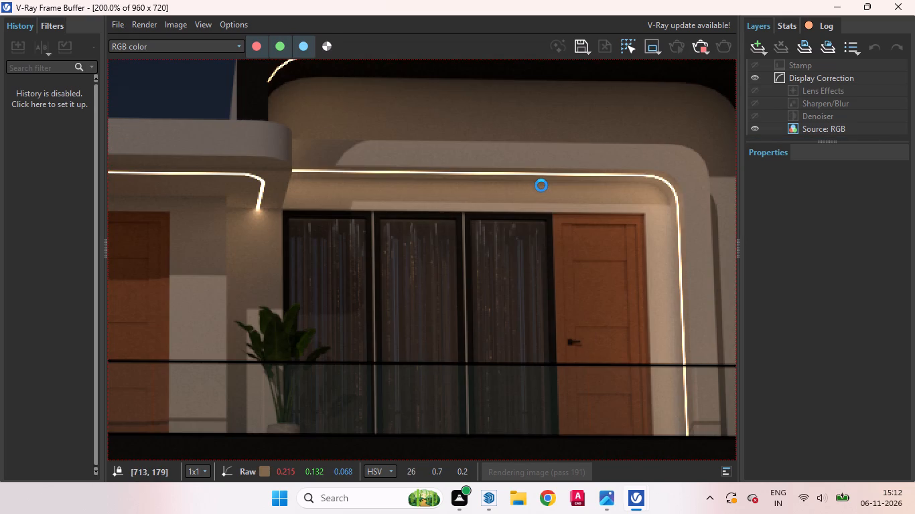
scroll(525, 192, down, 2)
scroll(555, 185, up, 1)
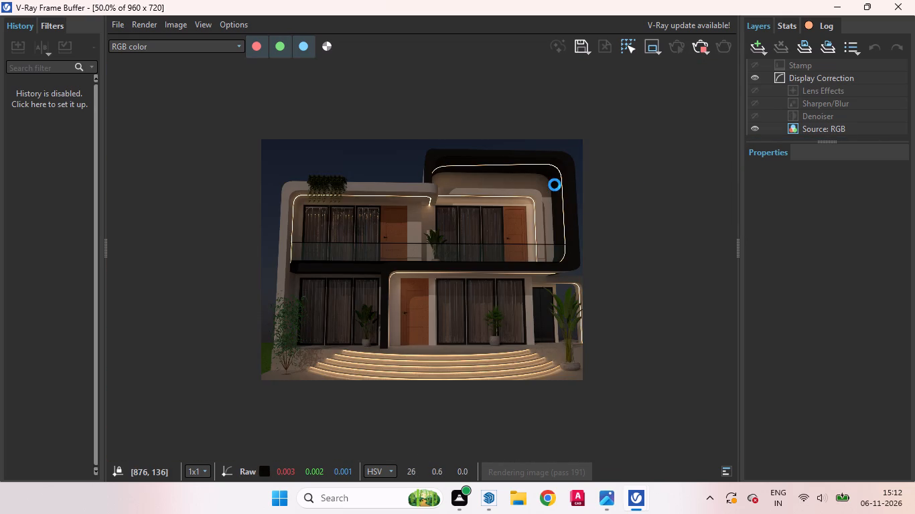
scroll(457, 228, down, 3)
scroll(445, 324, up, 2)
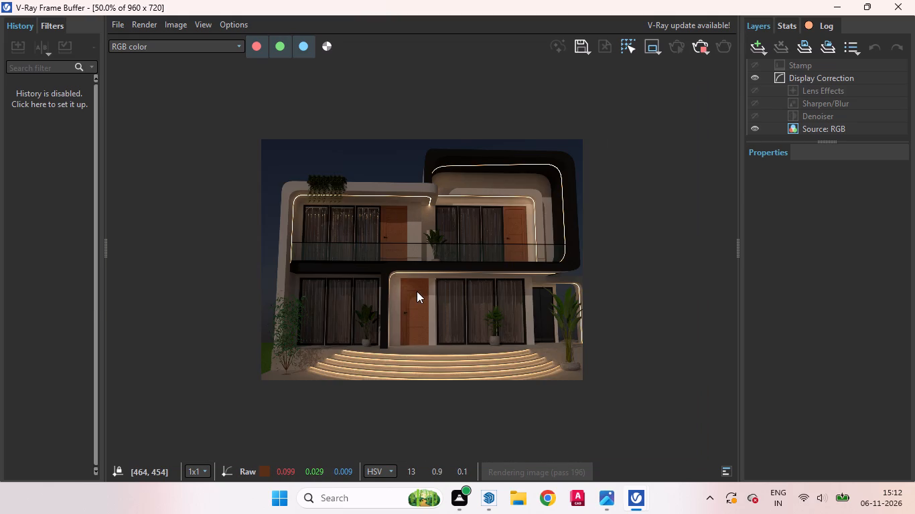
click(838, 7)
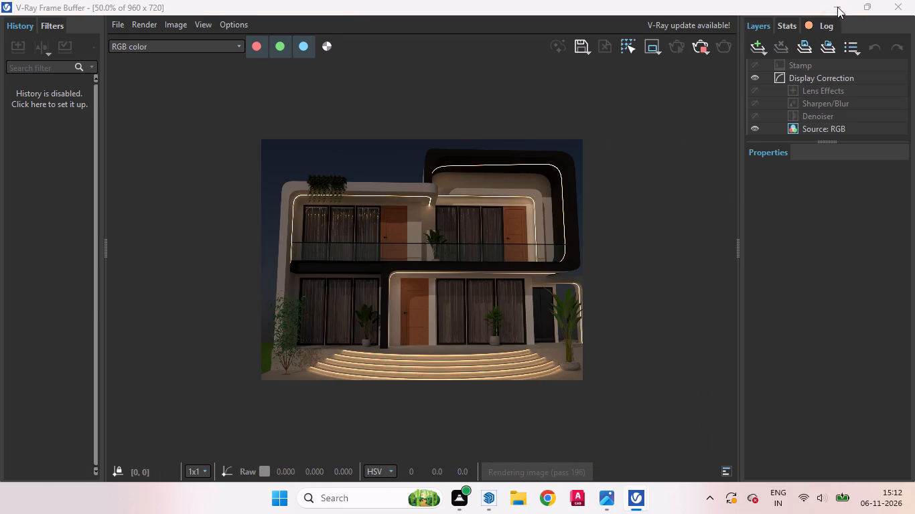
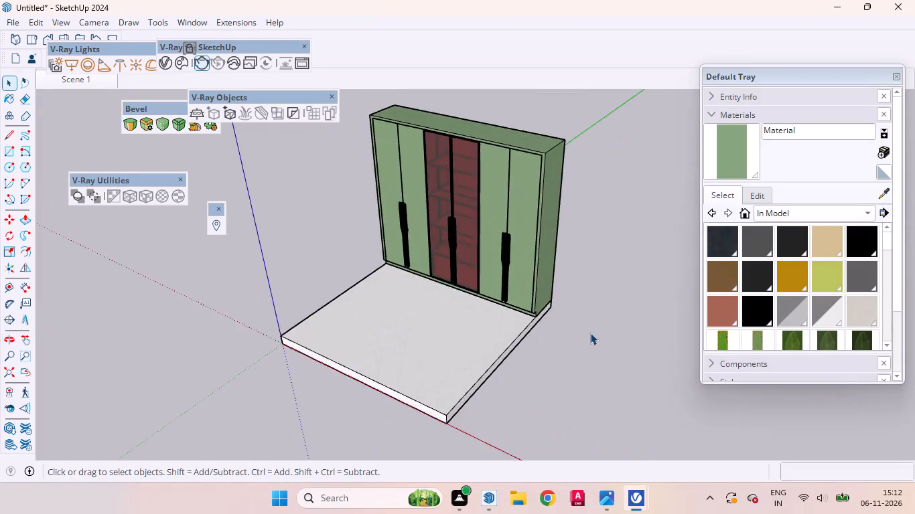
Open the floor slab for editing and push/pull its edge face on the wardrobe's right side outward by 4.5 inches.
click(482, 319)
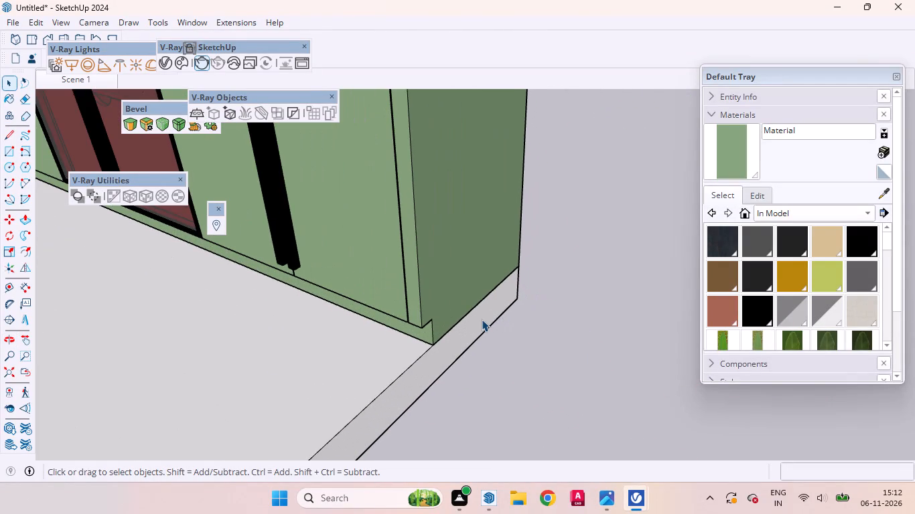
double_click(482, 319)
click(494, 314)
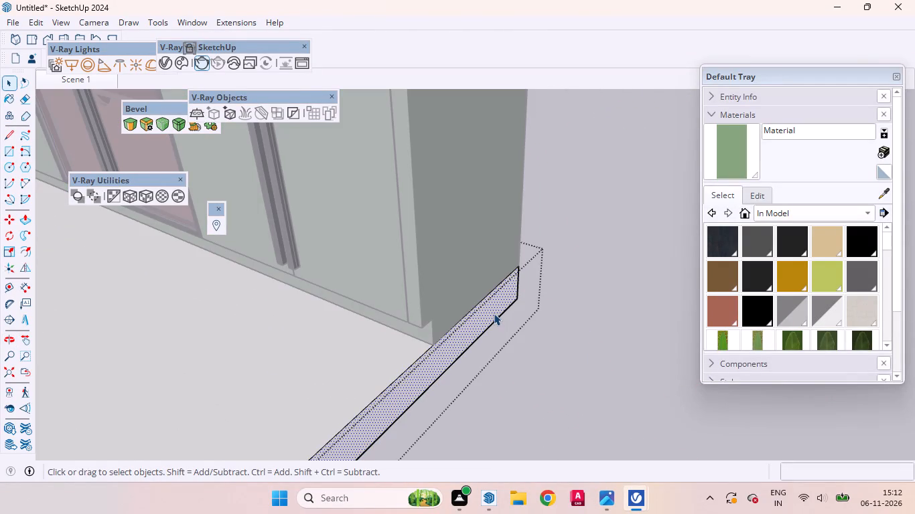
key(p)
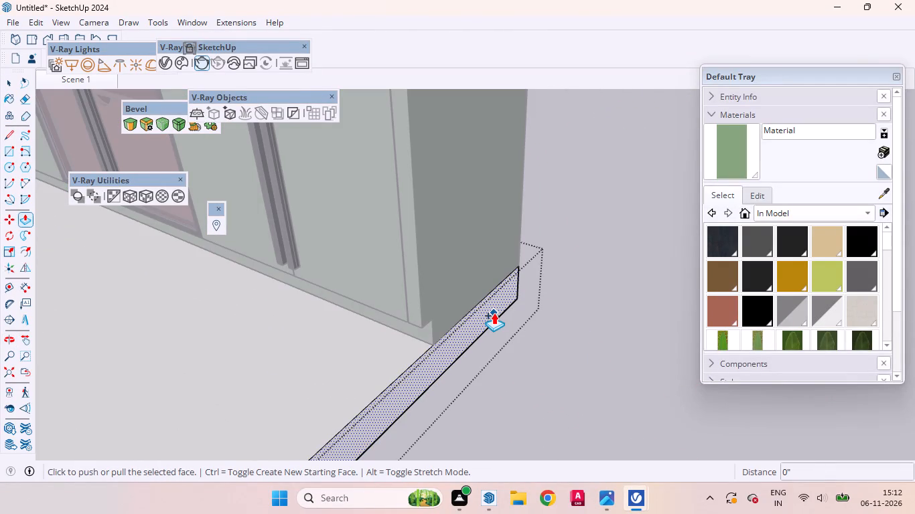
drag(494, 313, 520, 323)
key(4)
text(.5)
key(Return)
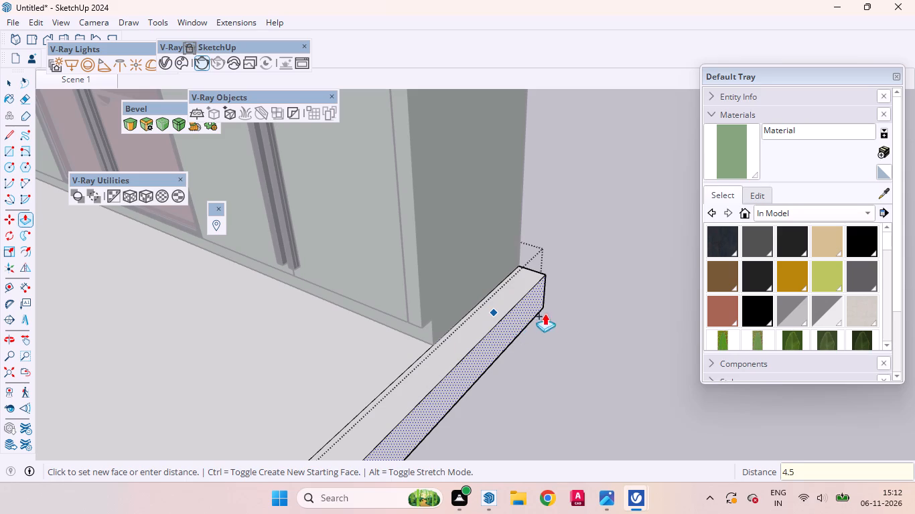
key(space)
Pull the top of the new strip on the wardrobe's right side up 9 feet as a side wall and exit the group.
scroll(537, 301, up, 5)
middle_drag(486, 311, 616, 347)
scroll(486, 311, up, 1)
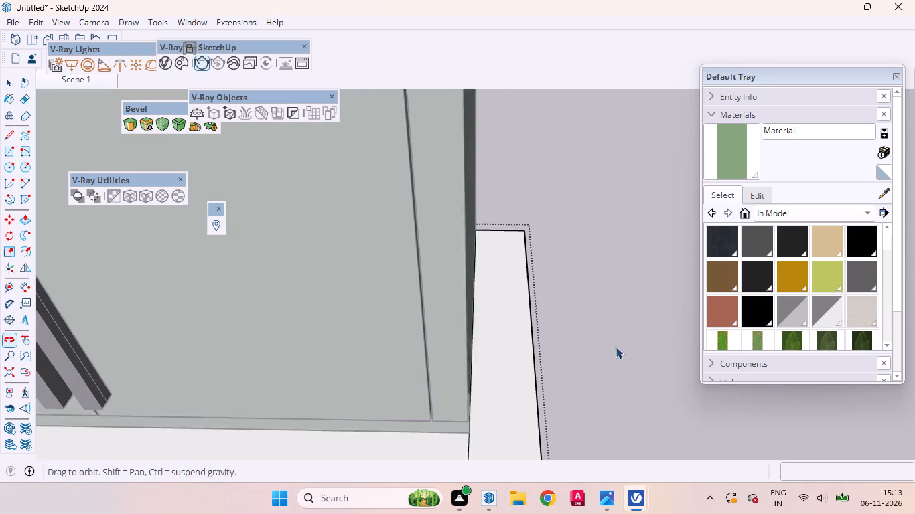
middle_drag(616, 347, 617, 347)
click(498, 313)
key(p)
click(499, 313)
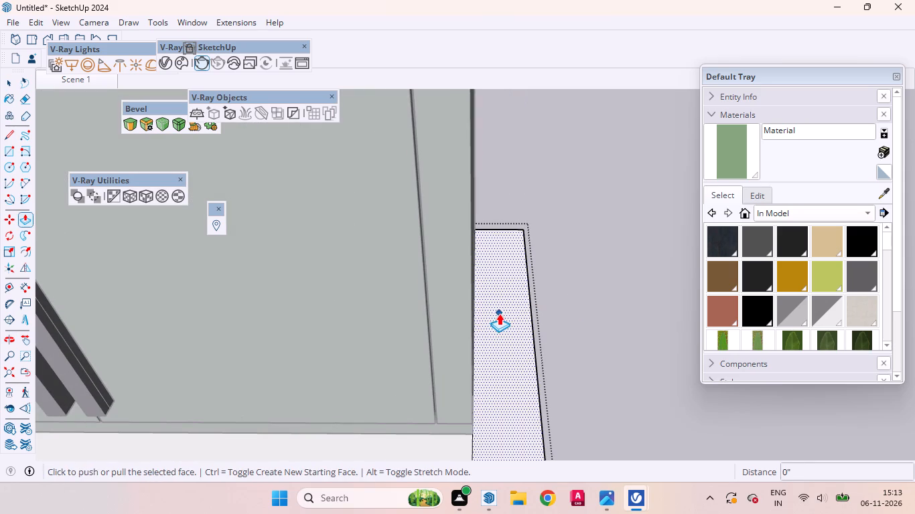
scroll(502, 266, down, 20)
scroll(502, 266, down, 10)
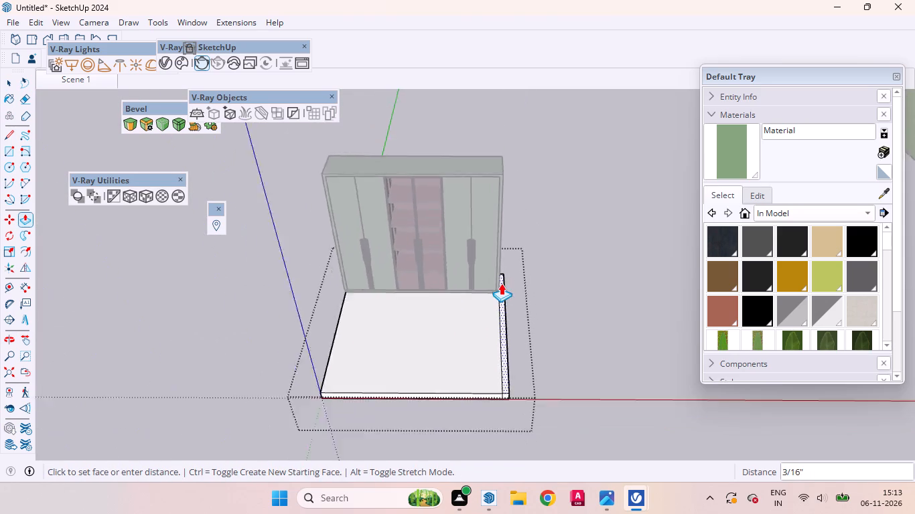
scroll(498, 210, up, 20)
scroll(498, 210, up, 1)
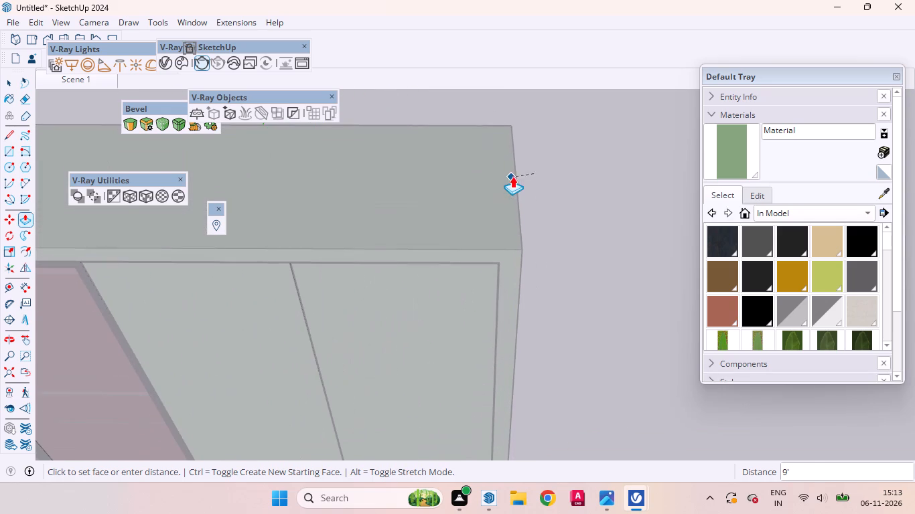
click(516, 177)
scroll(526, 164, down, 3)
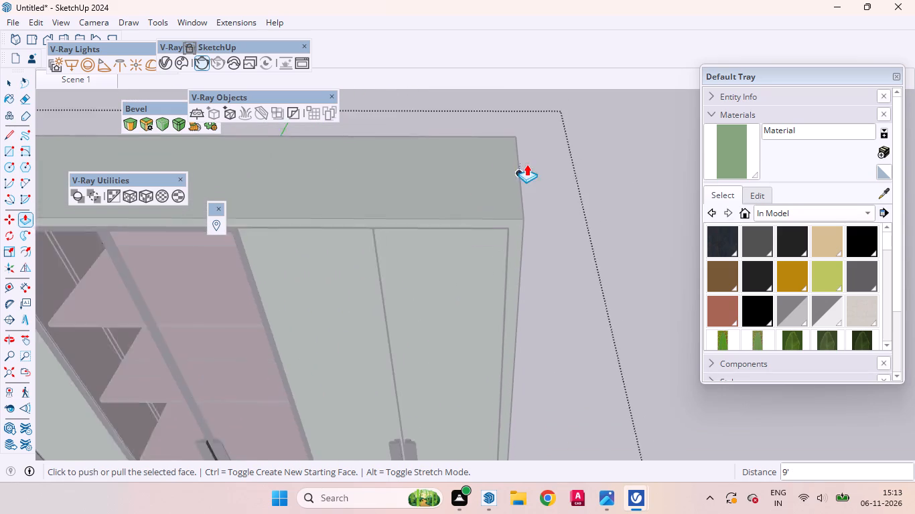
scroll(526, 164, down, 7)
scroll(589, 159, down, 10)
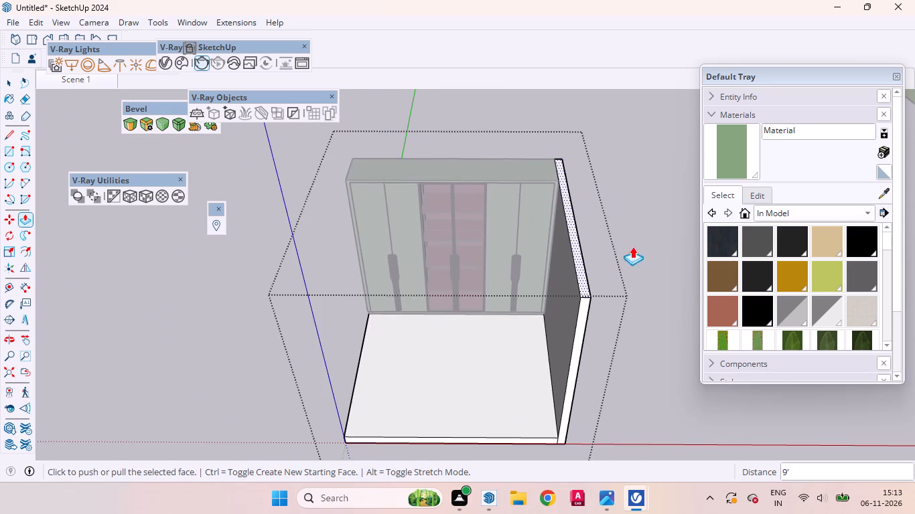
key(space)
click(634, 338)
Open the floor slab for editing and push/pull its edge face on the wardrobe's left side outward by 4.5 inches.
scroll(581, 177, down, 9)
middle_drag(552, 223, 640, 138)
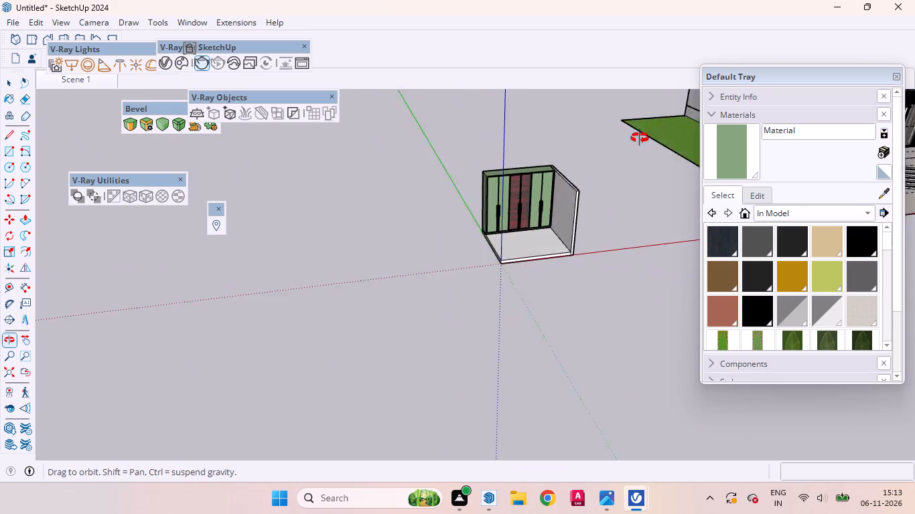
middle_drag(640, 138, 666, 106)
scroll(537, 205, up, 16)
middle_drag(417, 244, 539, 242)
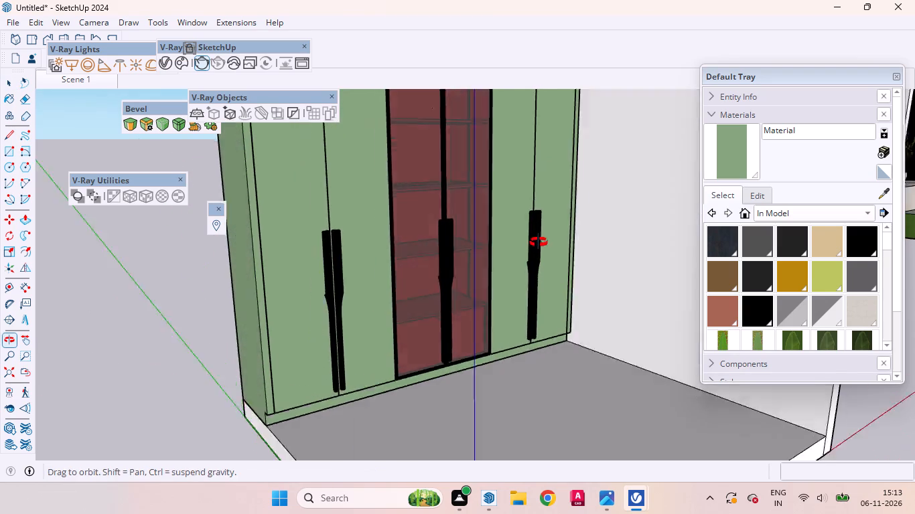
middle_drag(539, 242, 543, 242)
scroll(479, 215, down, 10)
scroll(416, 260, up, 15)
scroll(400, 299, down, 1)
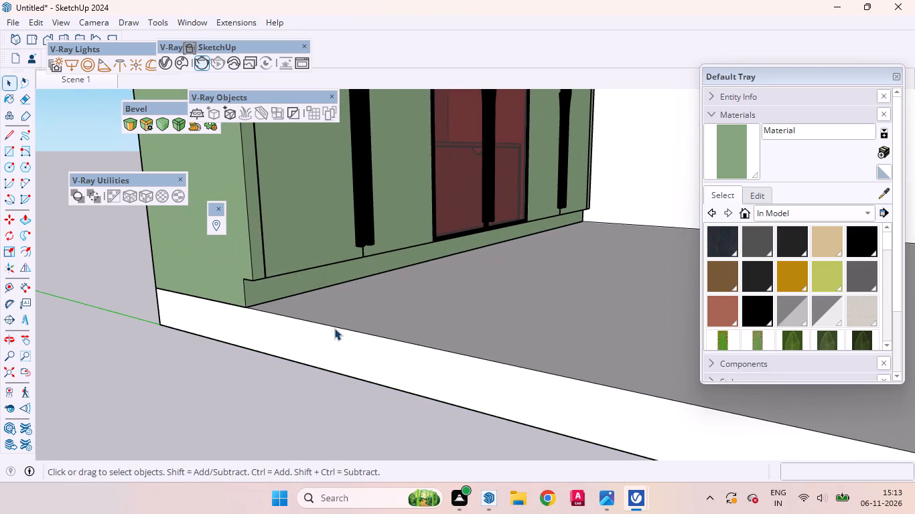
click(319, 346)
double_click(320, 343)
click(307, 341)
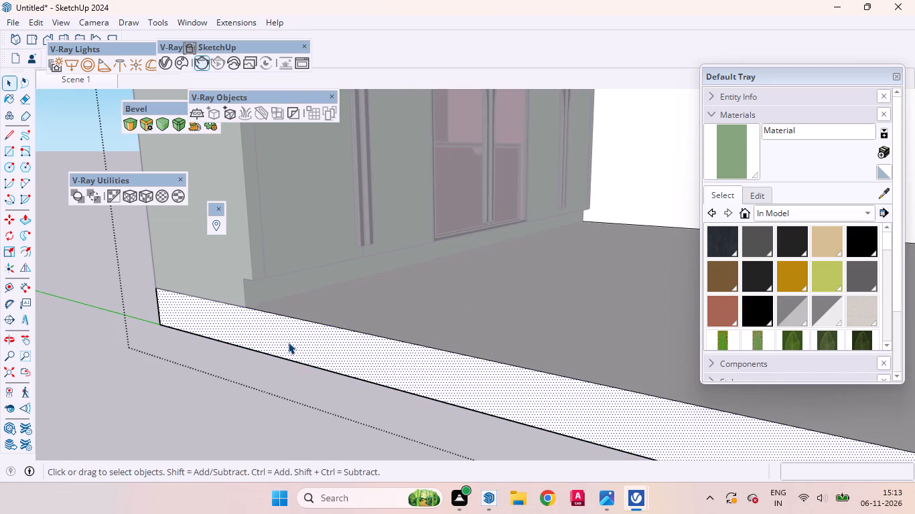
key(p)
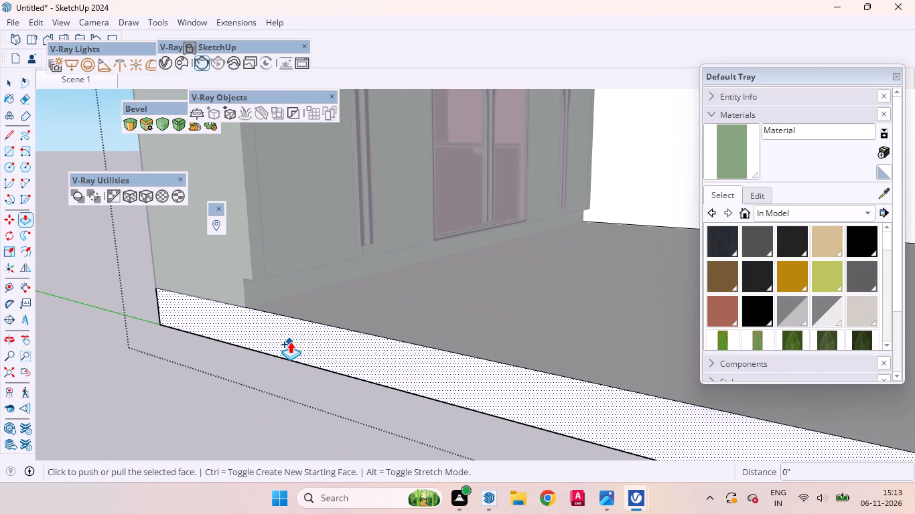
click(290, 341)
text(4.5)
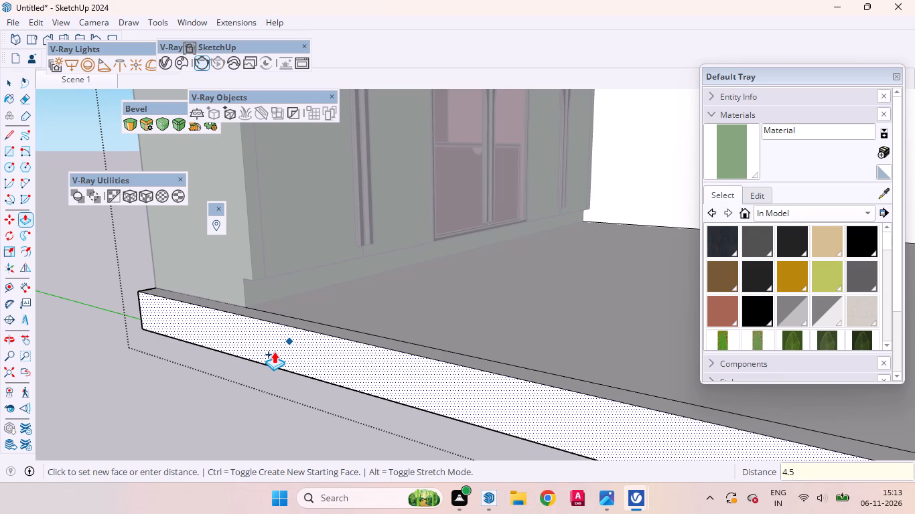
key(Return)
key(space)
Pull the top of the left strip up 9 feet to match the opposite wall's height and exit the group.
scroll(257, 341, down, 4)
middle_drag(269, 313, 269, 420)
scroll(269, 420, up, 1)
scroll(268, 313, down, 9)
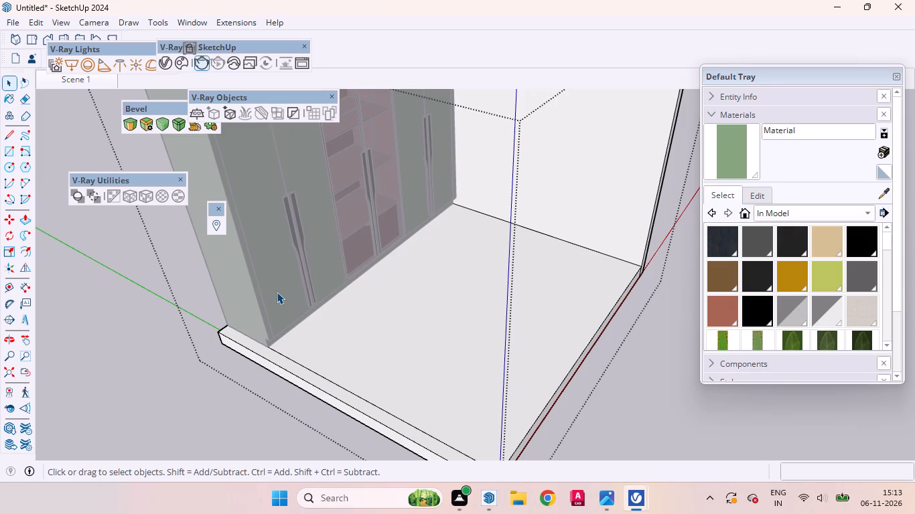
scroll(298, 331, up, 7)
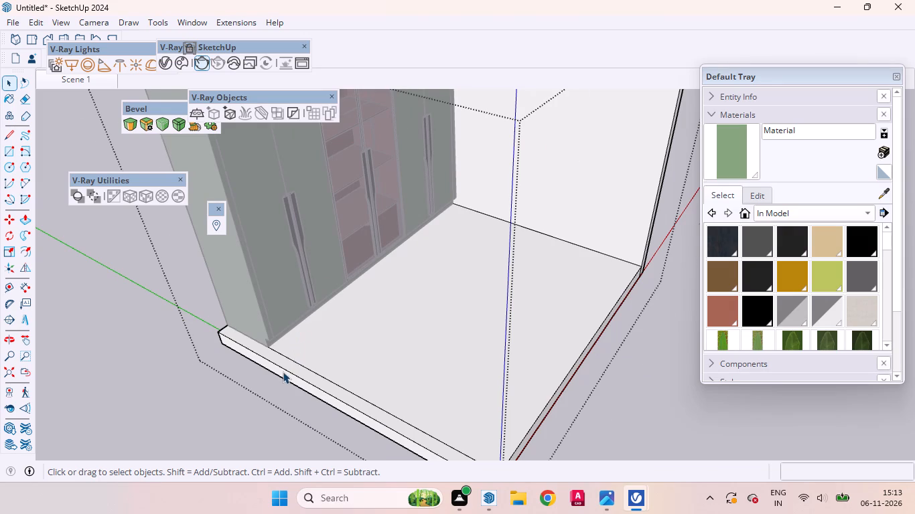
scroll(283, 371, up, 8)
click(277, 371)
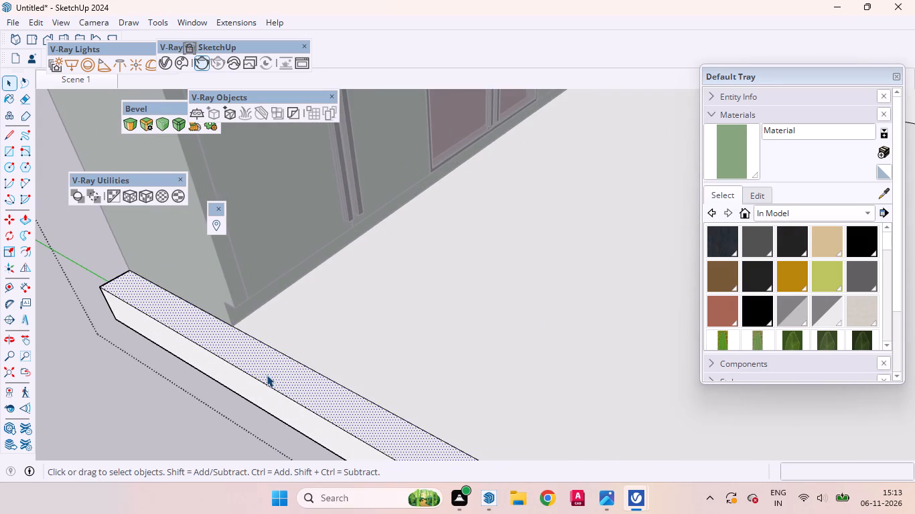
key(p)
click(279, 373)
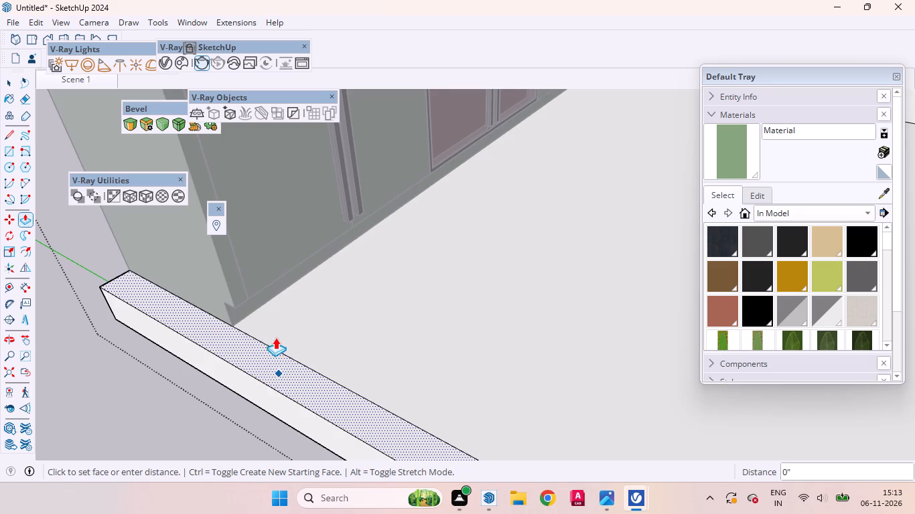
scroll(265, 341, down, 20)
scroll(265, 341, down, 5)
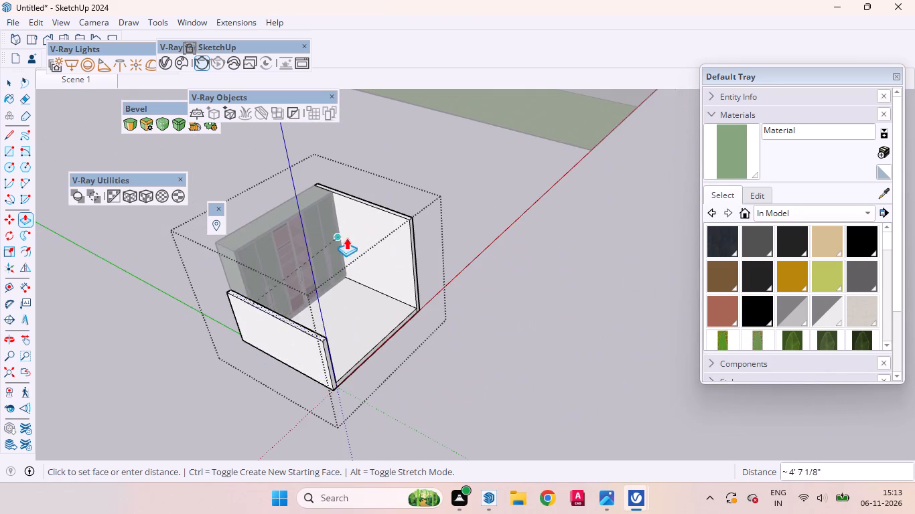
click(396, 211)
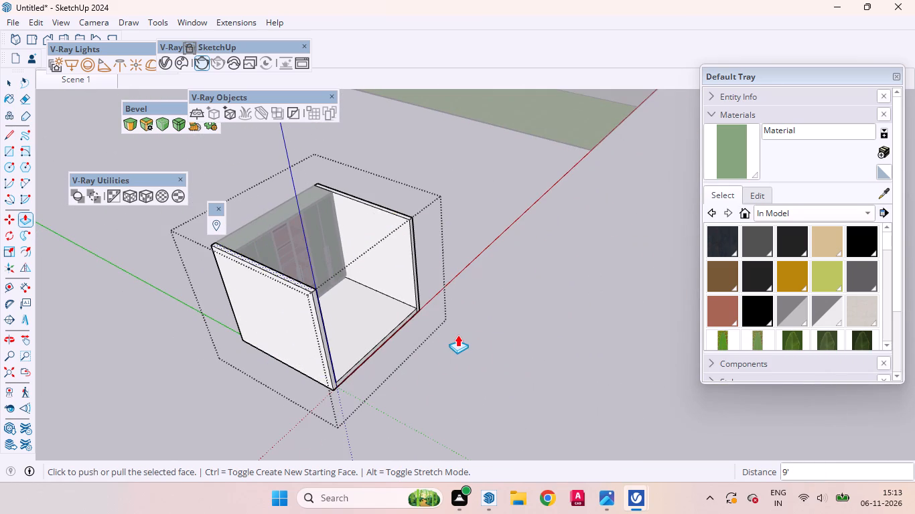
key(space)
click(474, 339)
Open the floor slab for editing and push/pull its edge face behind the wardrobe outward by 4.5 inches.
middle_drag(304, 332, 623, 207)
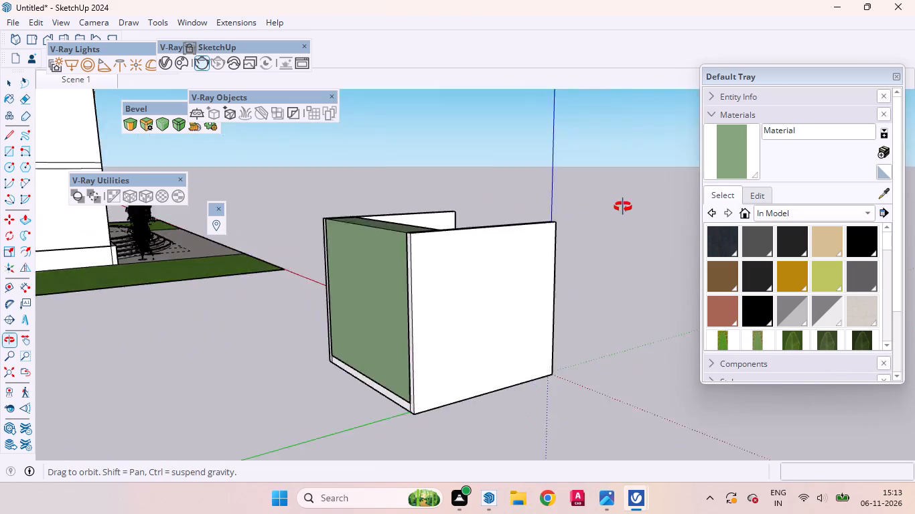
middle_drag(623, 207, 630, 203)
scroll(630, 203, up, 1)
scroll(405, 368, up, 4)
scroll(372, 294, down, 9)
scroll(375, 341, up, 11)
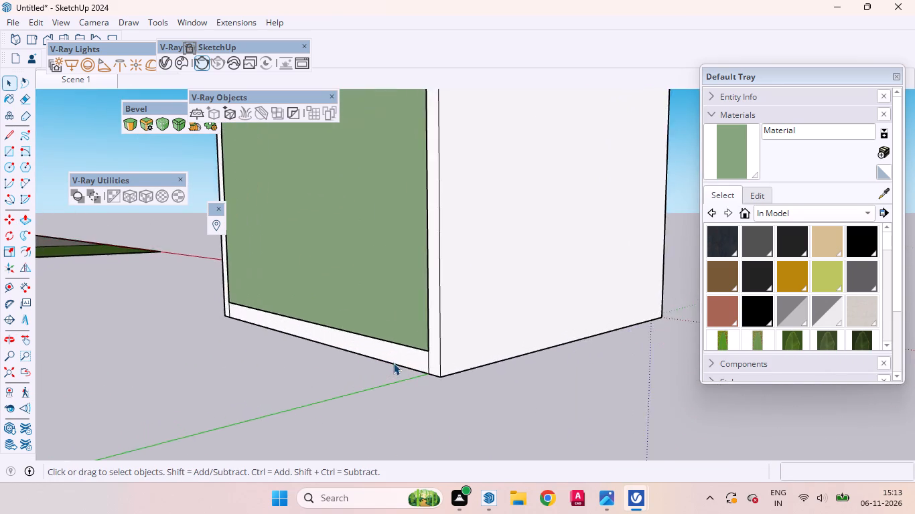
scroll(393, 363, up, 3)
click(404, 355)
scroll(413, 357, up, 4)
double_click(407, 359)
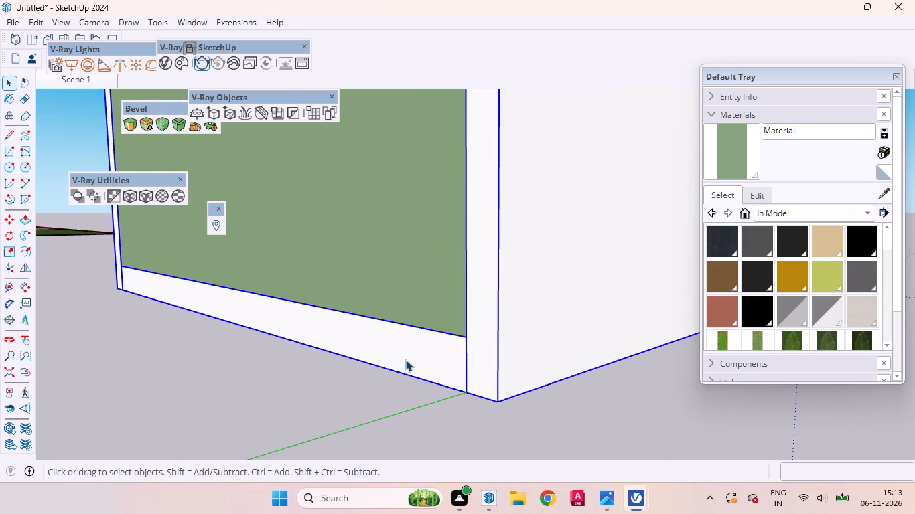
click(395, 354)
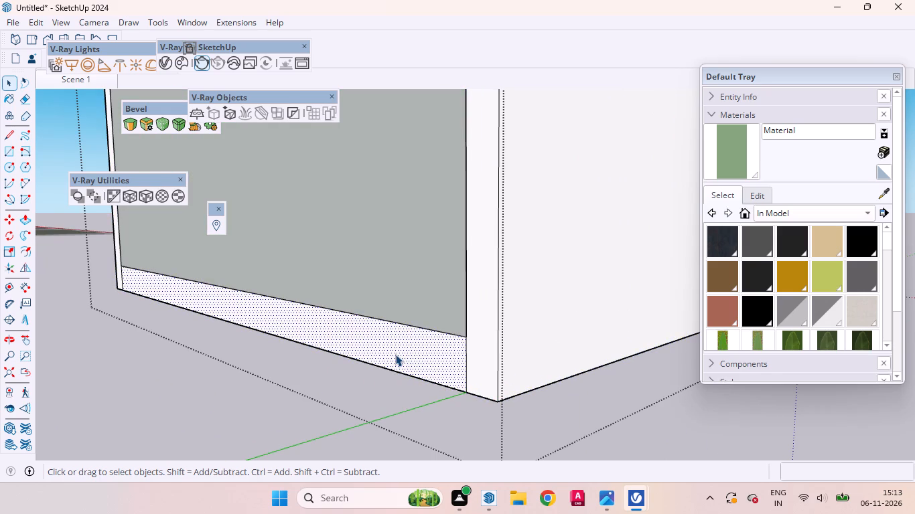
key(p)
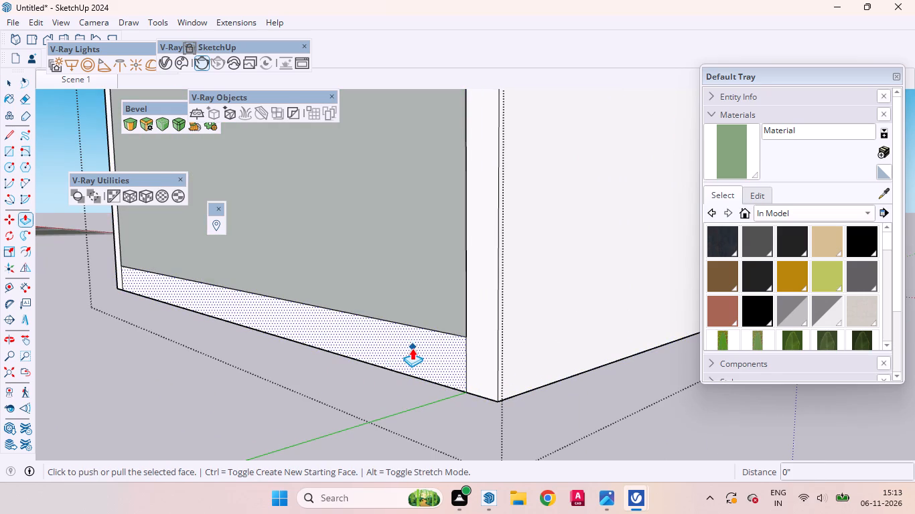
click(411, 354)
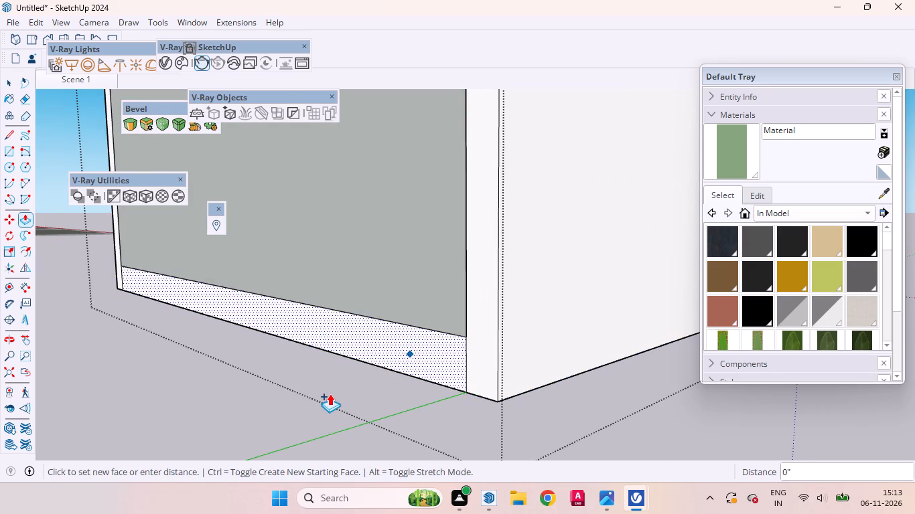
text(4.)
key(5)
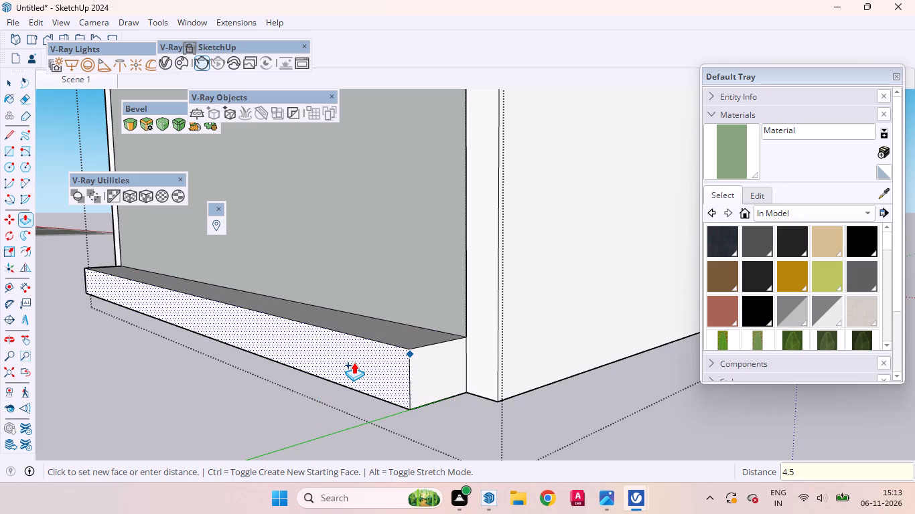
key(Return)
key(space)
Pull the top of the new strip behind the wardrobe up 9 feet, matching the side walls' height.
scroll(455, 374, up, 6)
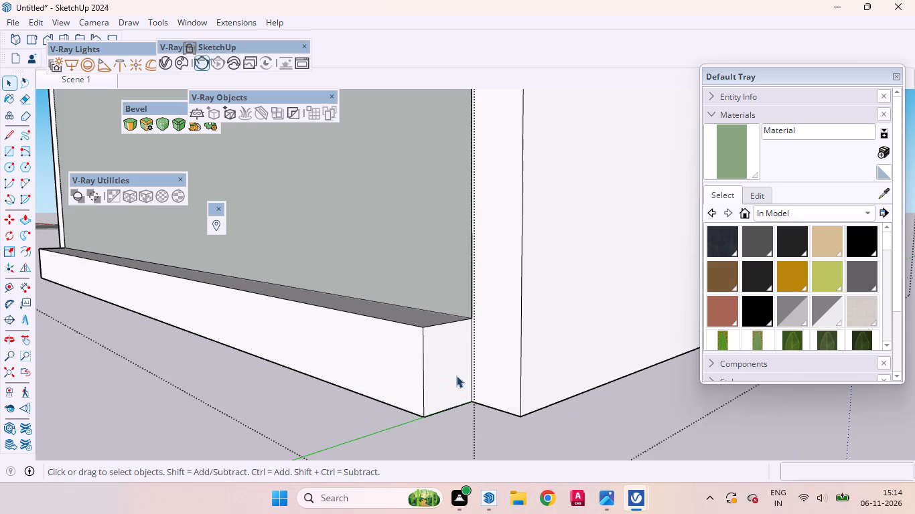
scroll(456, 375, up, 4)
middle_drag(449, 381, 495, 495)
scroll(455, 381, down, 12)
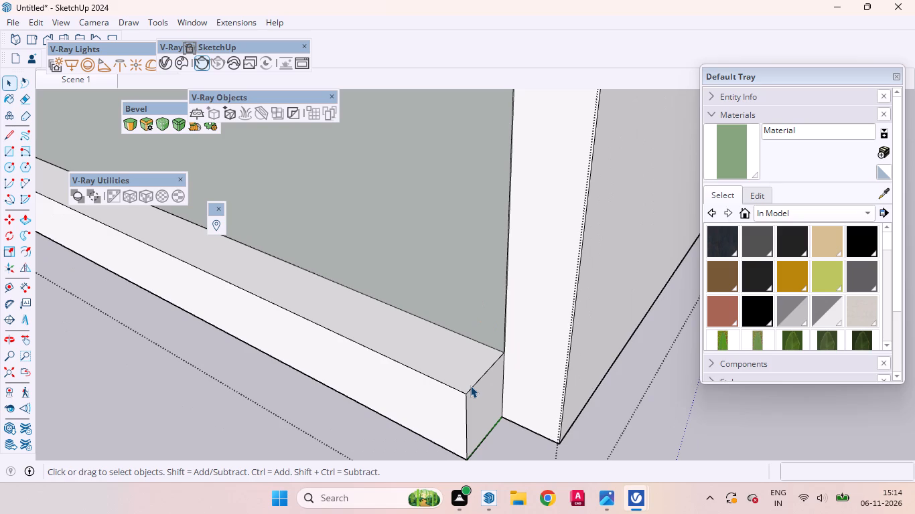
scroll(521, 352, up, 5)
click(439, 372)
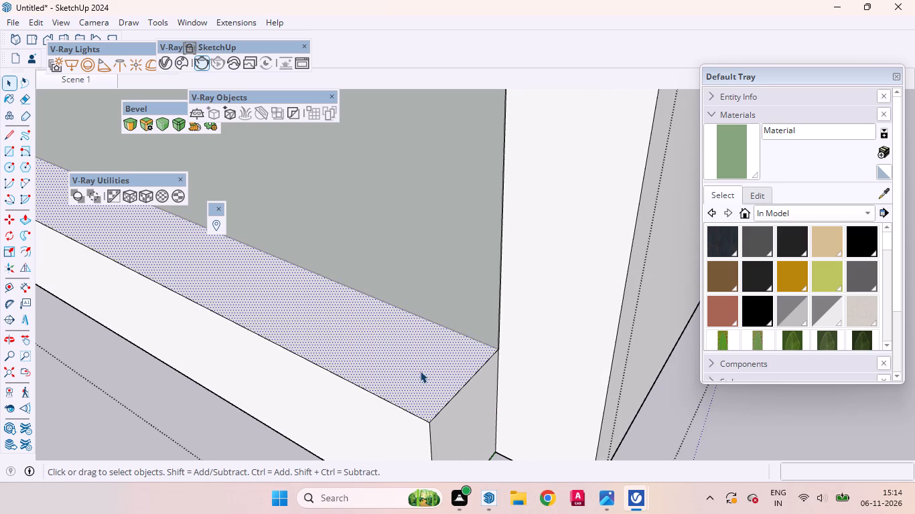
key(p)
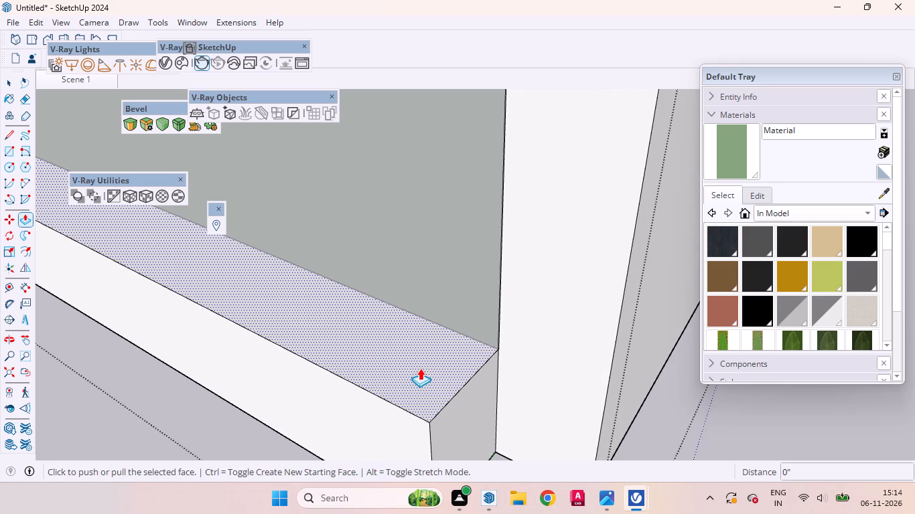
click(420, 368)
scroll(406, 253, down, 9)
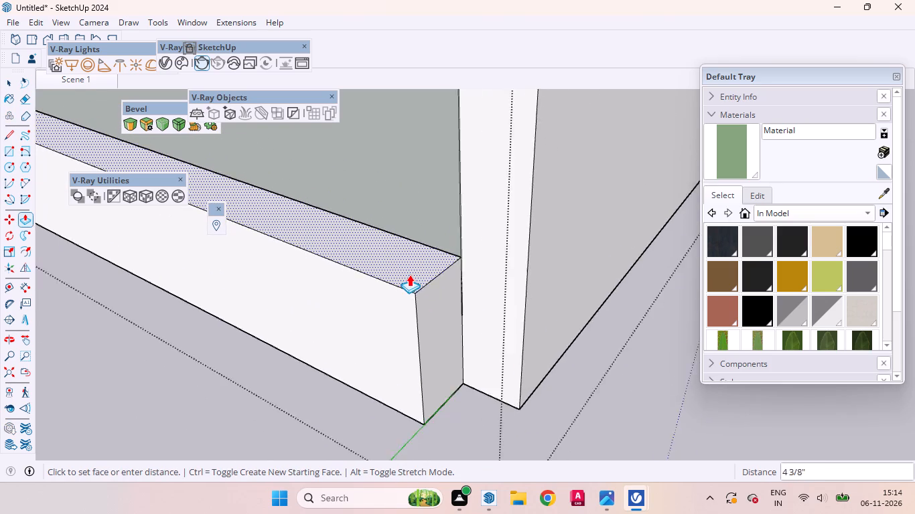
scroll(409, 274, down, 20)
scroll(409, 274, down, 4)
scroll(427, 305, up, 1)
scroll(427, 305, down, 2)
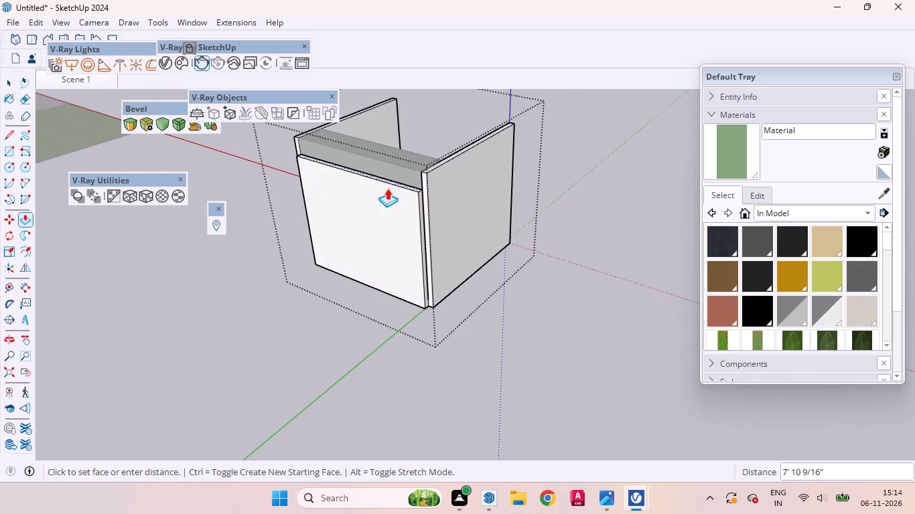
scroll(417, 168, up, 13)
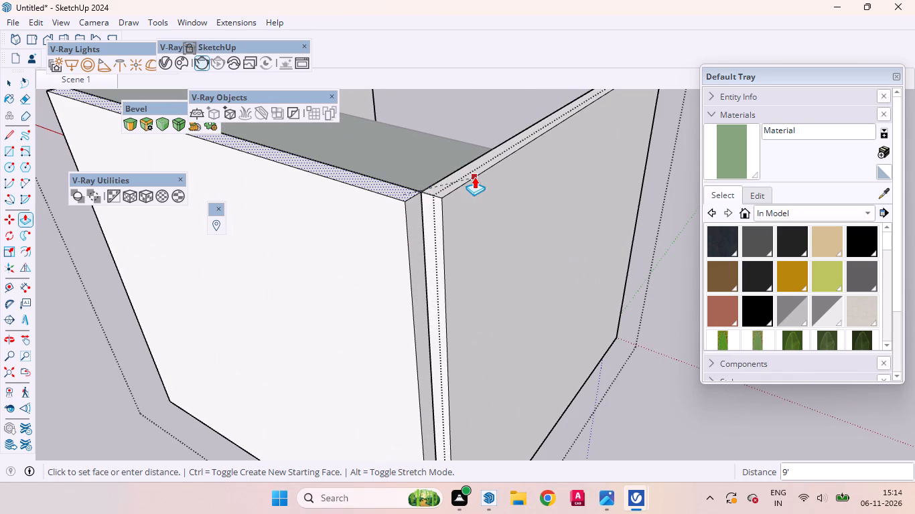
click(473, 173)
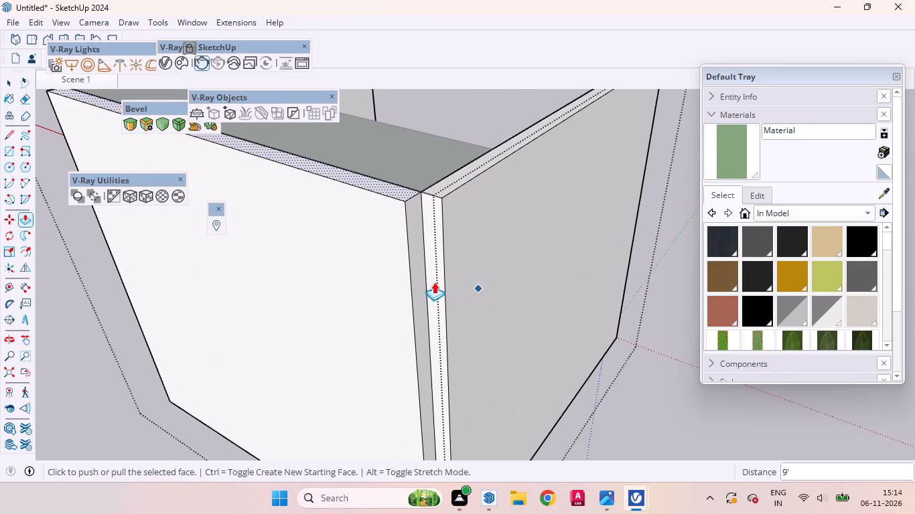
Extend the back wall's end face on the wardrobe's left by 4.5 inches, flush with the side wall's outer face.
scroll(425, 270, up, 5)
key(space)
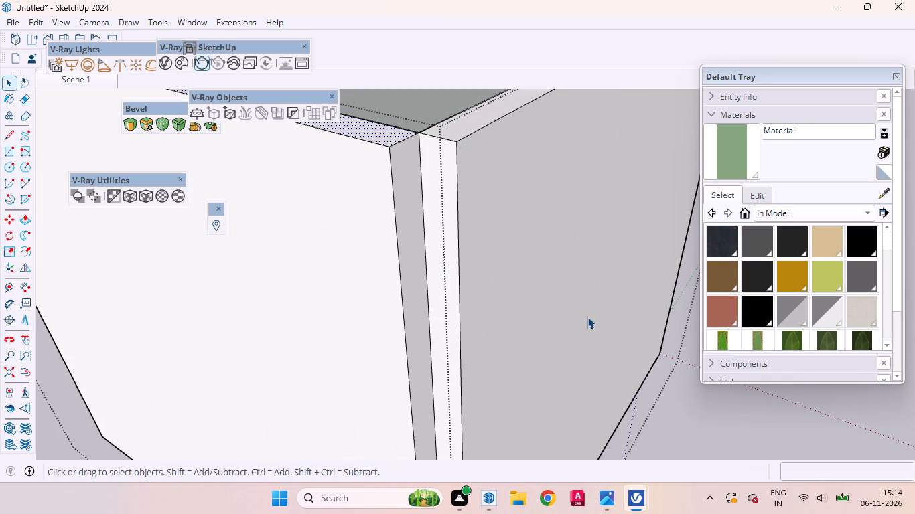
click(405, 197)
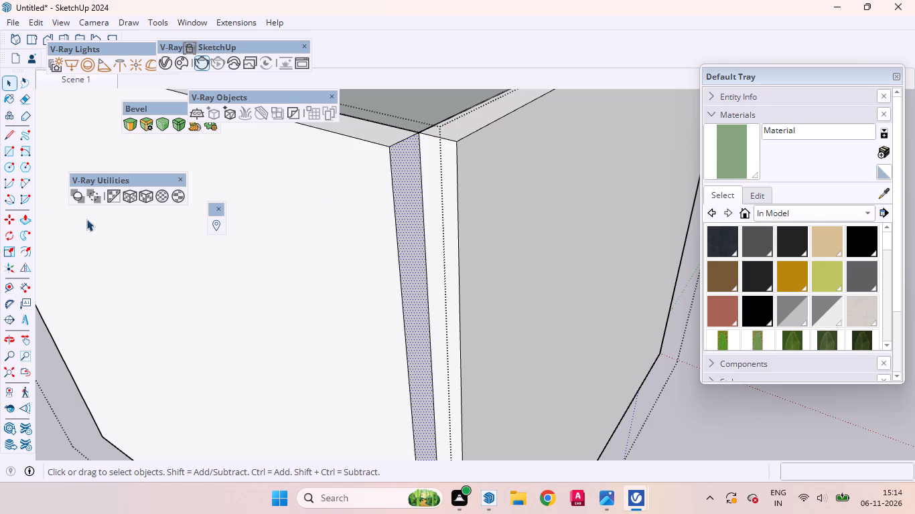
click(22, 222)
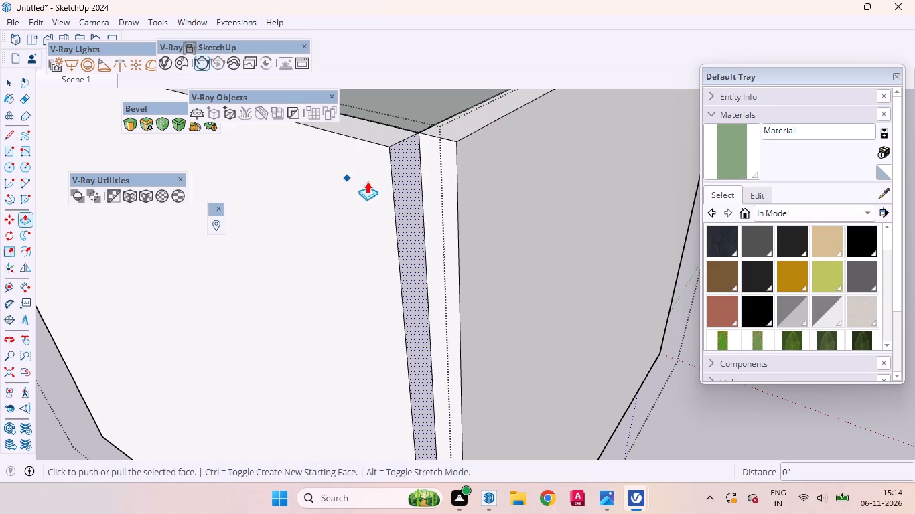
click(407, 182)
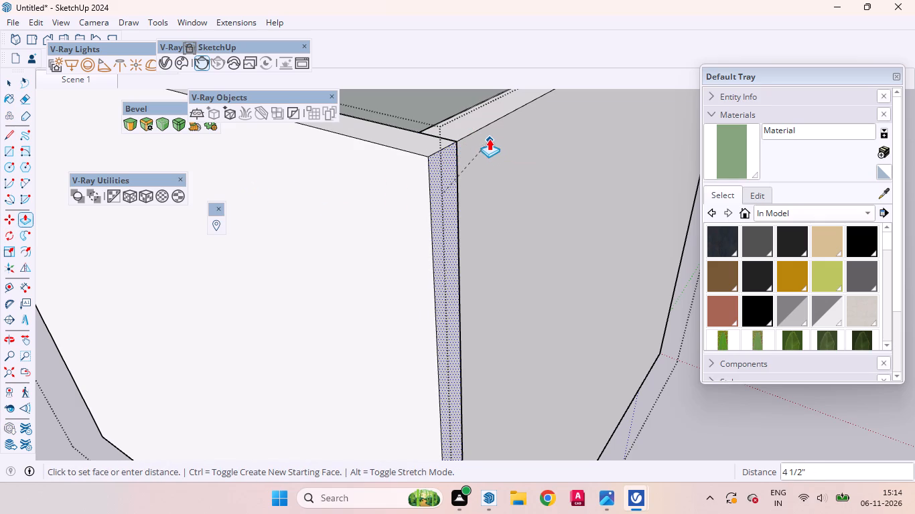
click(480, 135)
Extend the back wall's opposite end face, on the wardrobe's right, by the same 4.5 inches and exit the group.
scroll(570, 211, down, 8)
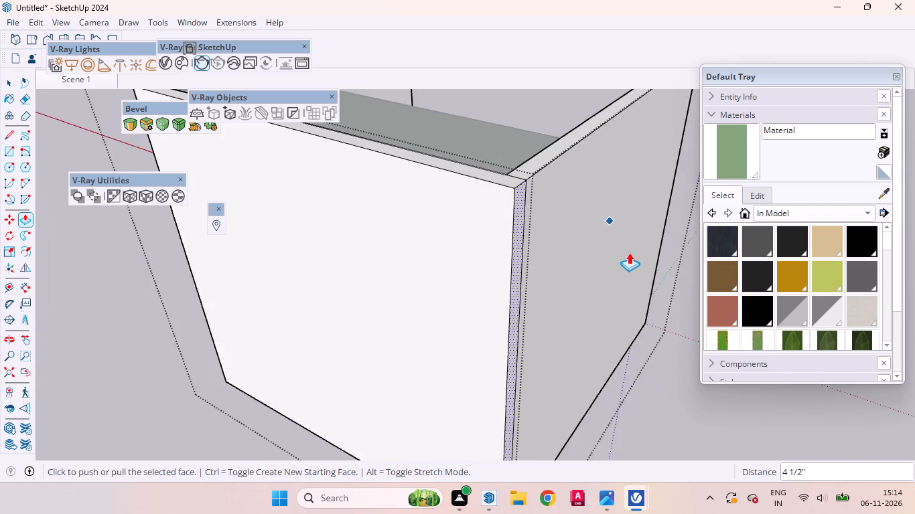
scroll(629, 252, down, 11)
scroll(628, 256, up, 1)
scroll(628, 256, down, 3)
scroll(549, 288, up, 1)
middle_drag(549, 288, 693, 291)
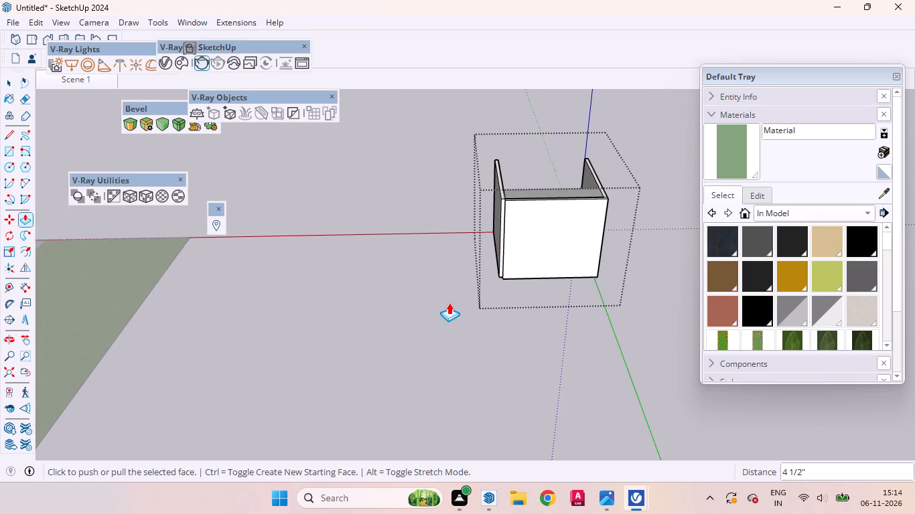
key(space)
scroll(497, 296, up, 2)
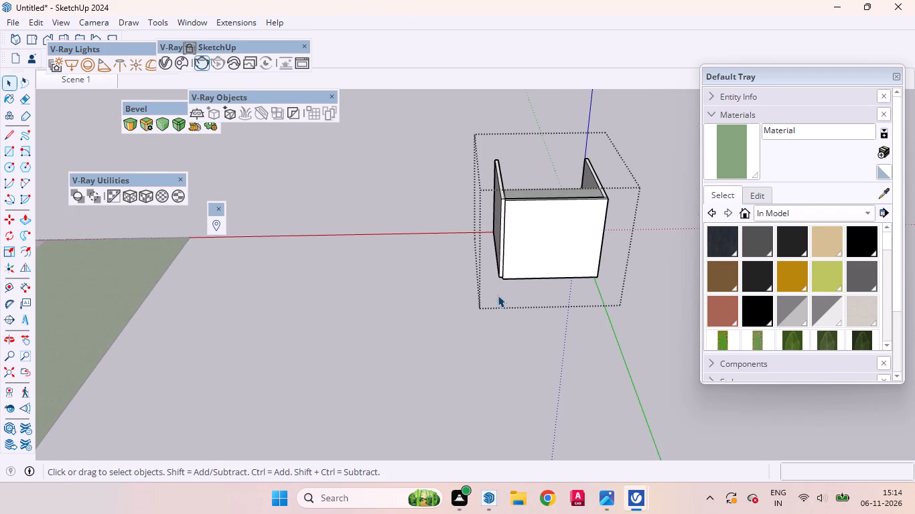
scroll(498, 295, up, 10)
scroll(502, 127, down, 2)
scroll(502, 128, up, 8)
middle_drag(514, 197, 610, 185)
scroll(610, 185, up, 3)
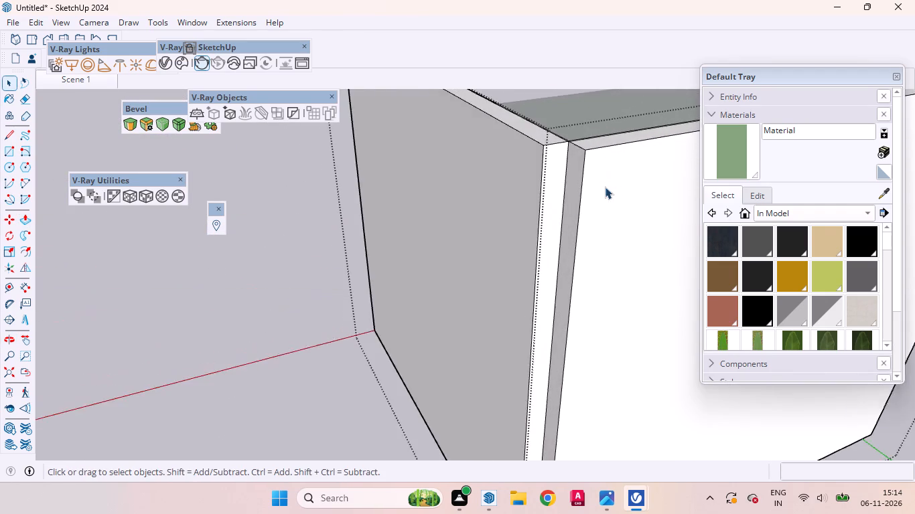
scroll(605, 187, up, 2)
click(567, 162)
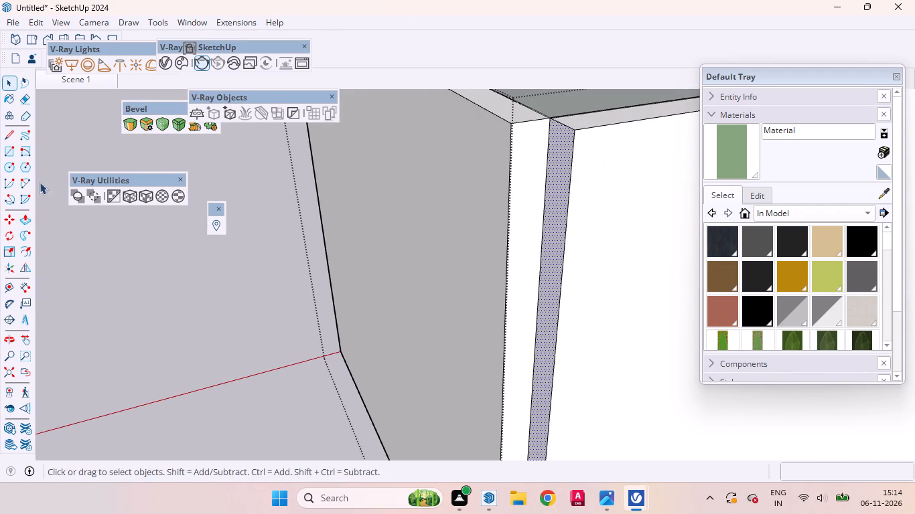
click(20, 215)
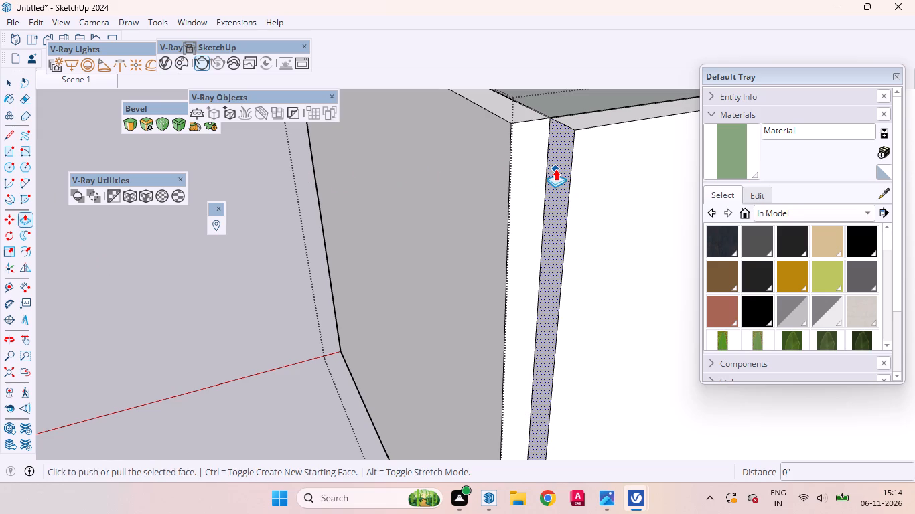
double_click(555, 169)
scroll(465, 209, down, 13)
scroll(477, 214, up, 2)
scroll(477, 214, down, 4)
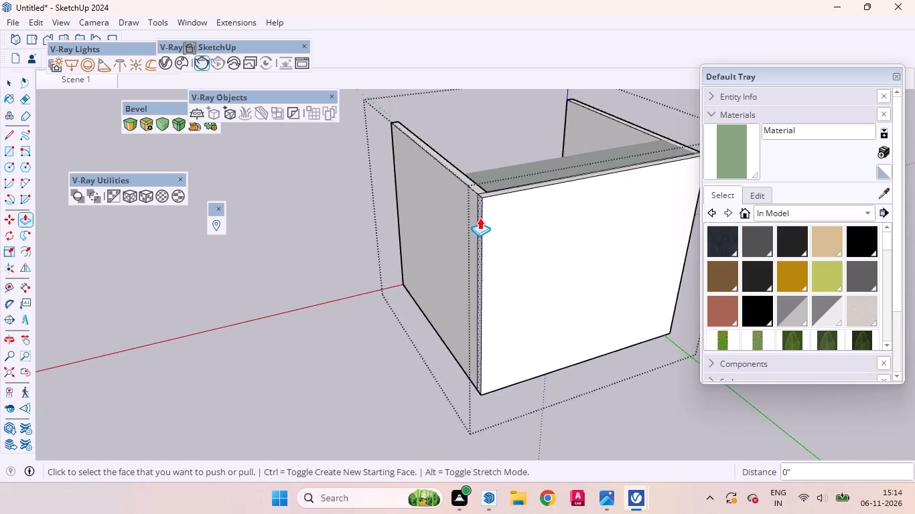
scroll(480, 218, down, 3)
click(3, 78)
middle_drag(367, 228, 874, 199)
click(573, 361)
click(567, 359)
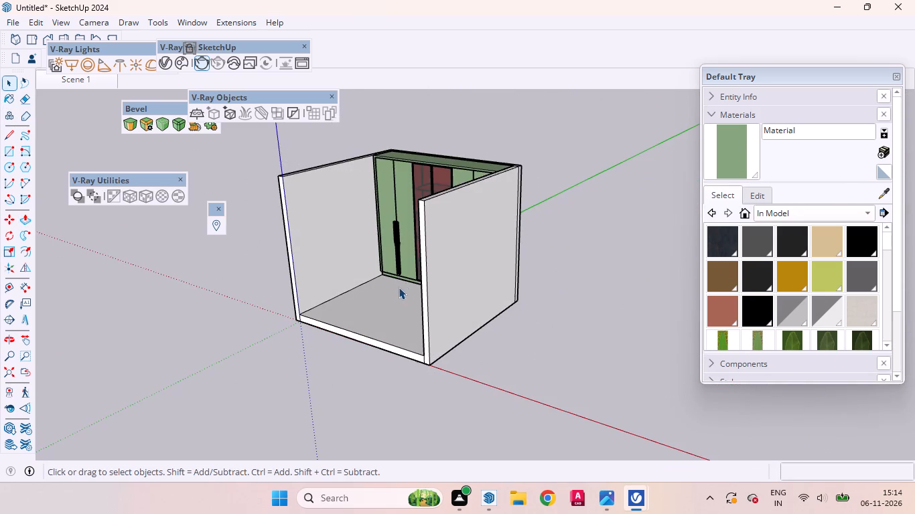
Inspect the walls and floor around the wardrobe from the open front and from above.
scroll(399, 287, up, 2)
scroll(401, 290, down, 5)
middle_drag(382, 306, 621, 316)
scroll(433, 347, up, 4)
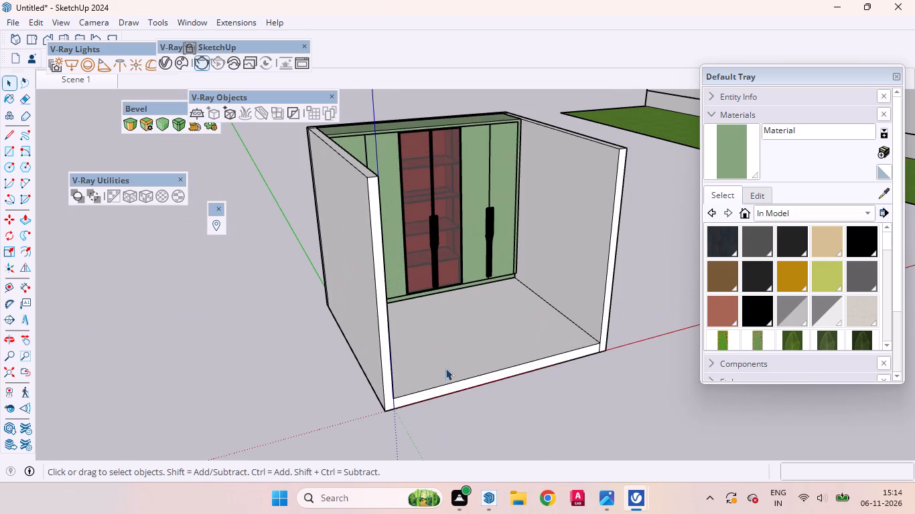
click(437, 381)
middle_drag(462, 375, 379, 292)
click(474, 439)
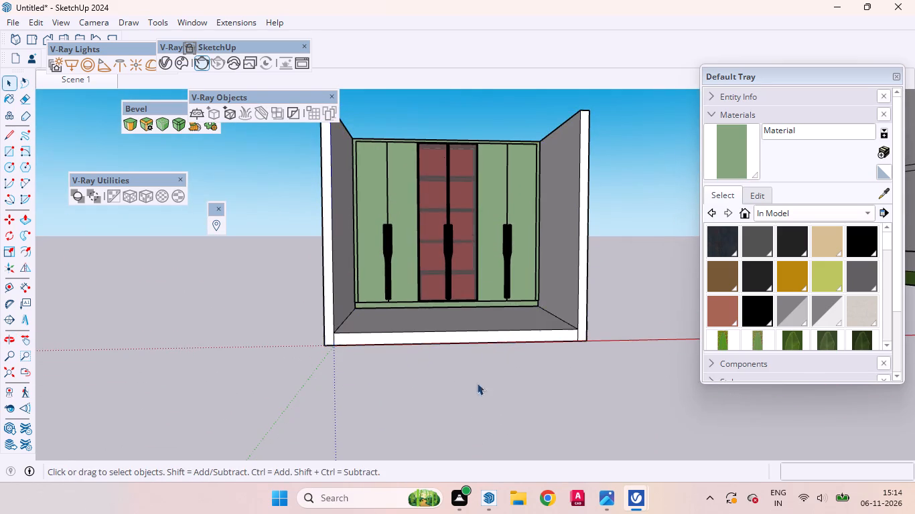
scroll(600, 318, down, 9)
middle_drag(547, 264, 610, 468)
Start a new group and draw a 10' 9" by 10' 4 1/2" ceiling rectangle between opposite outer corners of the wall tops.
scroll(594, 280, up, 4)
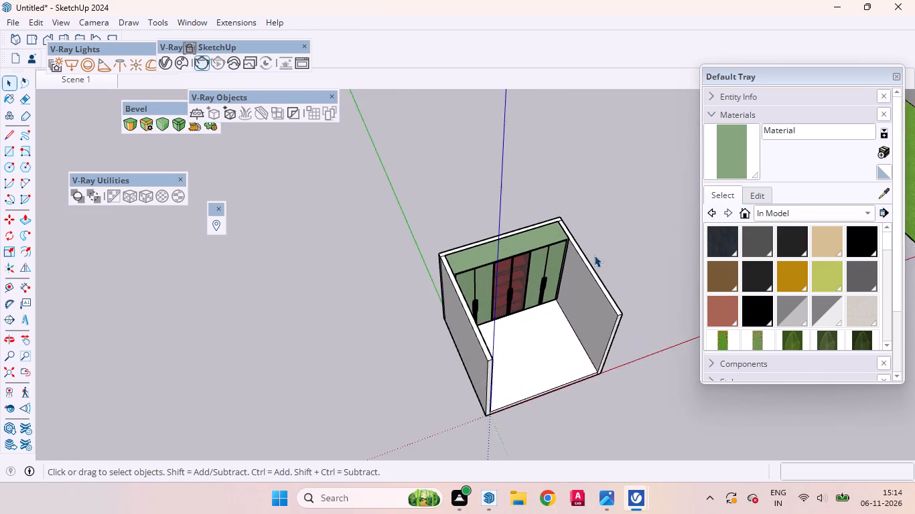
scroll(594, 255, up, 4)
scroll(582, 233, down, 3)
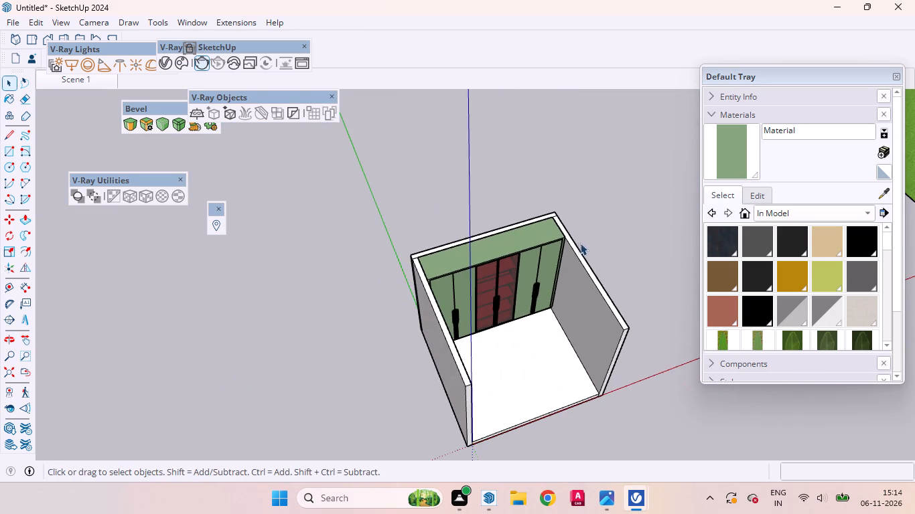
scroll(527, 222, up, 7)
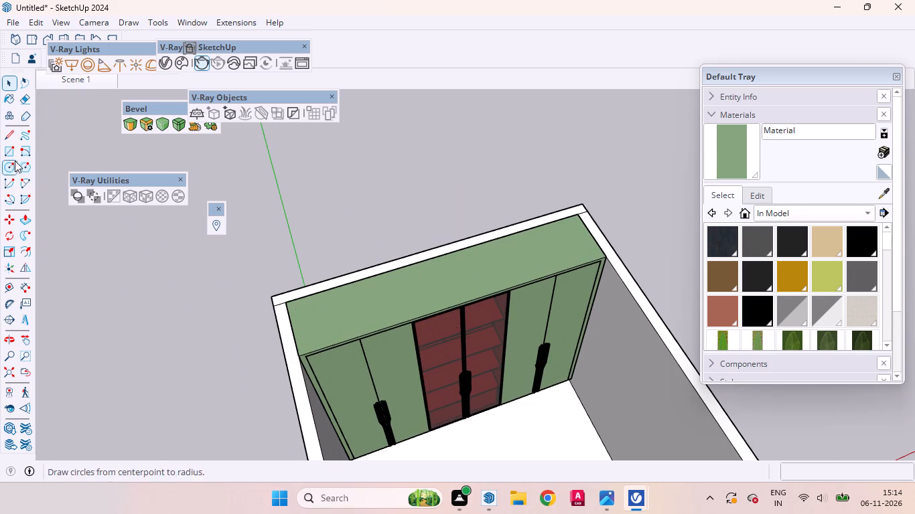
right_click(371, 179)
click(407, 220)
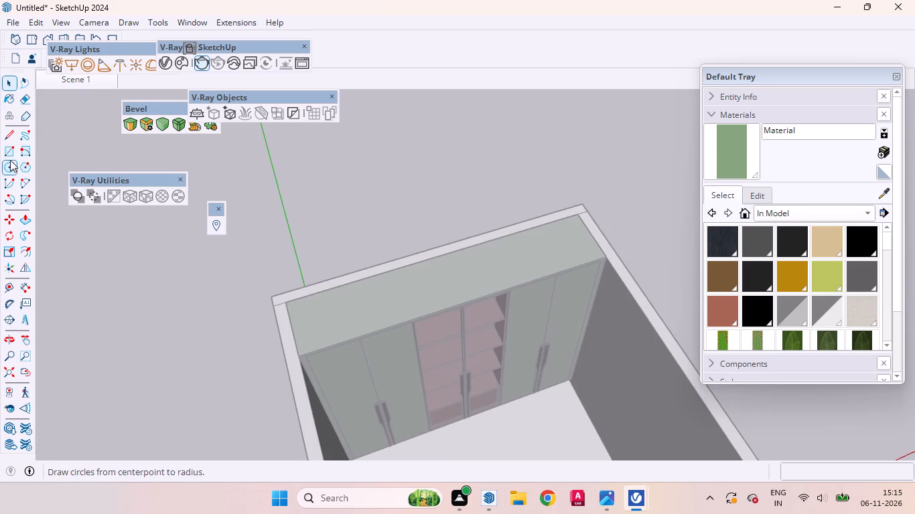
click(9, 154)
click(582, 201)
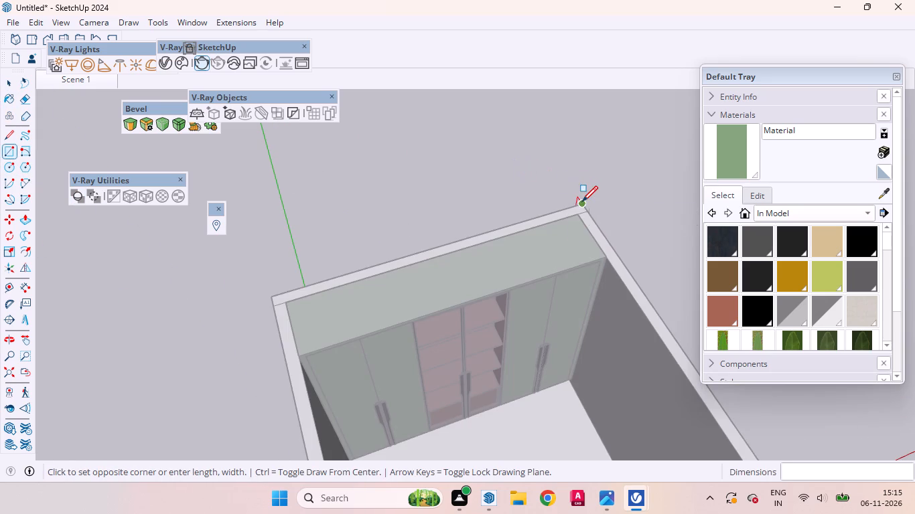
scroll(533, 290, down, 15)
scroll(510, 363, up, 8)
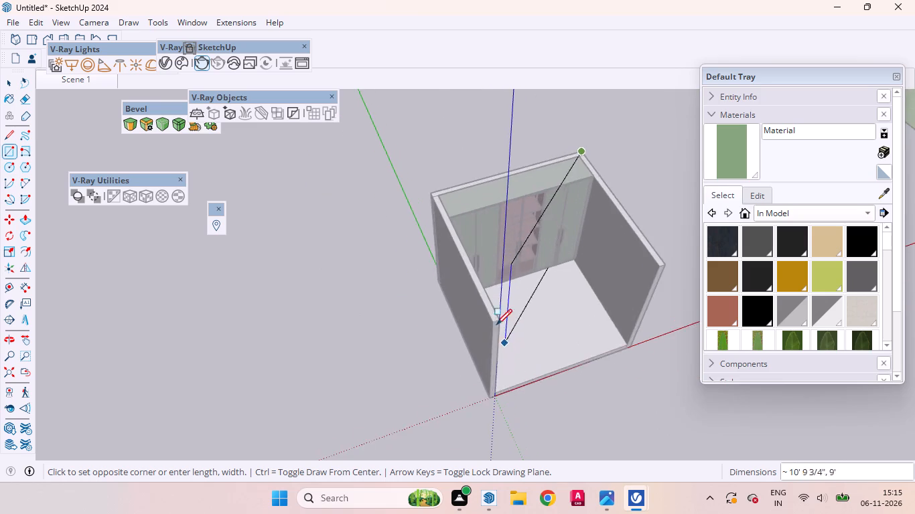
scroll(496, 325, up, 9)
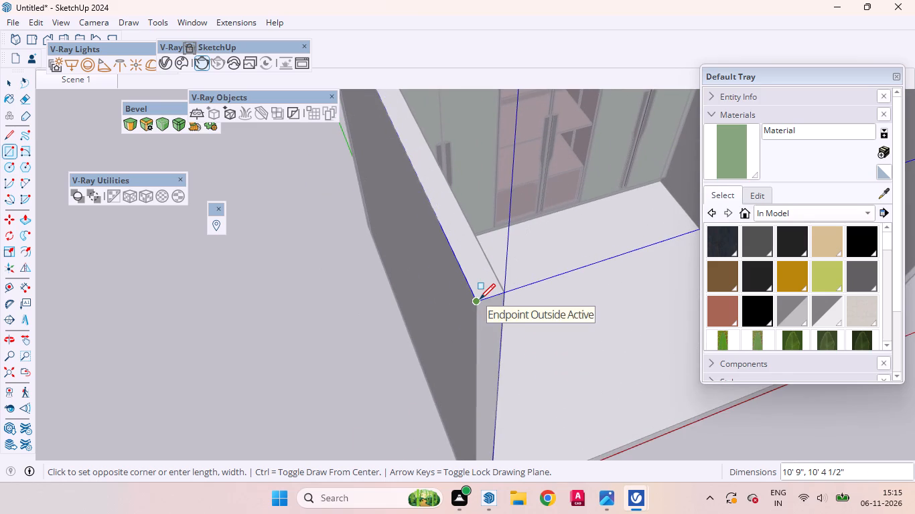
click(480, 299)
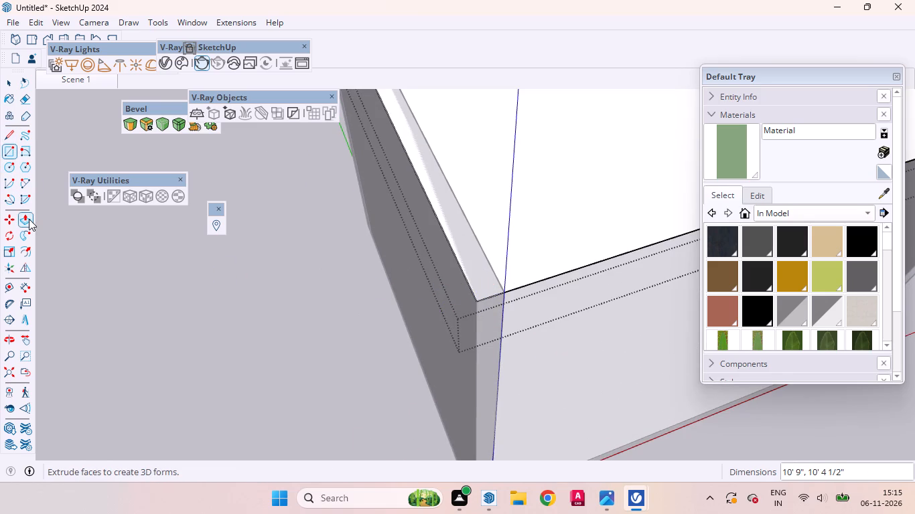
Push/pull the ceiling rectangle upward by 6 inches and exit the group.
click(29, 220)
drag(553, 211, 553, 200)
key(6)
key(Return)
key(space)
scroll(427, 307, down, 10)
double_click(575, 404)
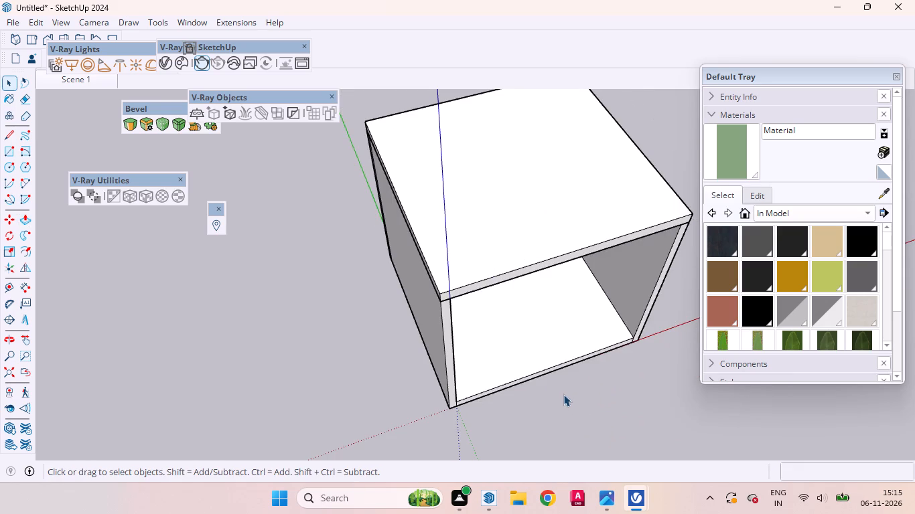
Open the ceiling group and place a guide on its underside 12 inches out from the wardrobe's top front edge.
middle_drag(573, 392, 488, 108)
scroll(494, 123, up, 3)
scroll(495, 124, down, 1)
scroll(495, 124, up, 1)
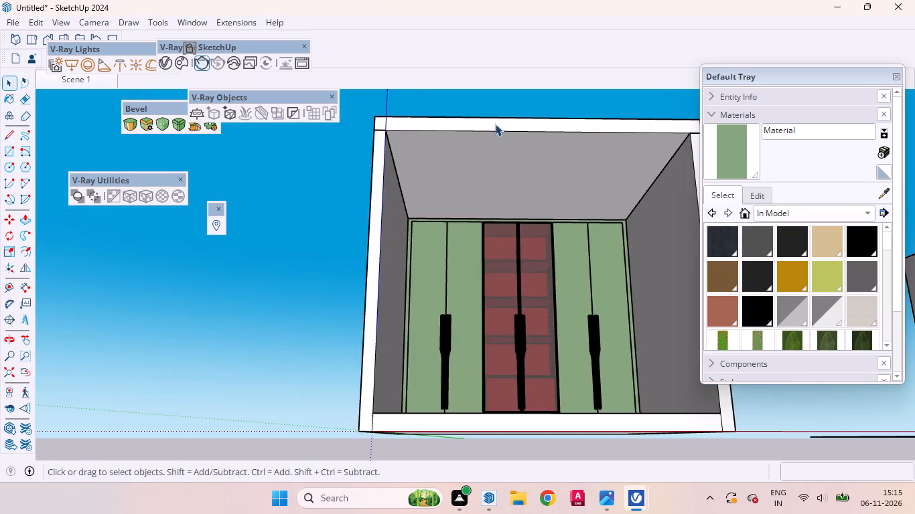
scroll(515, 167, down, 4)
middle_drag(536, 199, 462, 116)
scroll(482, 181, up, 4)
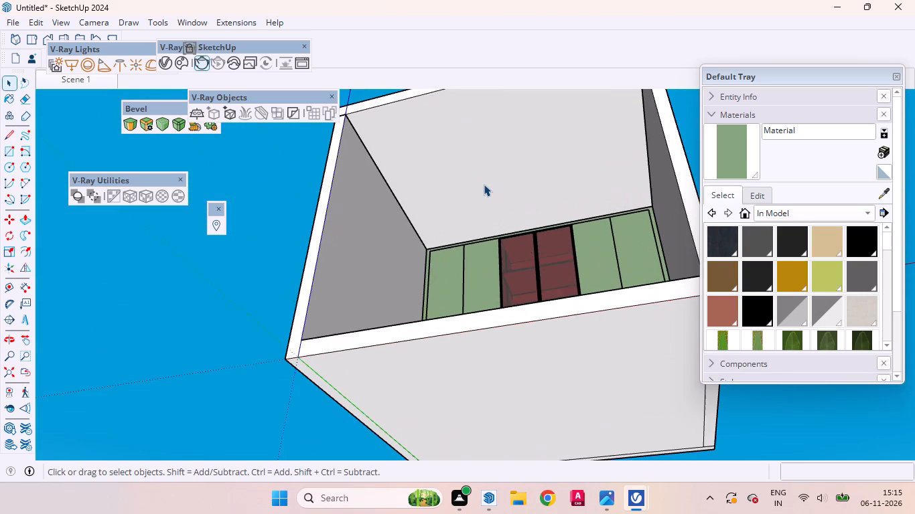
click(510, 176)
scroll(508, 177, up, 7)
scroll(514, 189, down, 1)
scroll(514, 189, up, 1)
triple_click(516, 202)
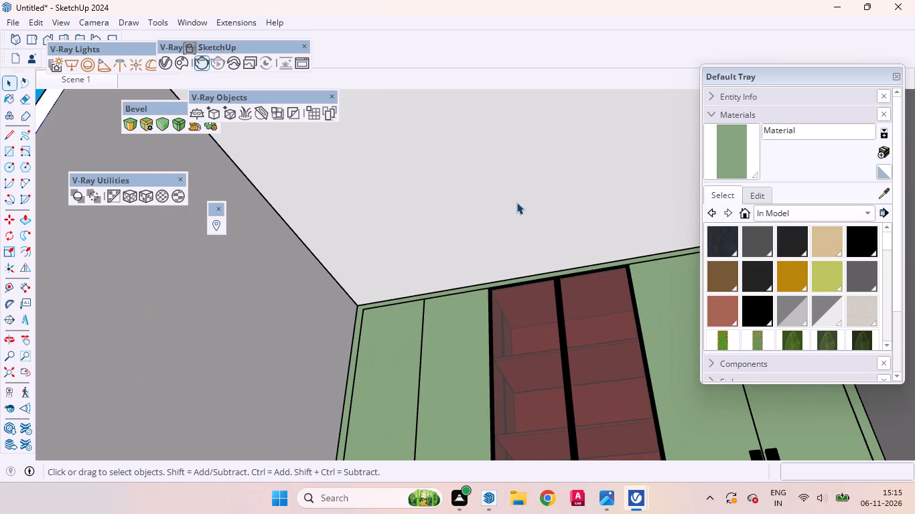
scroll(539, 271, up, 4)
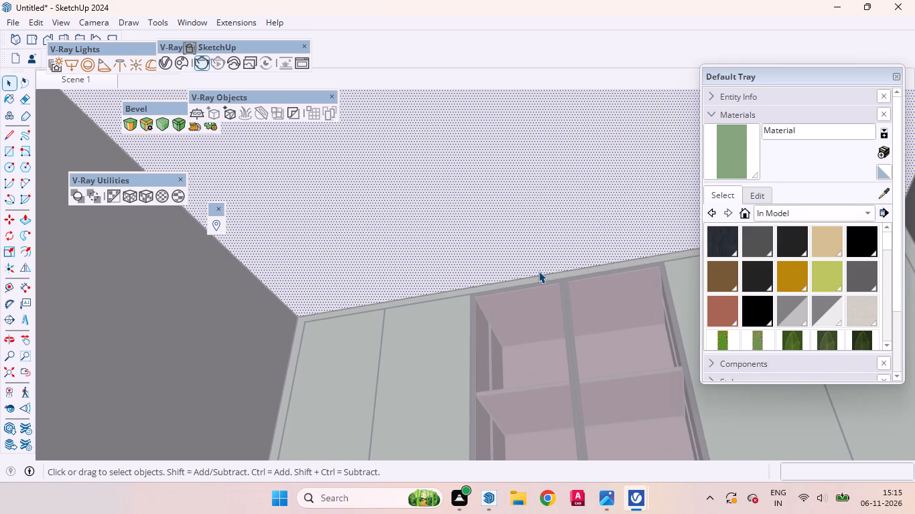
key(t)
scroll(539, 271, up, 5)
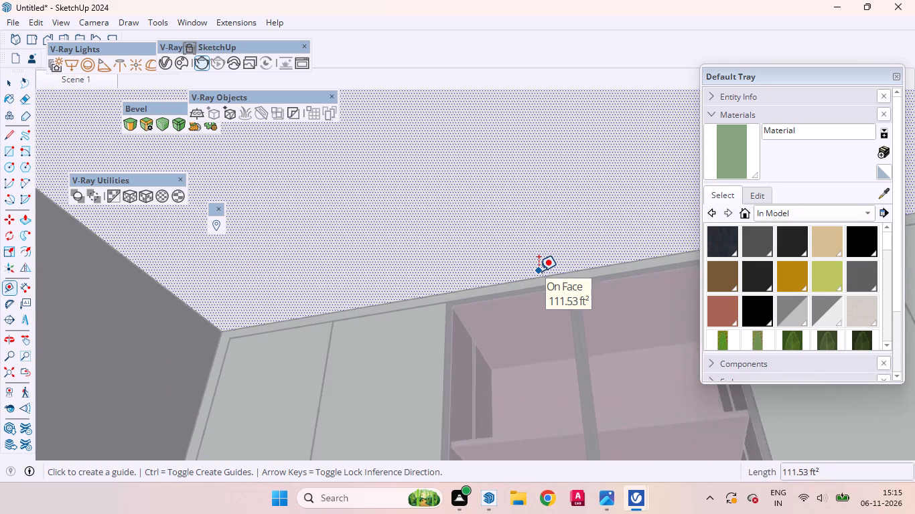
scroll(539, 271, up, 2)
click(537, 276)
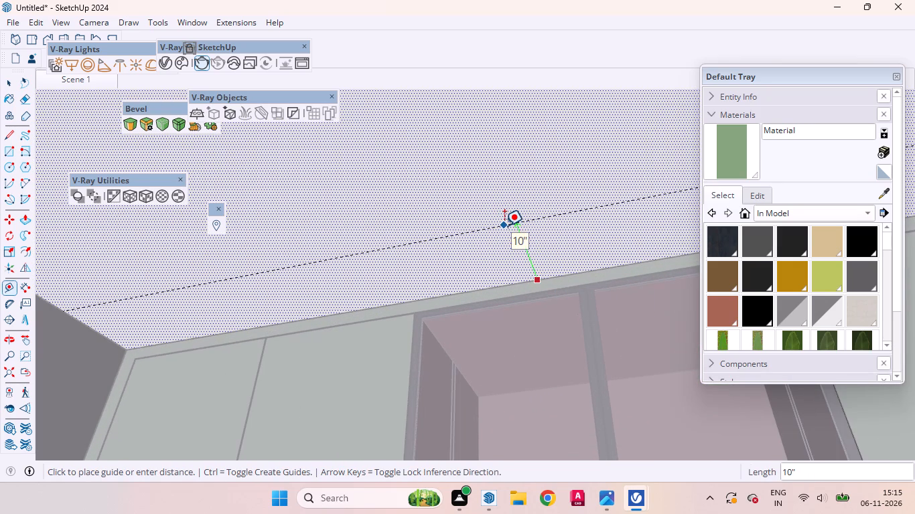
key(Return)
scroll(506, 295, down, 5)
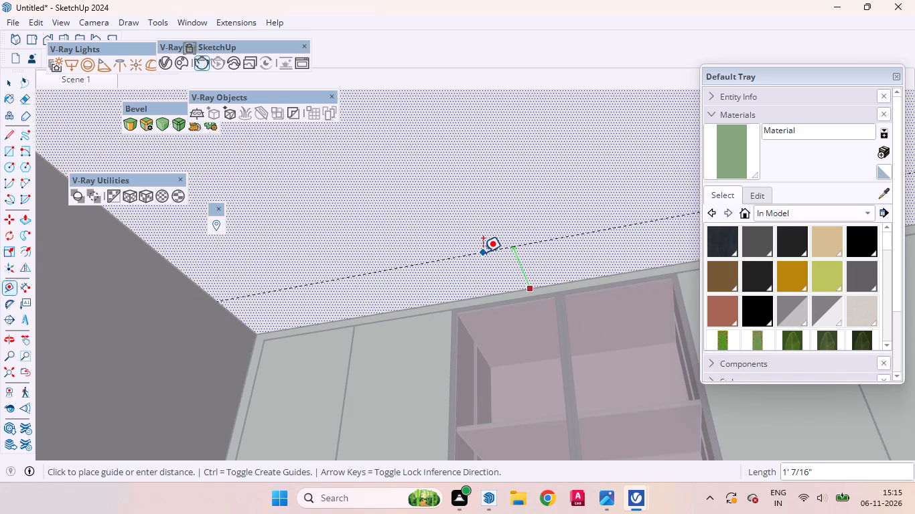
text(12)
key(Return)
Place a guide on the ceiling underside 12 inches in from the right wall.
scroll(506, 253, down, 7)
scroll(535, 257, up, 1)
scroll(535, 257, down, 8)
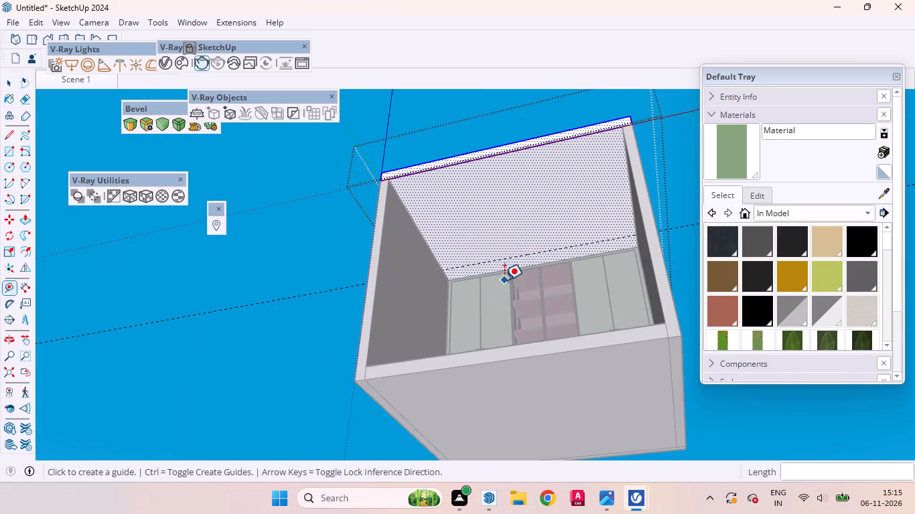
middle_drag(504, 280, 648, 305)
scroll(613, 250, up, 9)
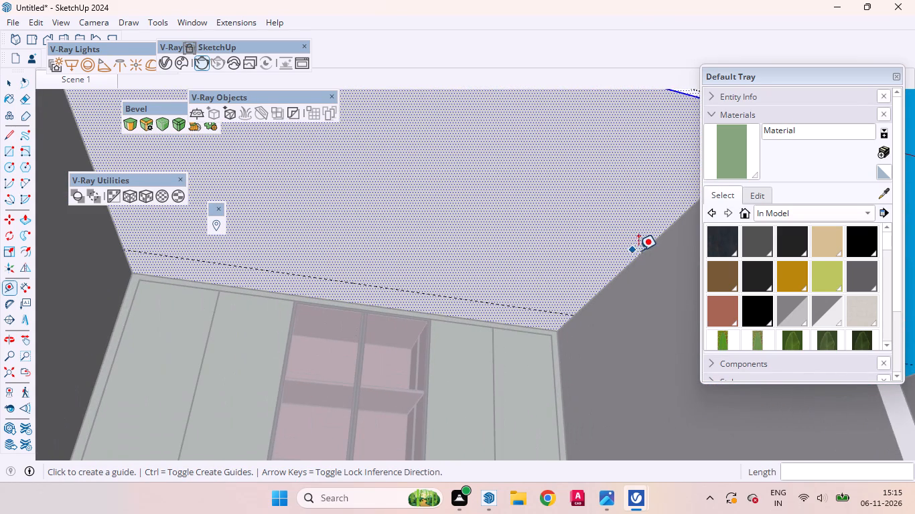
click(642, 250)
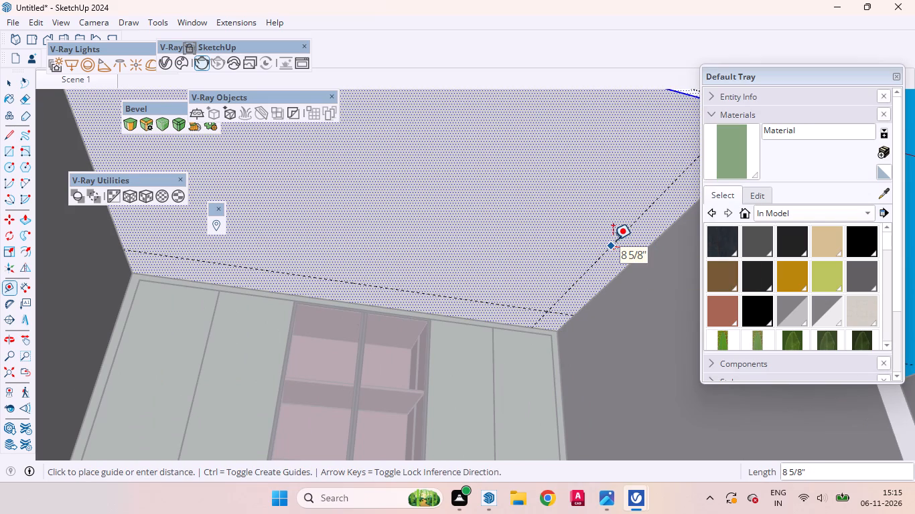
text(12)
key(Return)
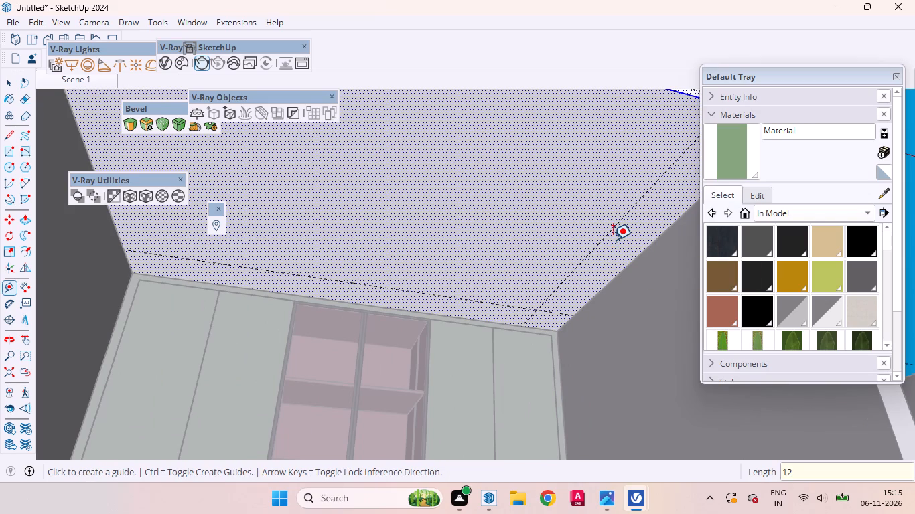
Place a guide on the ceiling underside 12 inches in from the left wall.
scroll(613, 240, down, 8)
middle_drag(539, 292, 407, 278)
scroll(320, 254, up, 4)
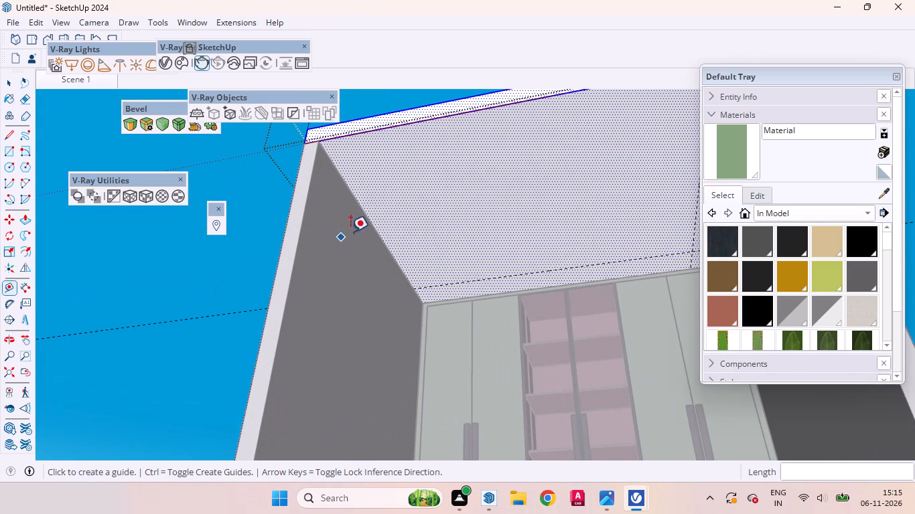
click(362, 213)
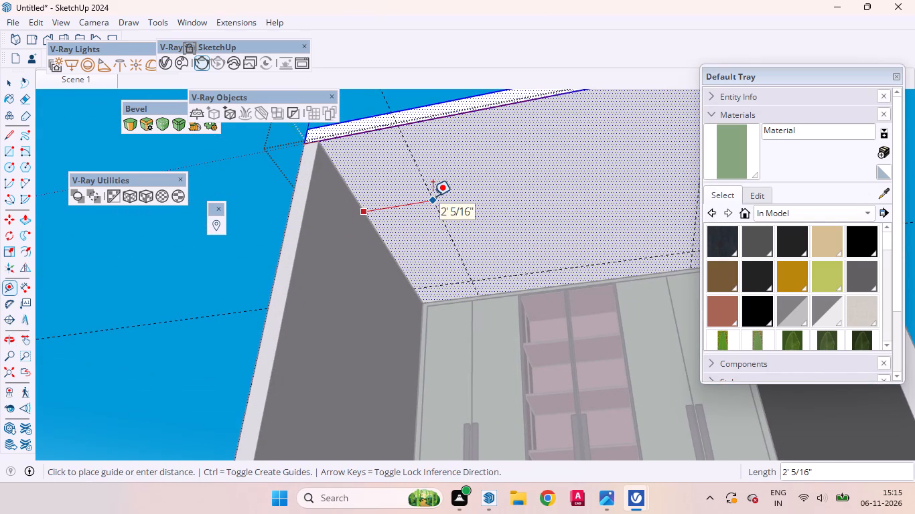
text(12)
key(Return)
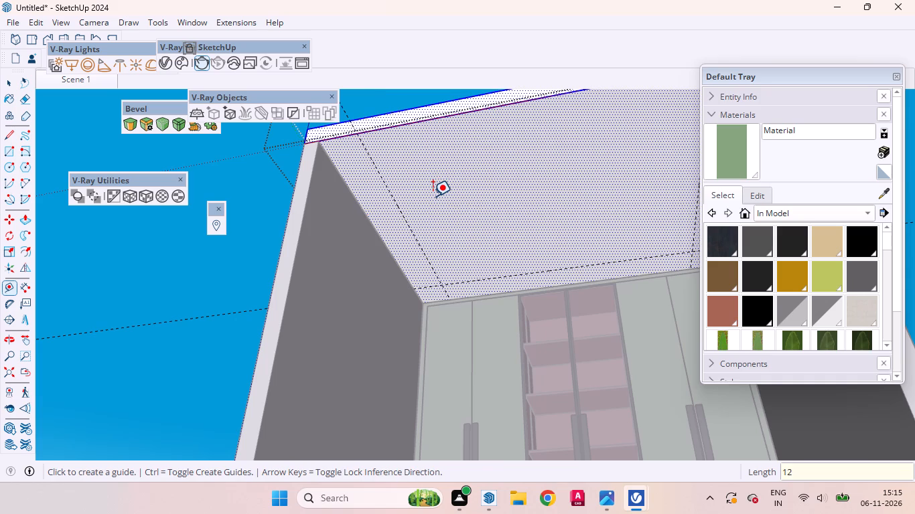
Draw an 8' by about 6' 9 3/8" rectangle on the ceiling underside, from the back-left guide intersection to the right guide near the open front.
scroll(441, 216, down, 3)
middle_drag(454, 250, 307, 272)
scroll(377, 175, up, 2)
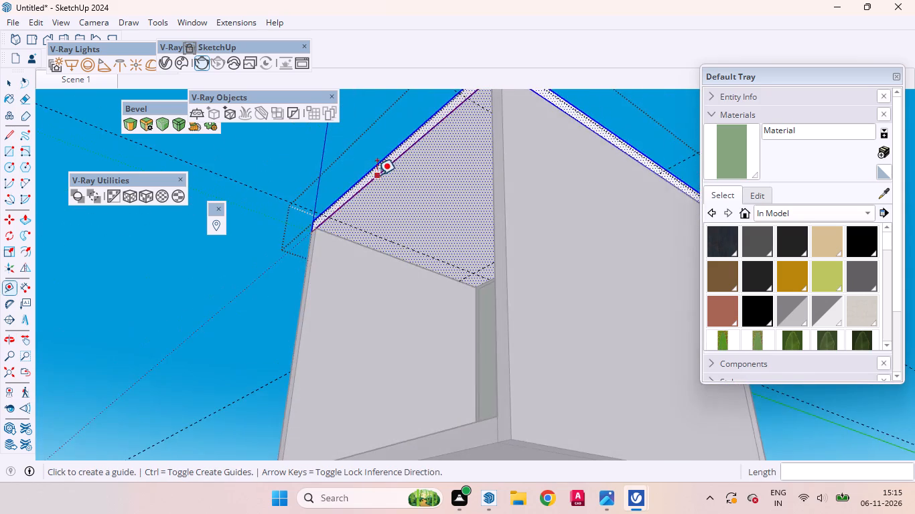
scroll(377, 175, up, 2)
scroll(409, 220, up, 4)
key(space)
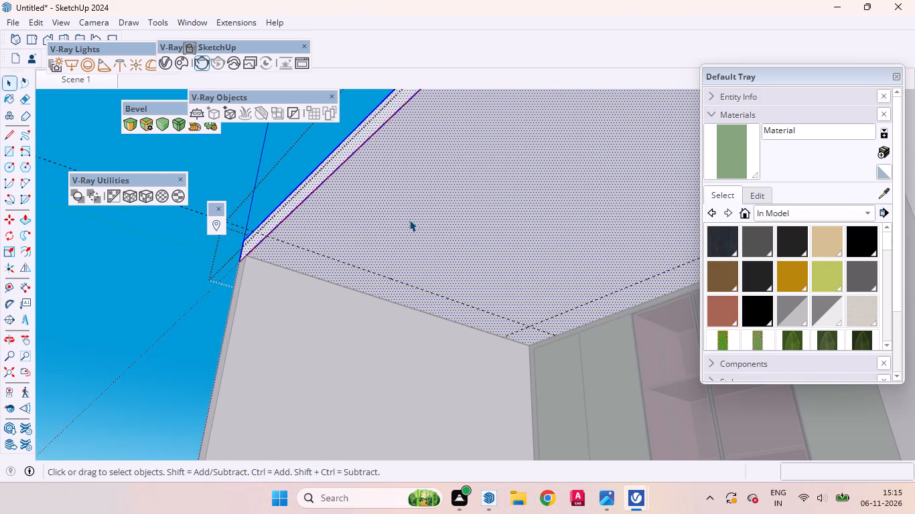
click(11, 157)
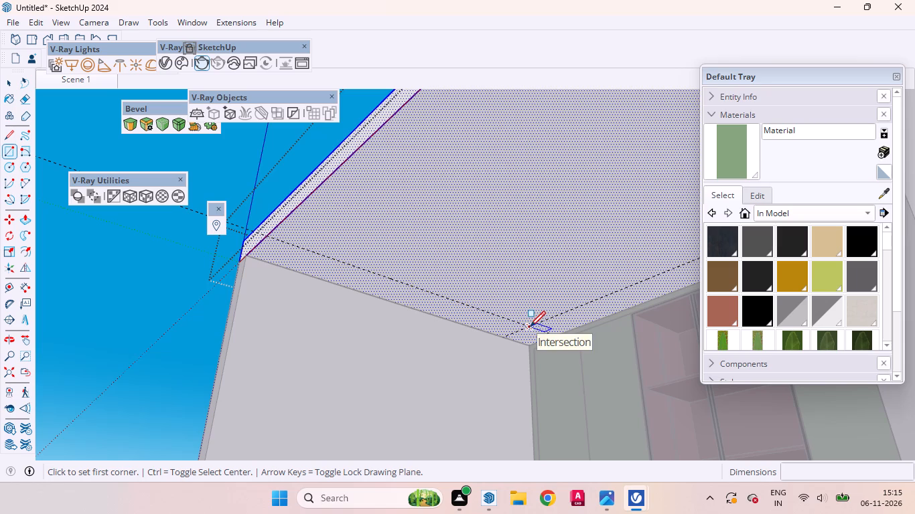
click(530, 327)
scroll(534, 262, down, 10)
scroll(560, 185, up, 2)
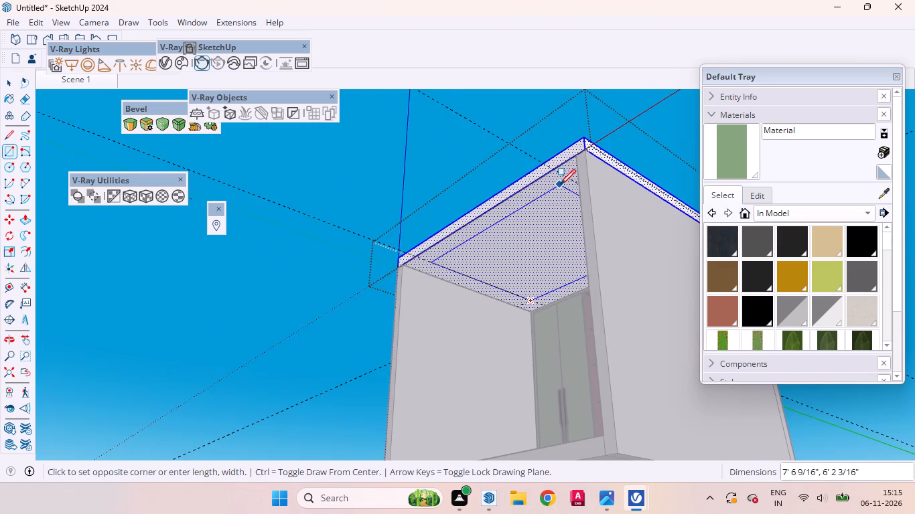
scroll(560, 185, up, 6)
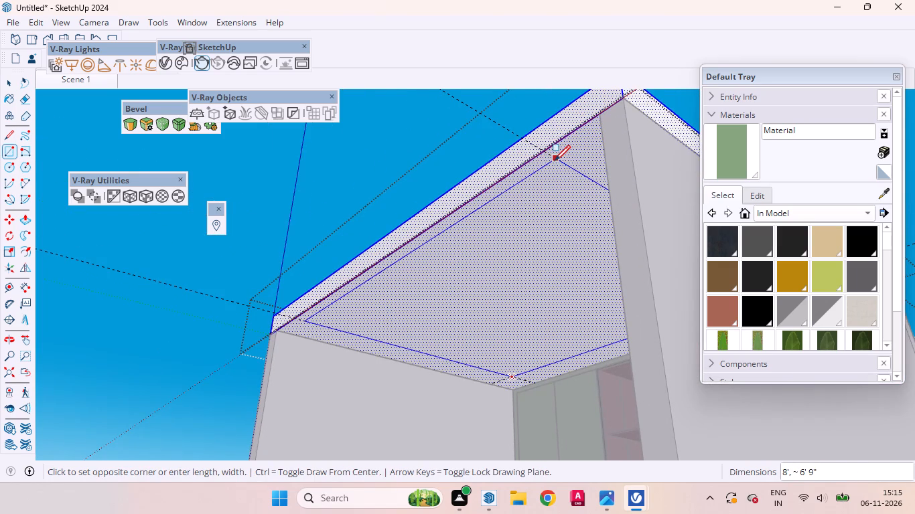
click(553, 159)
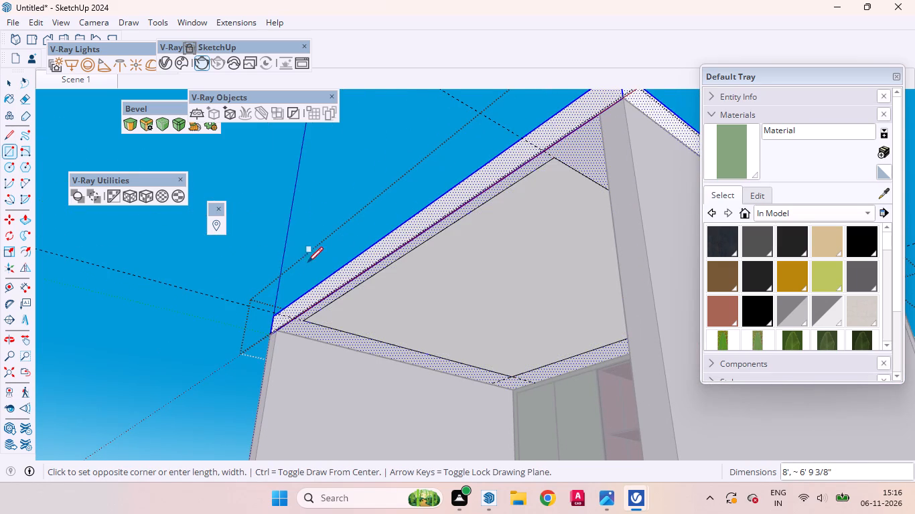
key(space)
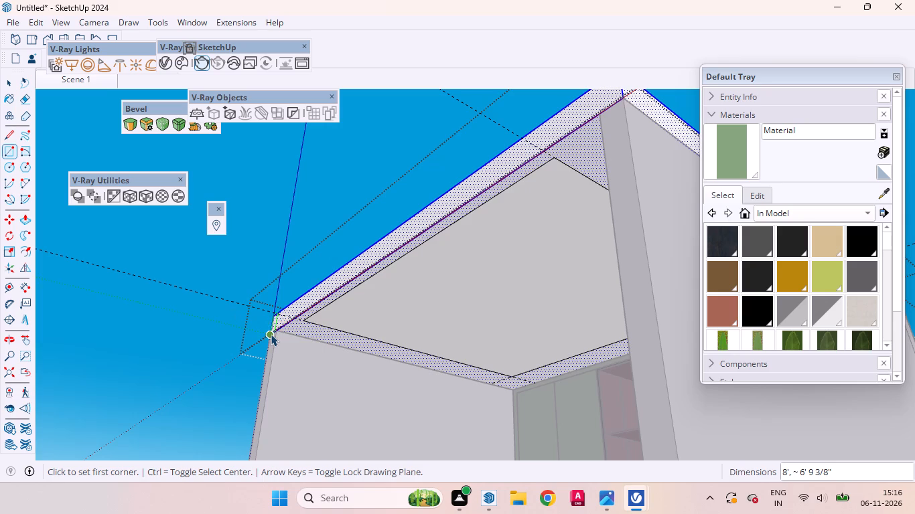
Draw a 100-segment tangent arc from the midpoint of the ceiling rectangle's front edge to its right edge, about 5' 2 15/16" long.
scroll(530, 183, up, 7)
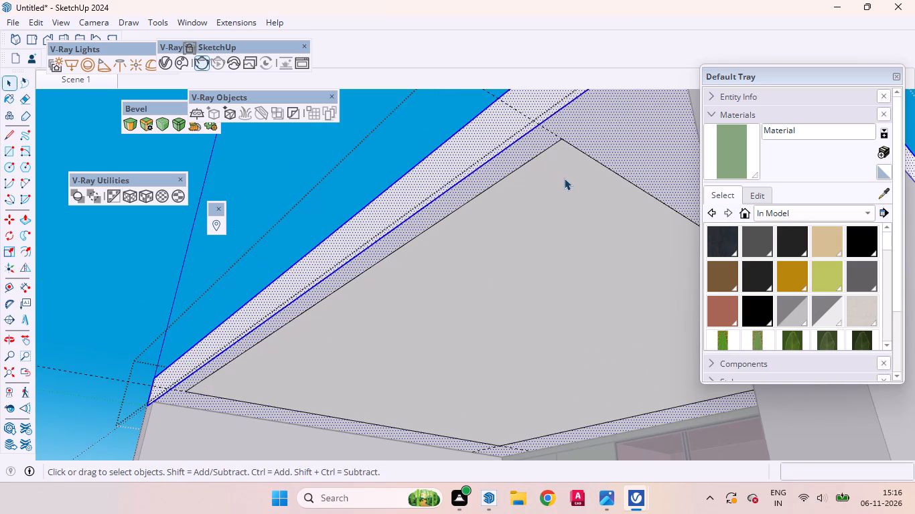
click(567, 246)
middle_drag(529, 276, 585, 233)
scroll(579, 244, down, 8)
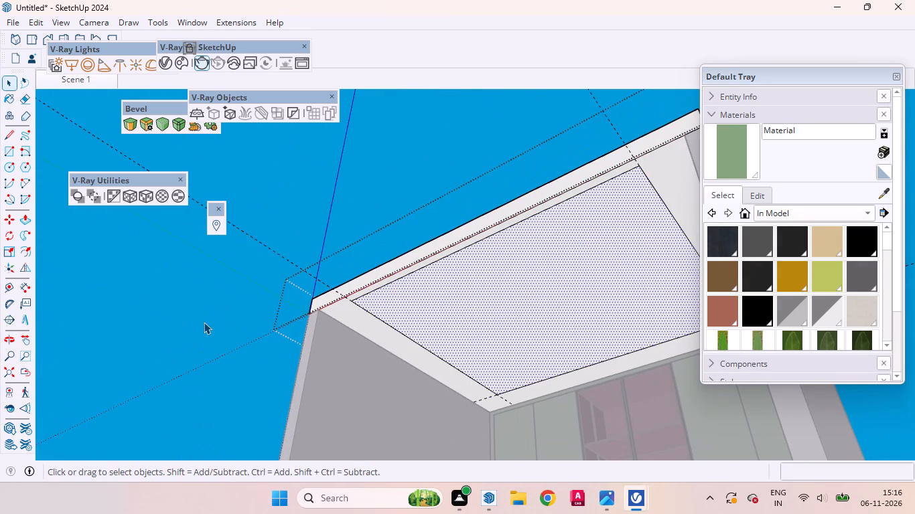
key(a)
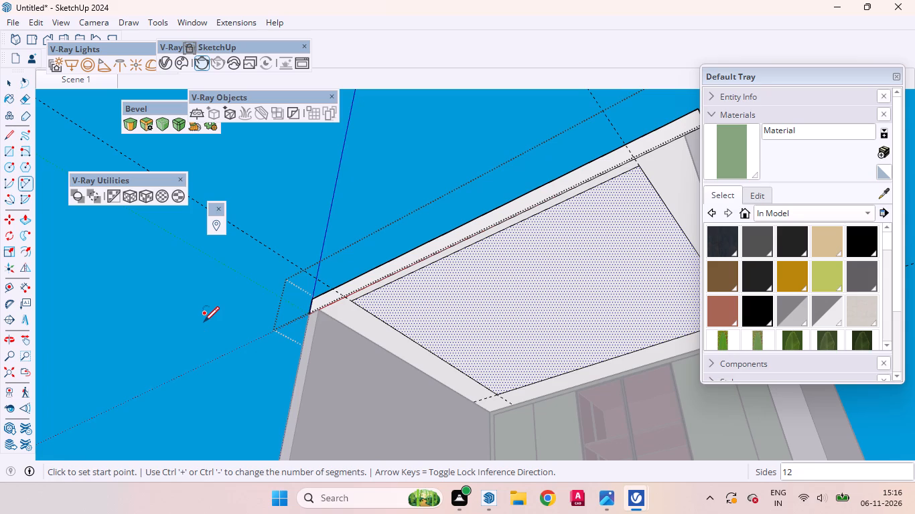
text(100)
key(Return)
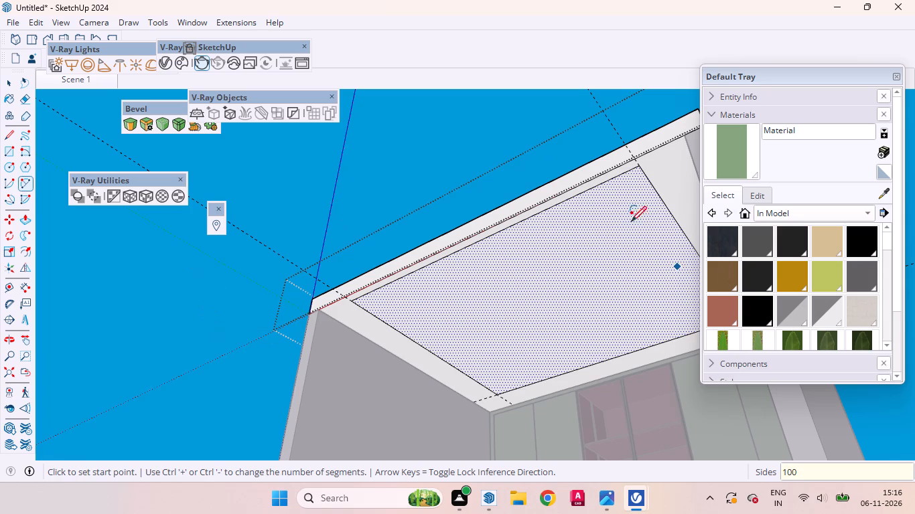
scroll(621, 216, up, 4)
scroll(629, 214, down, 10)
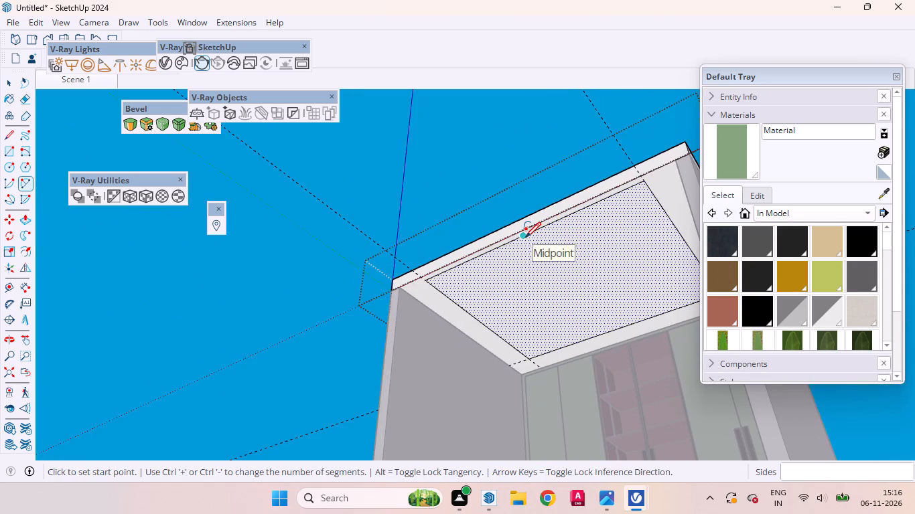
click(525, 238)
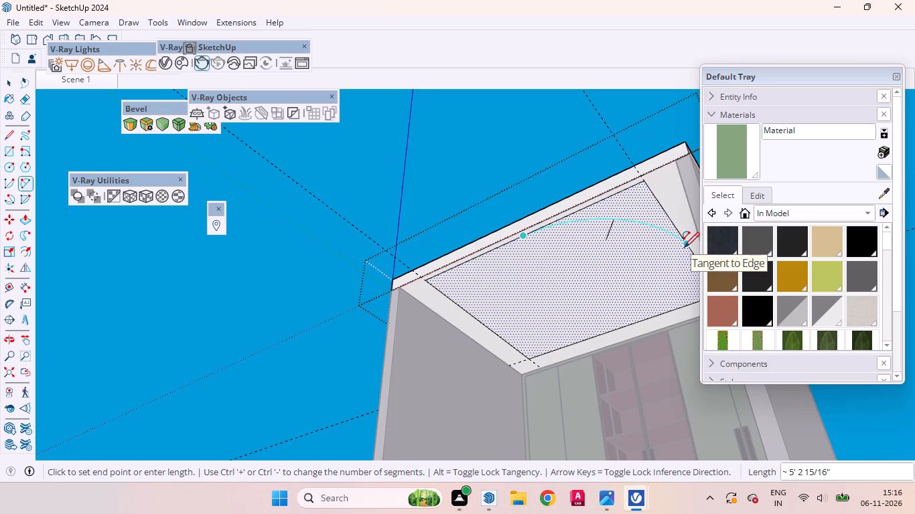
double_click(685, 248)
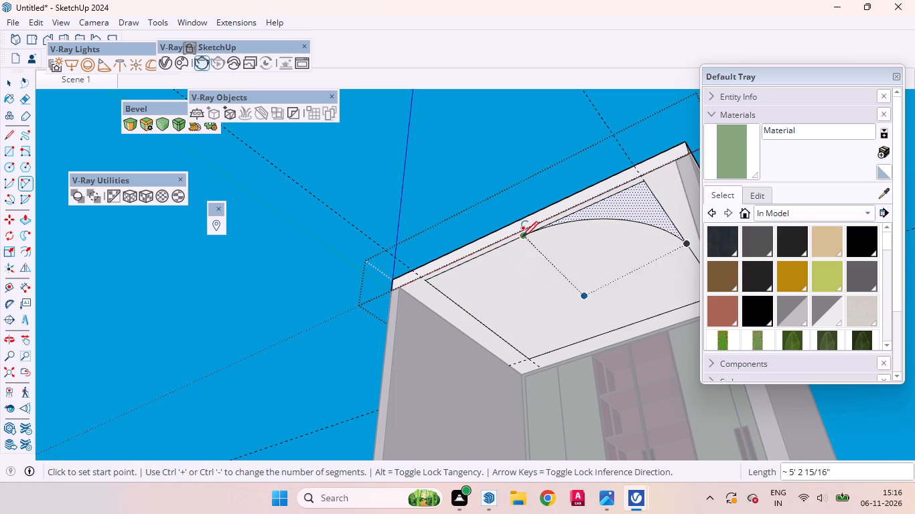
Draw a matching tangent arc from the front edge's midpoint to the rectangle's left edge, about 5' 2 15/16" long.
scroll(517, 280, up, 3)
scroll(517, 280, down, 1)
scroll(517, 280, up, 2)
middle_drag(512, 297, 521, 289)
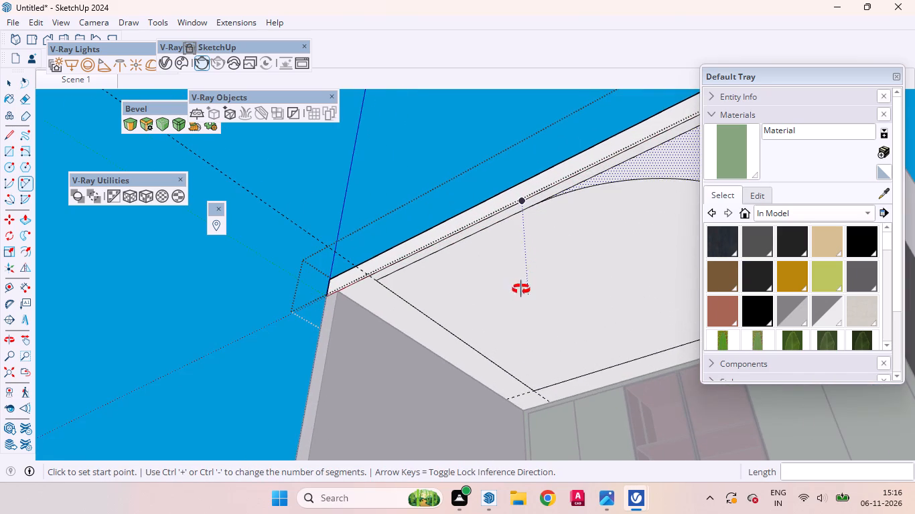
middle_drag(521, 289, 575, 205)
scroll(534, 307, down, 4)
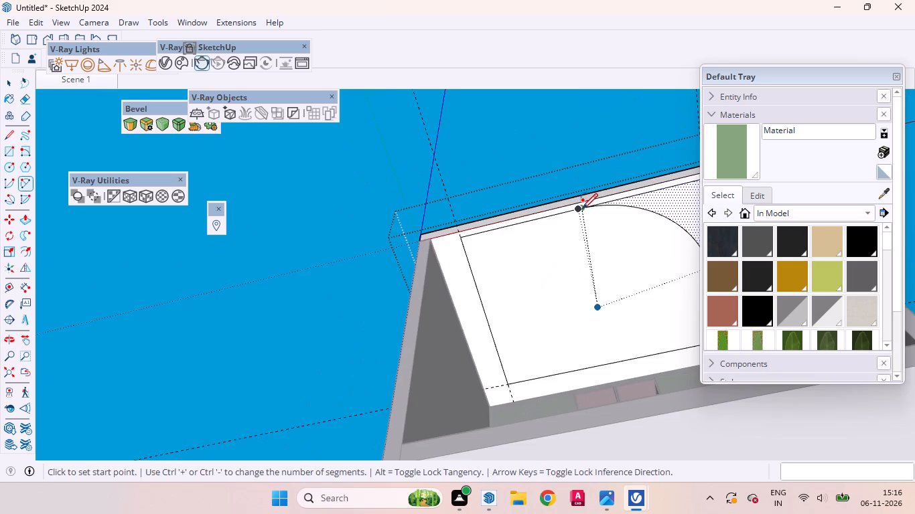
click(577, 209)
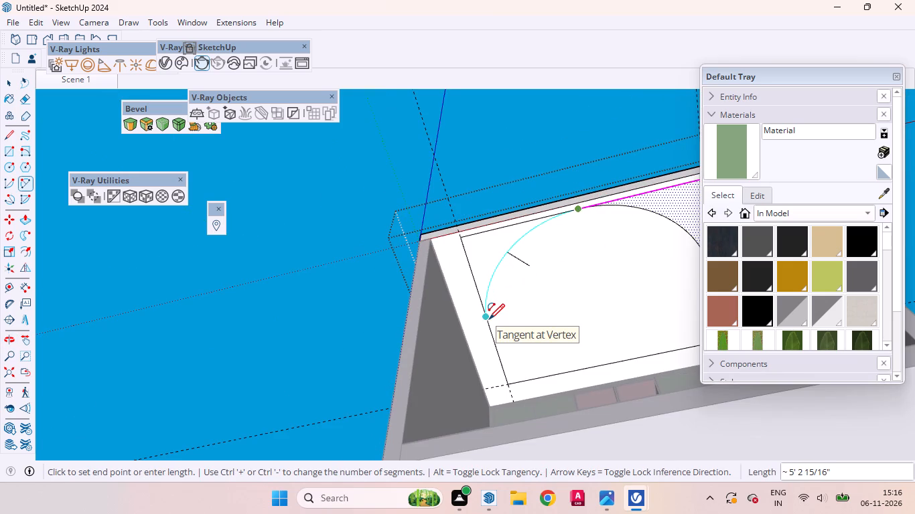
double_click(489, 319)
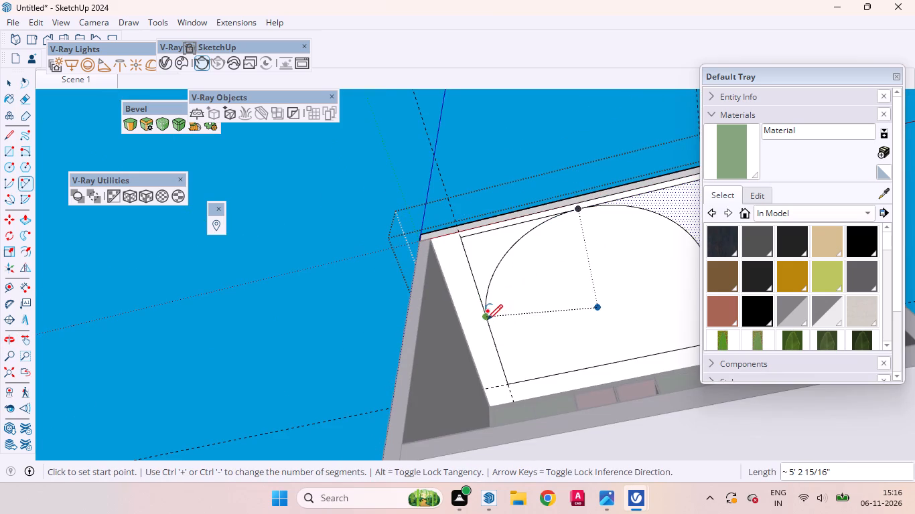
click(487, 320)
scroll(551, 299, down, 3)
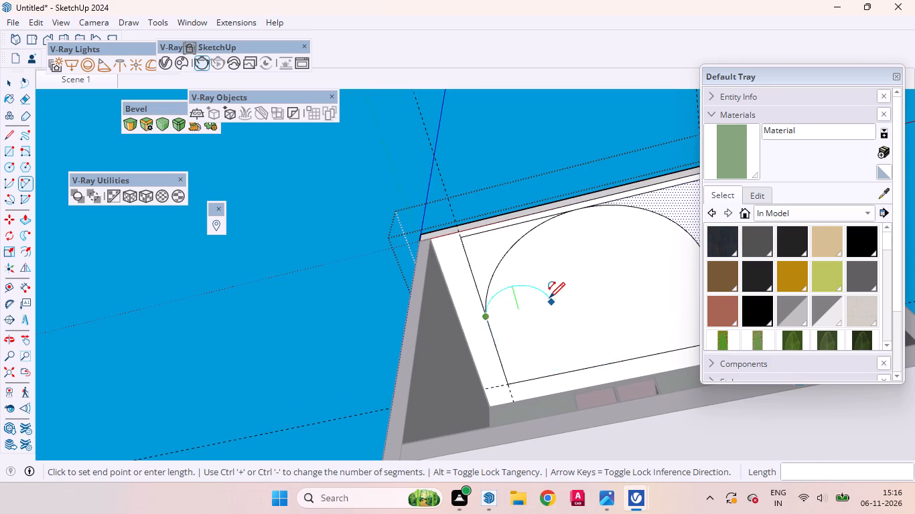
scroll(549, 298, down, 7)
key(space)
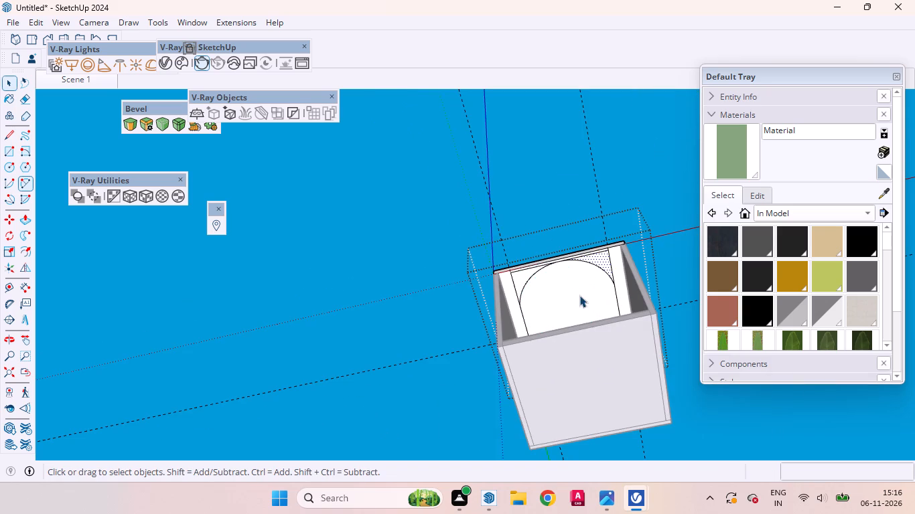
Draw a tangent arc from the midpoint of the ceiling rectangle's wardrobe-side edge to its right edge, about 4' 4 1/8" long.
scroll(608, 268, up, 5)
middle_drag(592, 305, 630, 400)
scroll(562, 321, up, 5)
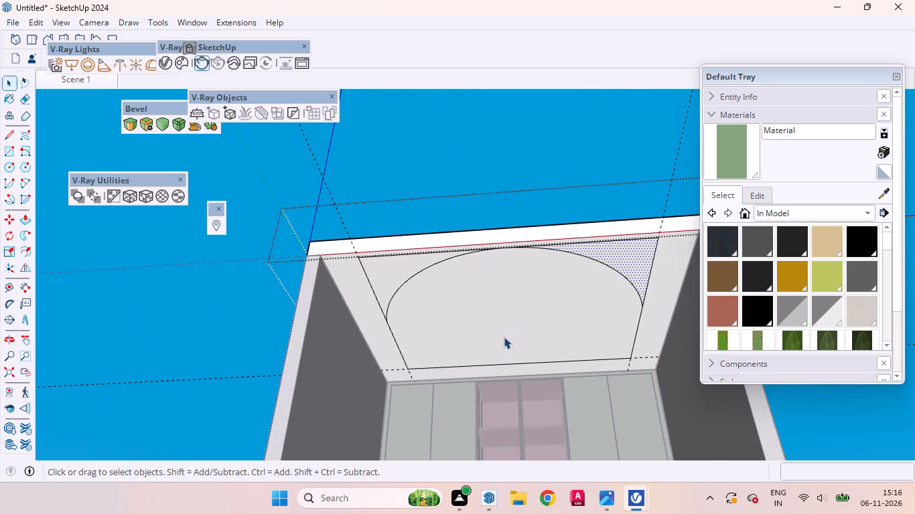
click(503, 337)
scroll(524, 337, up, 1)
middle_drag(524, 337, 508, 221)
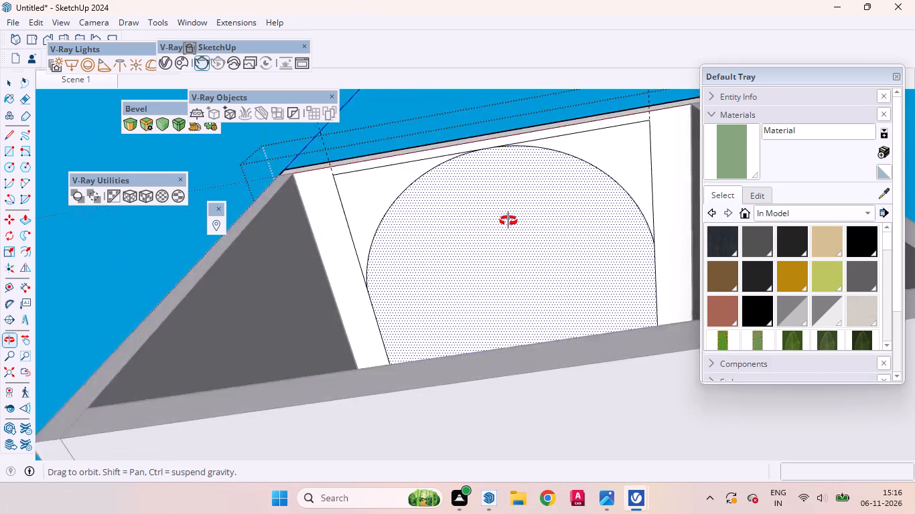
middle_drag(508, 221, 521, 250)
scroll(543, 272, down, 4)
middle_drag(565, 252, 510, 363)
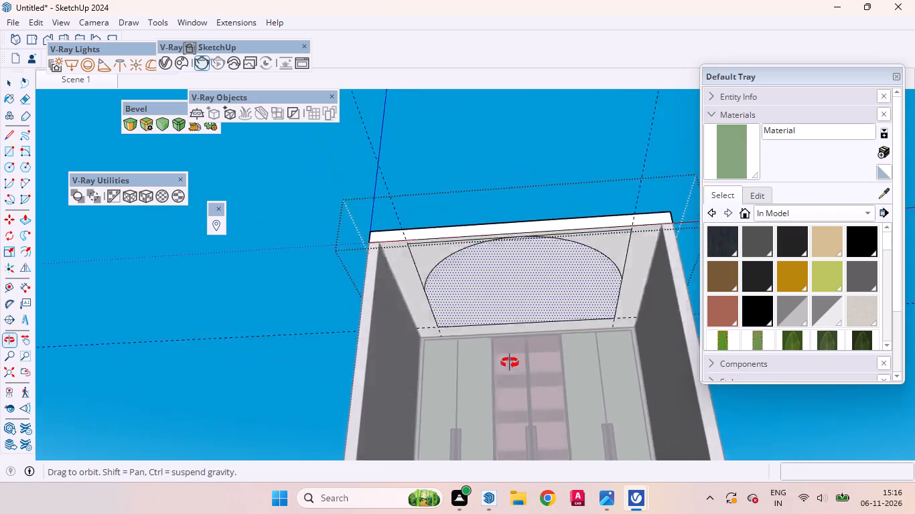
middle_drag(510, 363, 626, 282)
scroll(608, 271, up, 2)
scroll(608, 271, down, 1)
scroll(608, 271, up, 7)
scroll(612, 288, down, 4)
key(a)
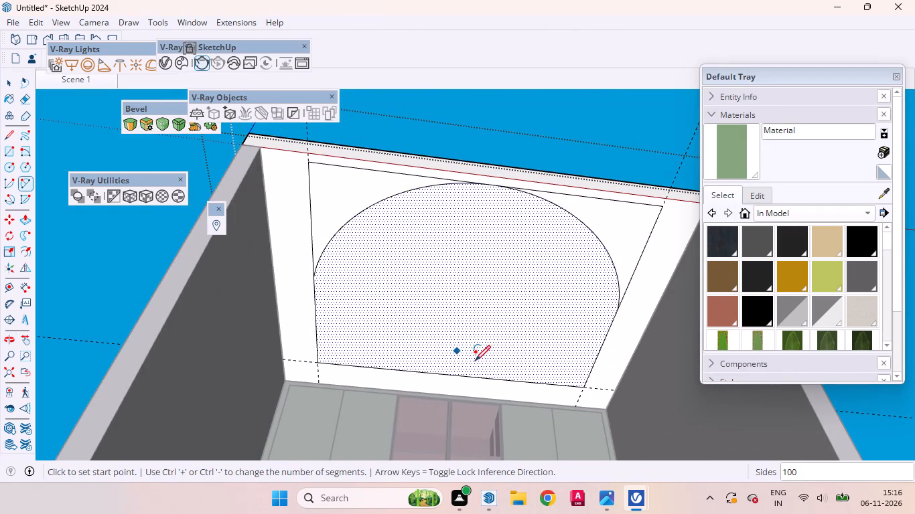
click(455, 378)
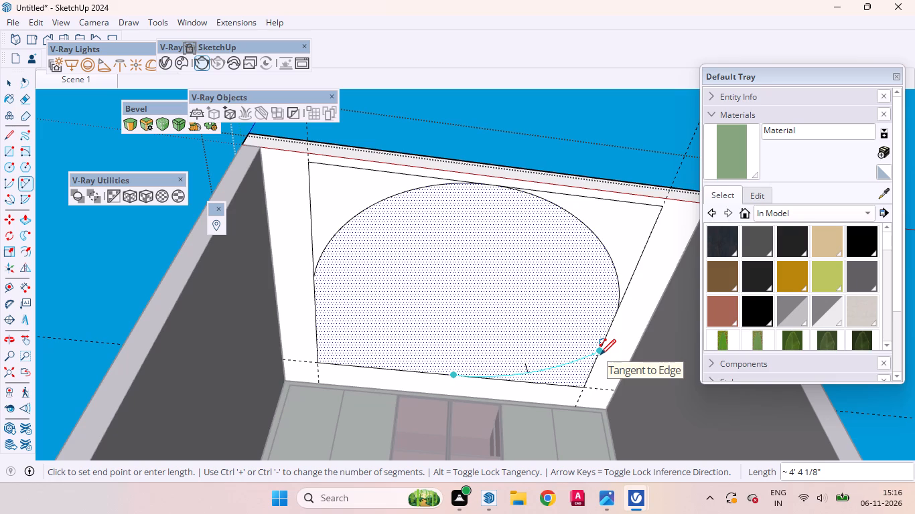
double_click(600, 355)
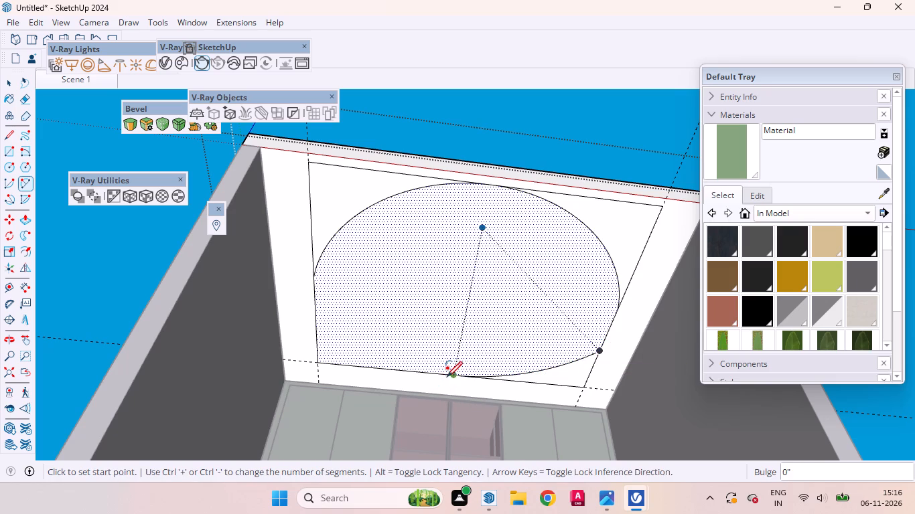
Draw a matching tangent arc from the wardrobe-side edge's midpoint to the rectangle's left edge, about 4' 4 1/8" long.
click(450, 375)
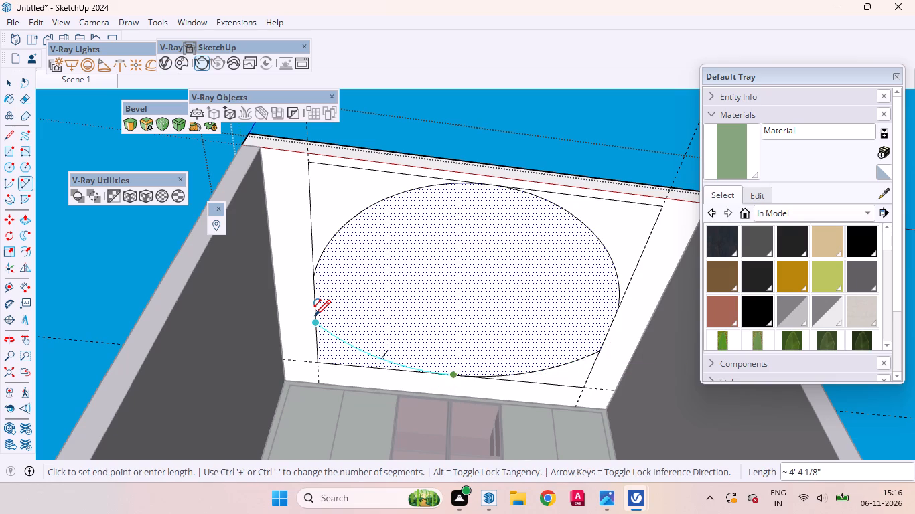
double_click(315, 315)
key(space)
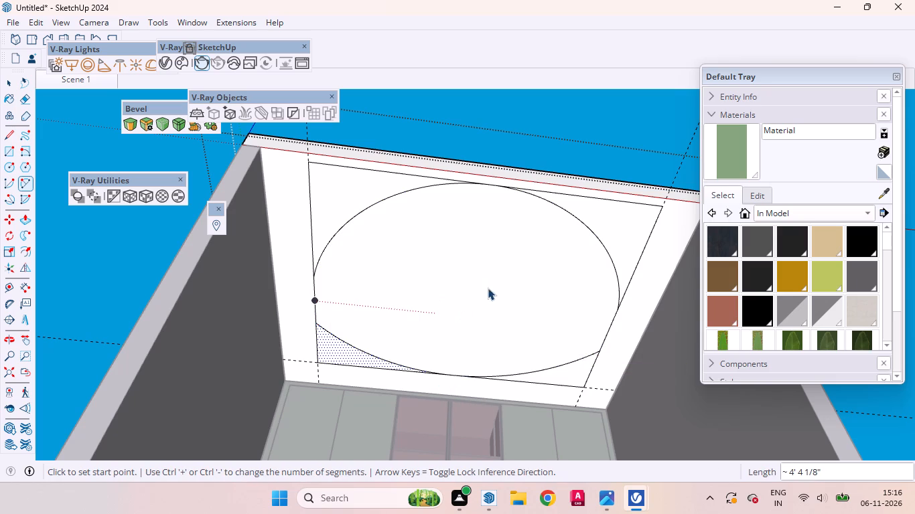
Undo all four arcs drawn inside the ceiling rectangle, back to the plain rectangle.
middle_drag(486, 240, 419, 222)
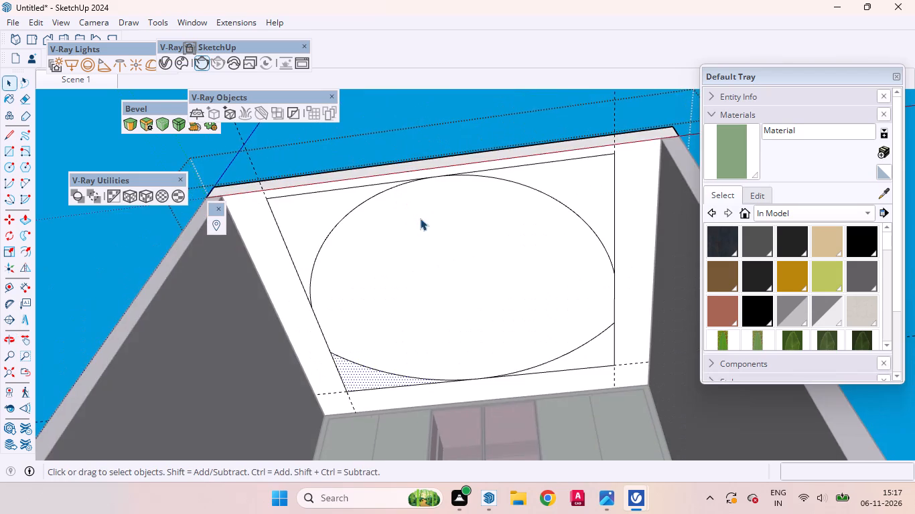
scroll(531, 226, up, 3)
key(ctrl+z)
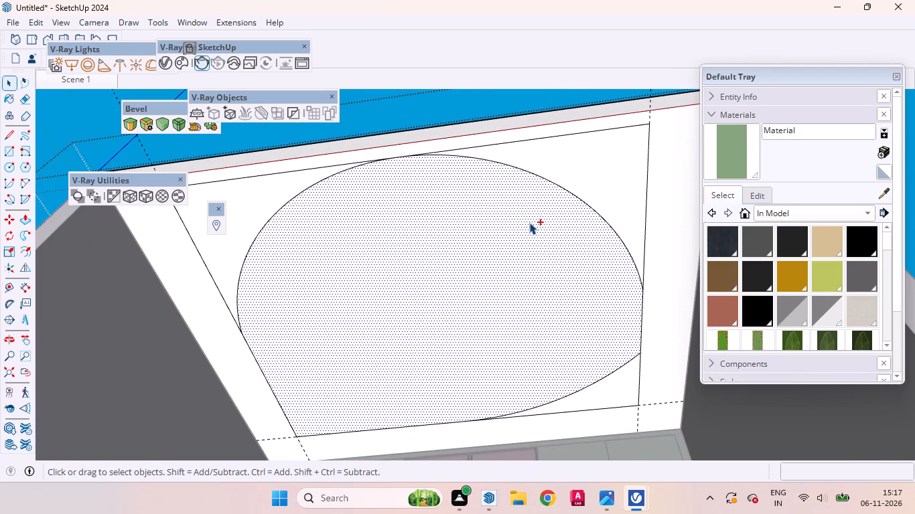
key(ctrl+z)
key(ctrl+z)
key(ctrl+z)
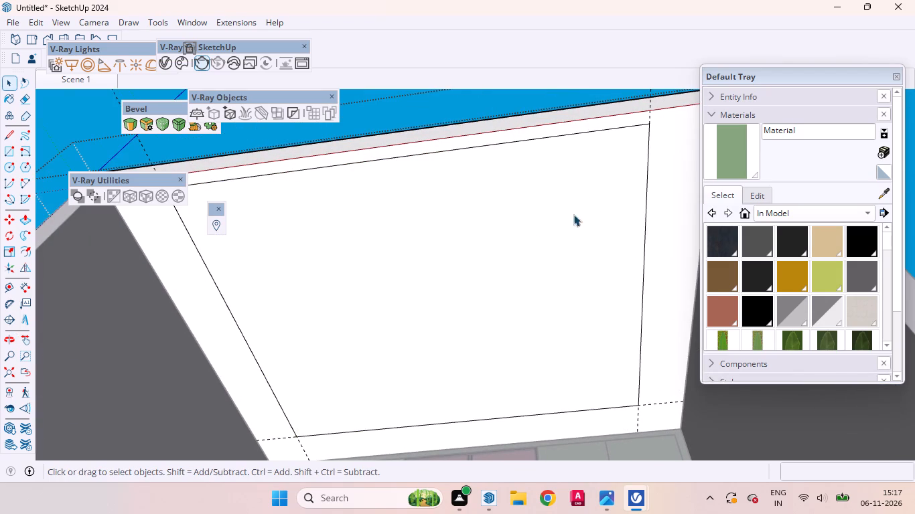
Place guides on the ceiling underside 2' in from the rectangle's right edge and 2' in from its left edge.
scroll(577, 214, down, 3)
click(561, 270)
middle_drag(543, 270, 579, 293)
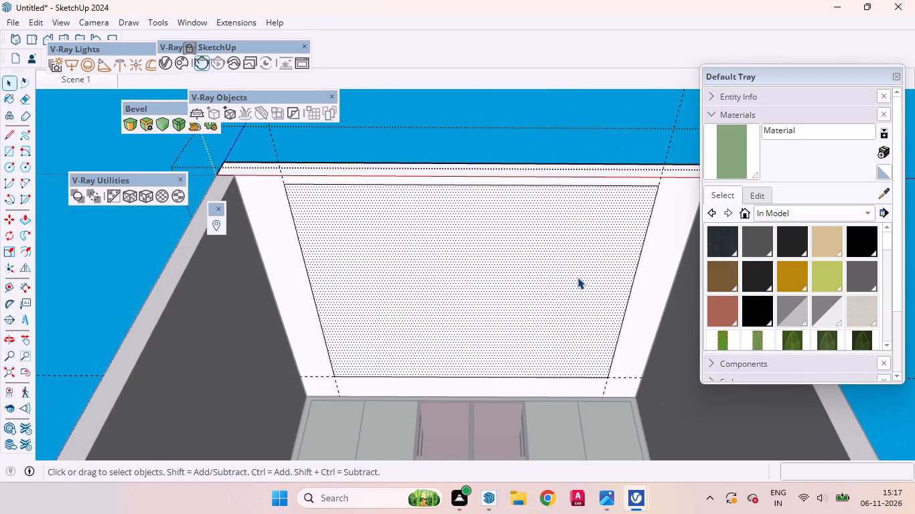
key(t)
click(637, 253)
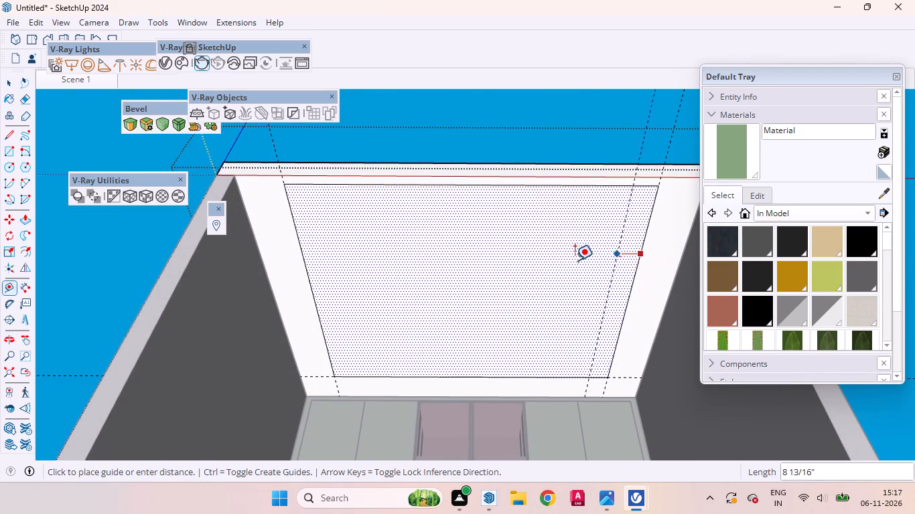
key(2)
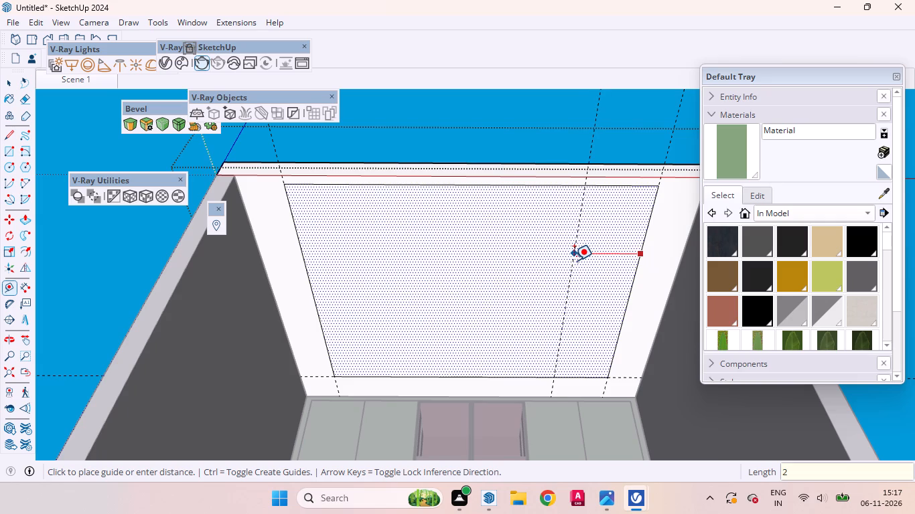
key(apostrophe)
key(Return)
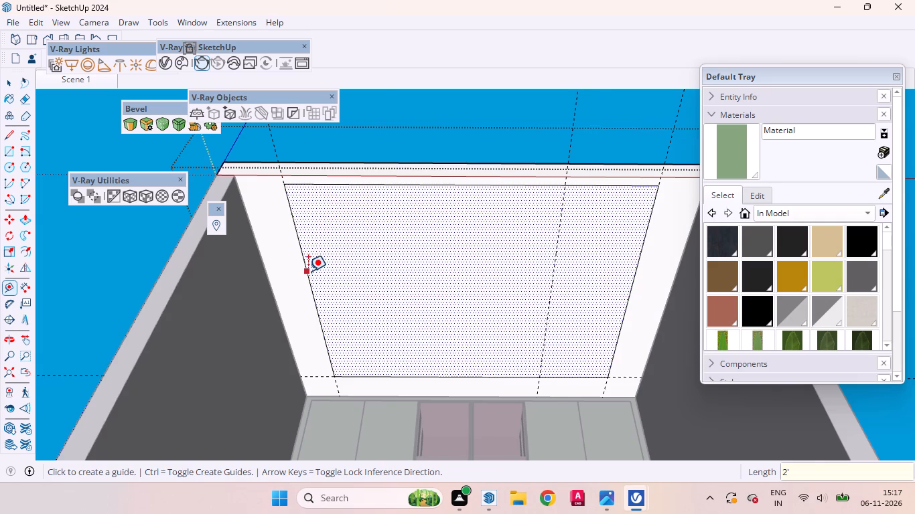
click(308, 271)
text(2')
key(Return)
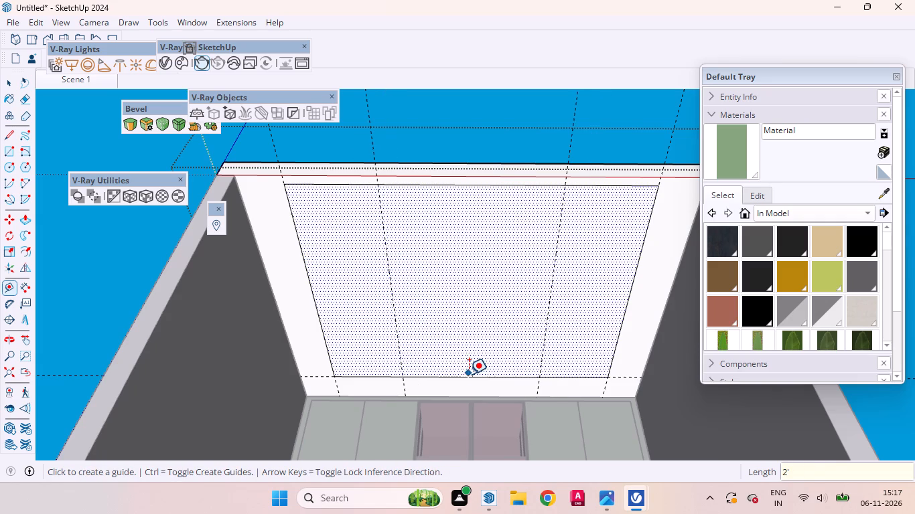
Place a guide 2' in from the ceiling rectangle's wardrobe-side edge.
click(468, 374)
text(2')
key(Return)
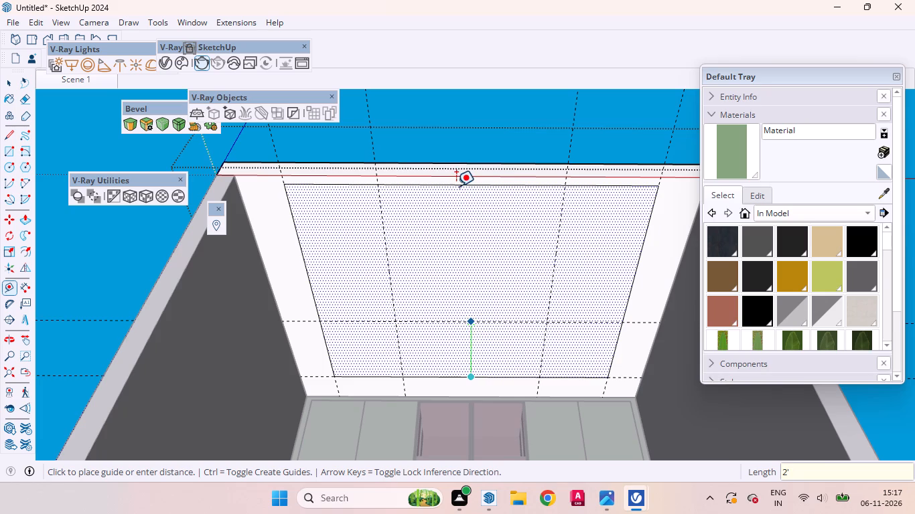
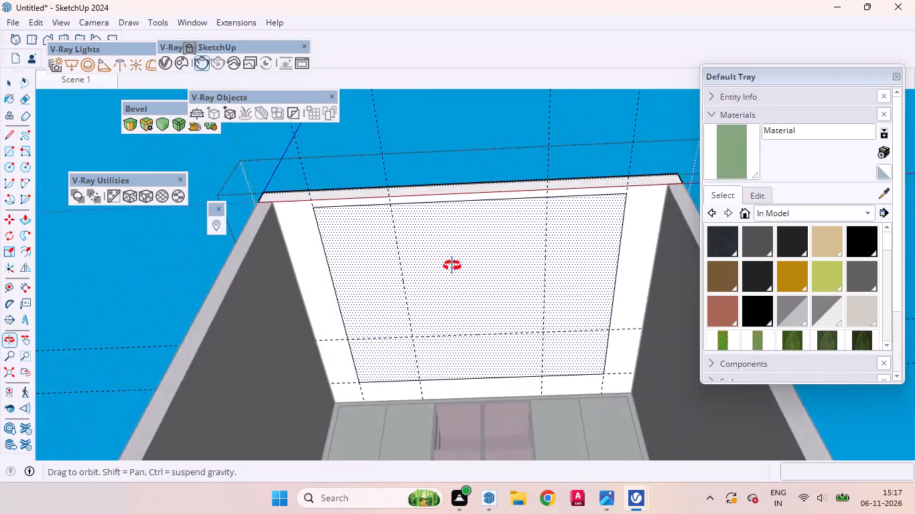
Place a guide on the ceiling underside 2' in from the rectangle's edge opposite the wardrobe.
key(t)
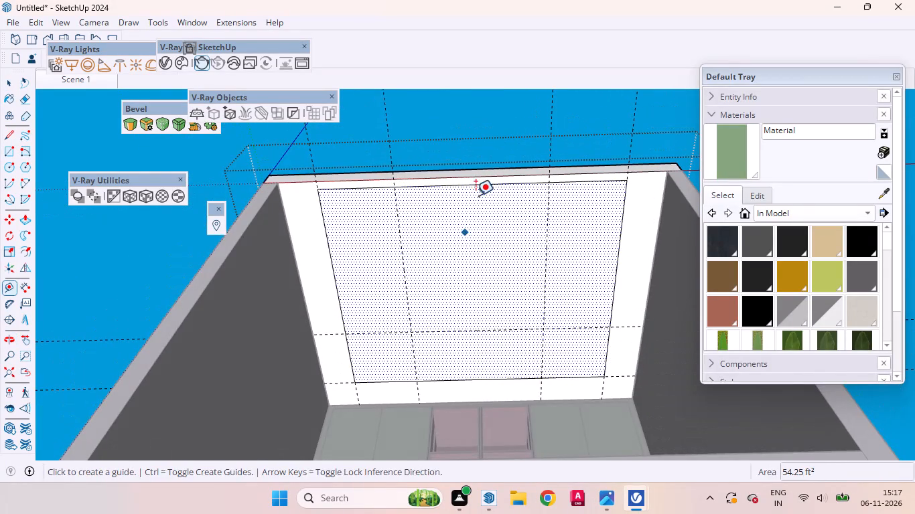
click(467, 186)
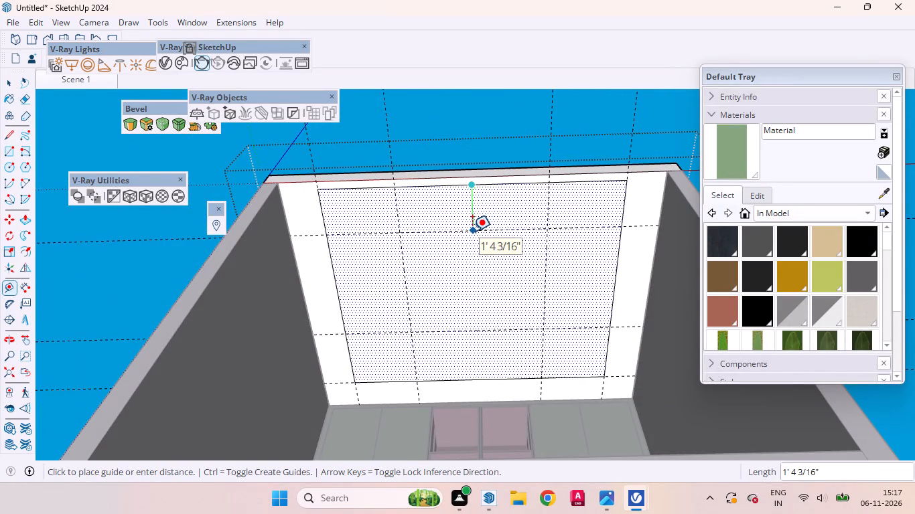
text(2')
key(Return)
key(space)
Round all four corners of the ceiling rectangle with tangent arcs of 2' radius, spanning the points where the guides cross its edges.
scroll(490, 259, down, 3)
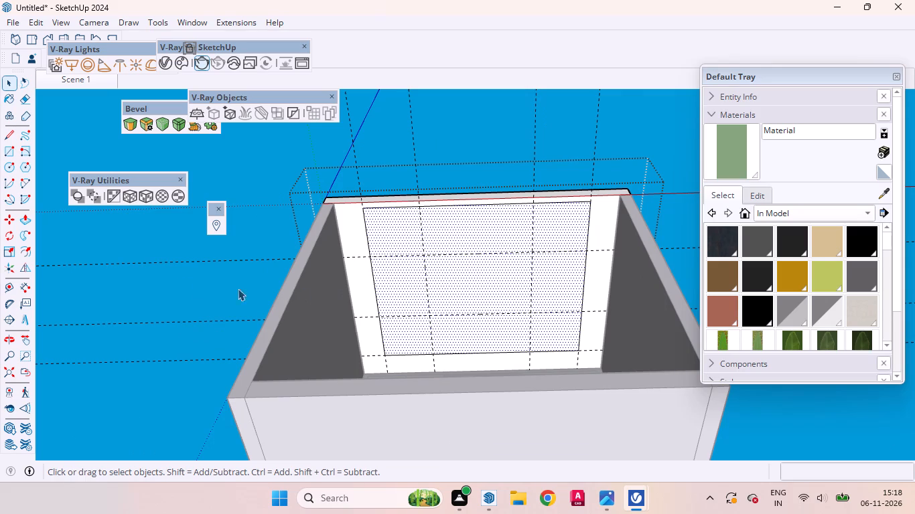
key(a)
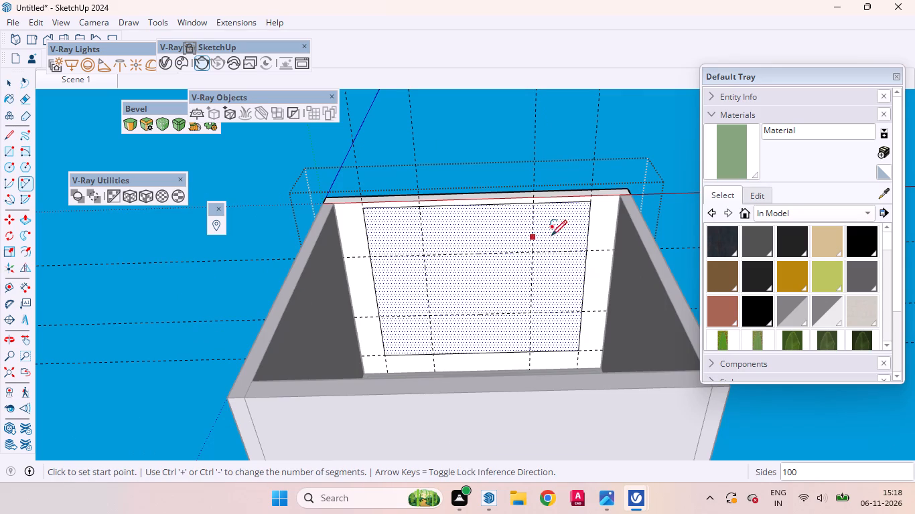
click(583, 250)
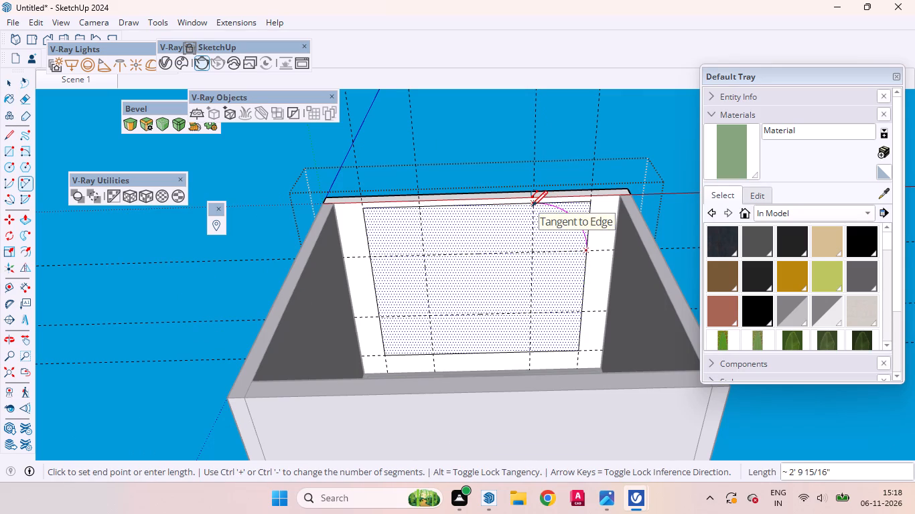
double_click(532, 206)
scroll(571, 335, up, 4)
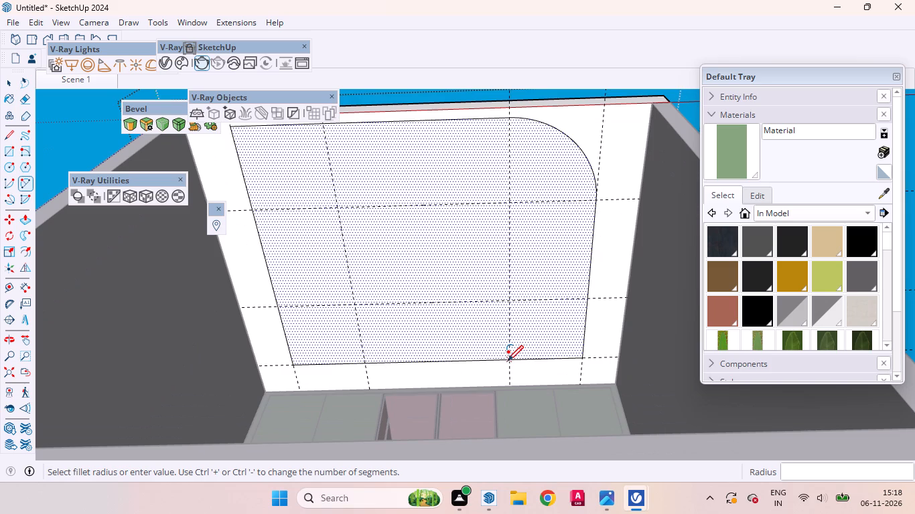
click(508, 360)
double_click(587, 298)
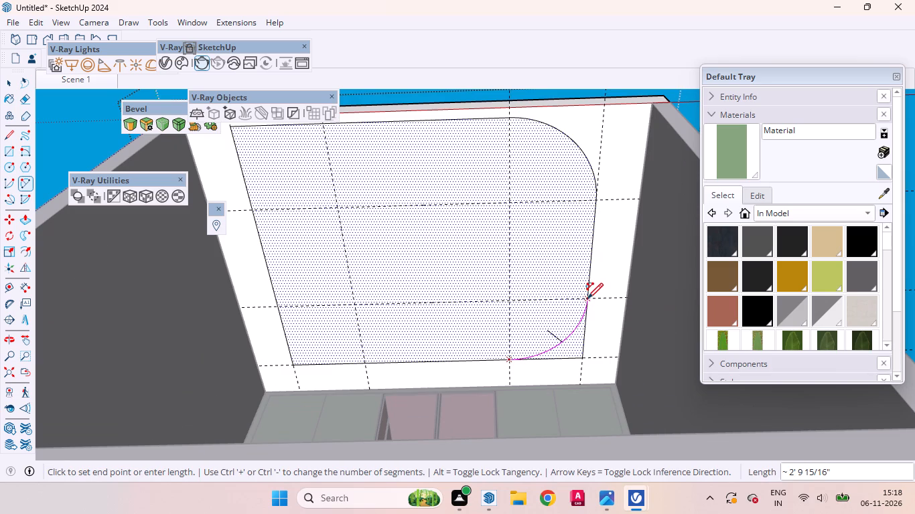
scroll(612, 363, down, 4)
scroll(439, 349, up, 4)
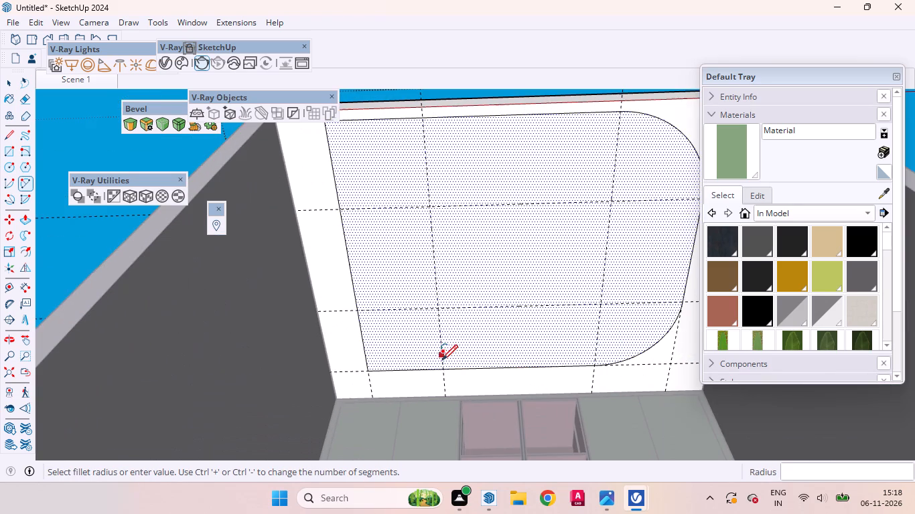
click(445, 367)
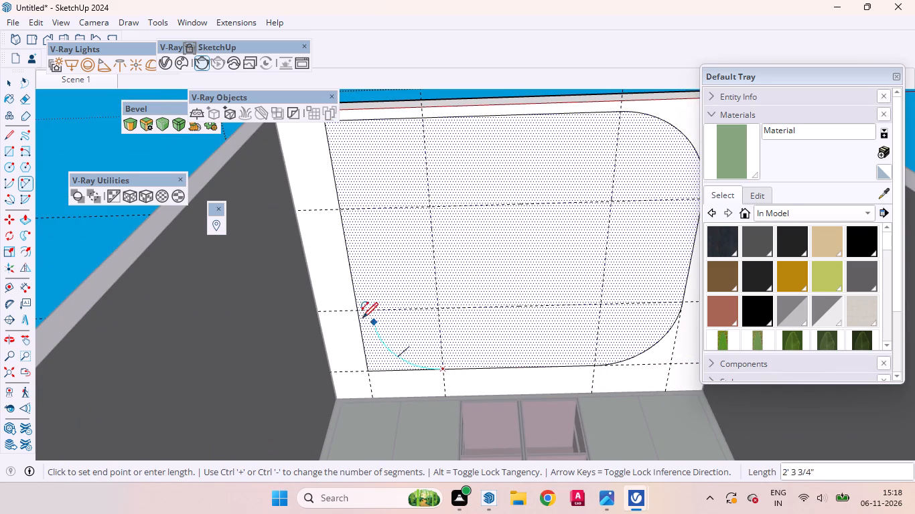
double_click(356, 311)
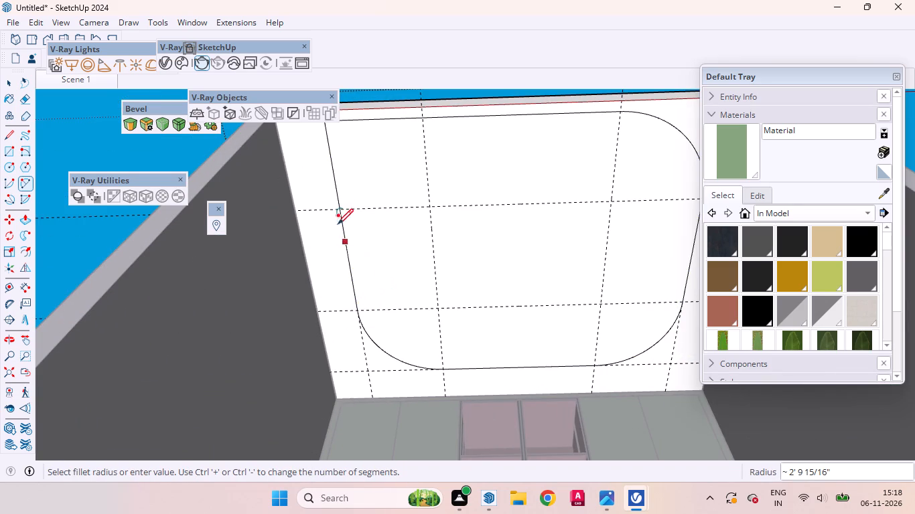
click(337, 210)
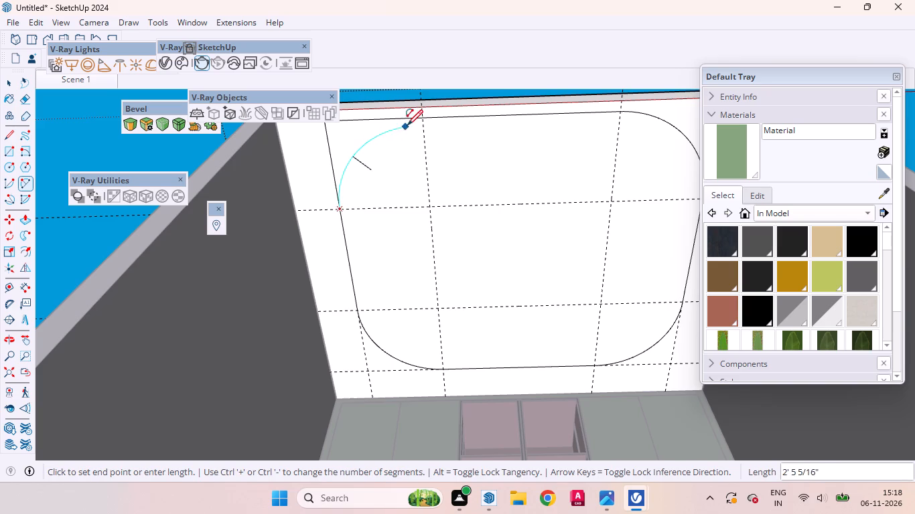
double_click(419, 121)
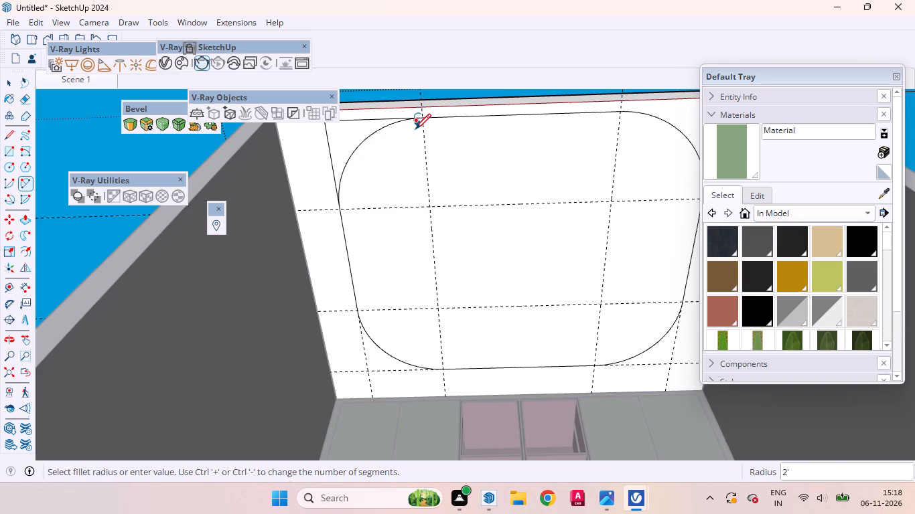
key(space)
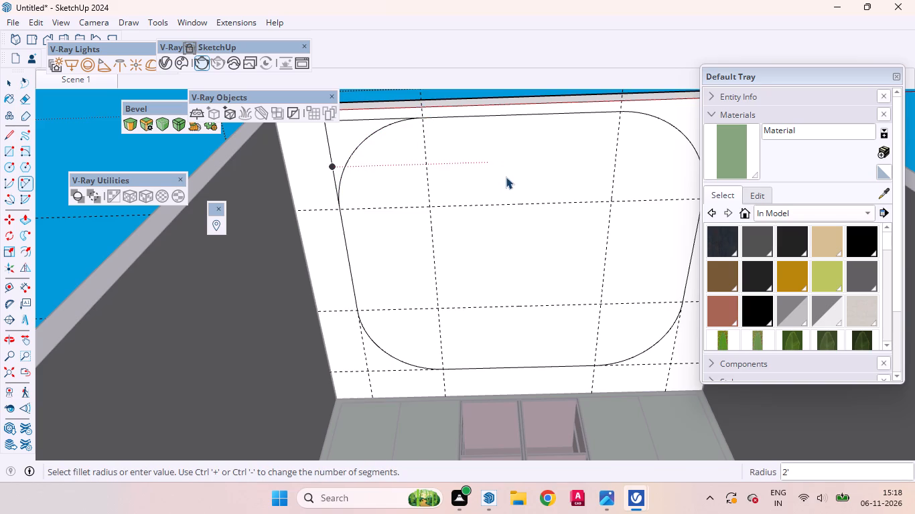
Erase the two leftover straight edges outside the arc at the rectangle's left corner opposite the wardrobe.
click(507, 169)
middle_drag(493, 204, 388, 254)
scroll(493, 204, up, 1)
scroll(451, 244, up, 4)
scroll(525, 247, down, 4)
scroll(338, 218, up, 8)
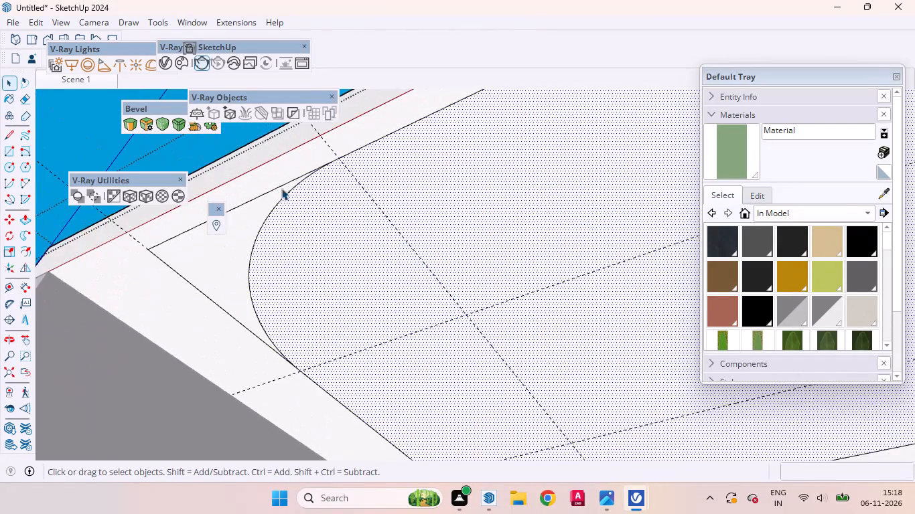
scroll(470, 246, down, 4)
scroll(333, 233, up, 3)
click(304, 223)
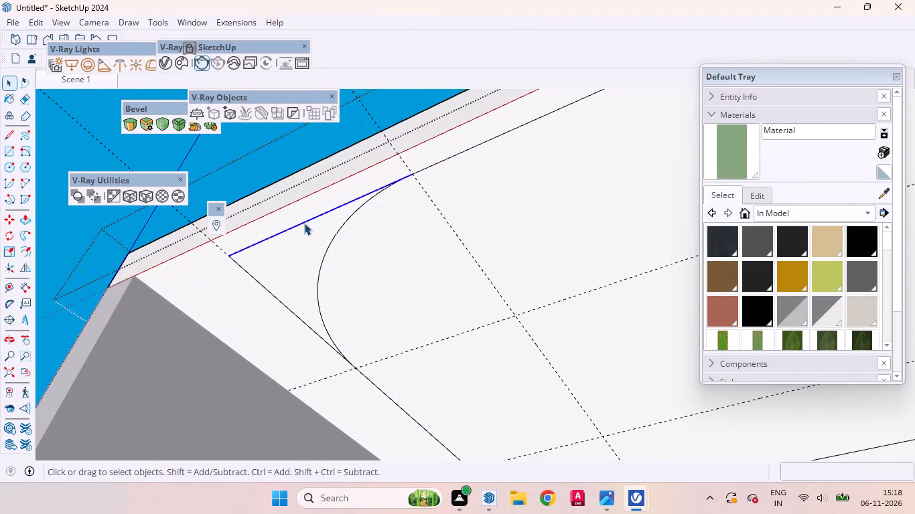
right_click(304, 223)
click(354, 248)
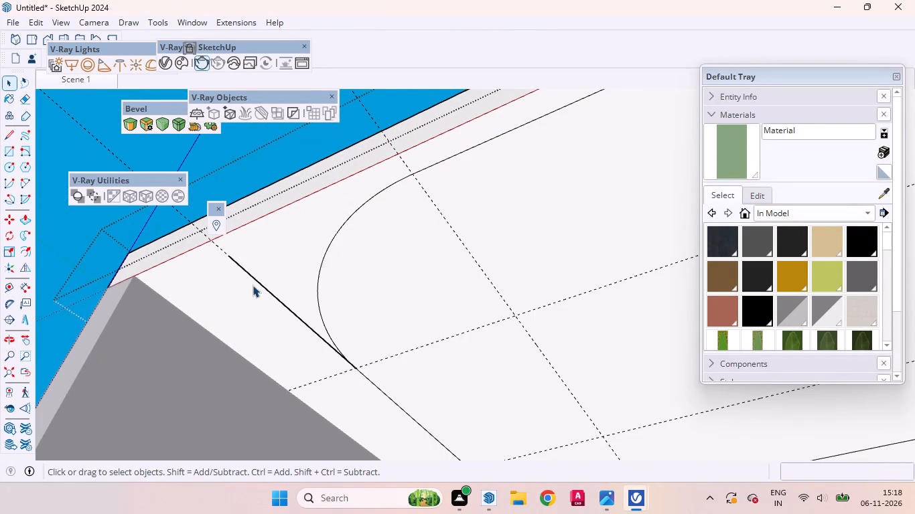
click(255, 280)
right_click(256, 280)
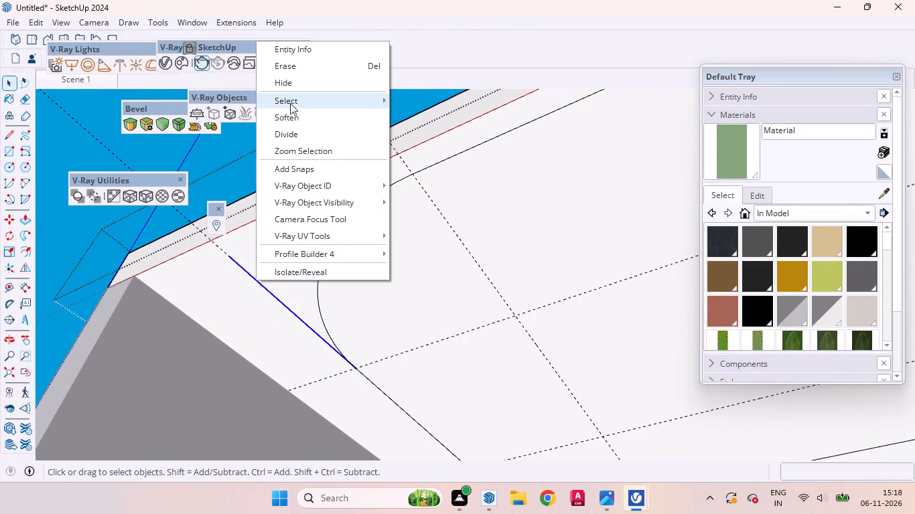
click(282, 72)
Push/Pull the rounded rectangle face 4" up into the ceiling to form a recess.
click(406, 278)
scroll(406, 289, down, 2)
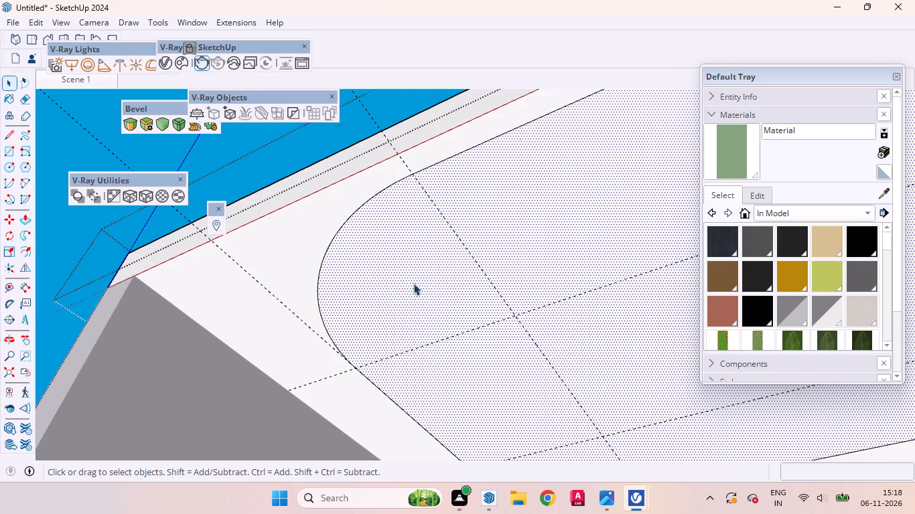
scroll(413, 283, down, 12)
middle_drag(444, 272, 613, 232)
scroll(565, 305, up, 2)
scroll(565, 305, down, 1)
scroll(565, 305, up, 2)
key(p)
scroll(515, 304, up, 5)
drag(514, 299, 516, 288)
key(2)
key(BackSpace)
key(4)
key(BackSpace)
key(4)
key(Return)
key(space)
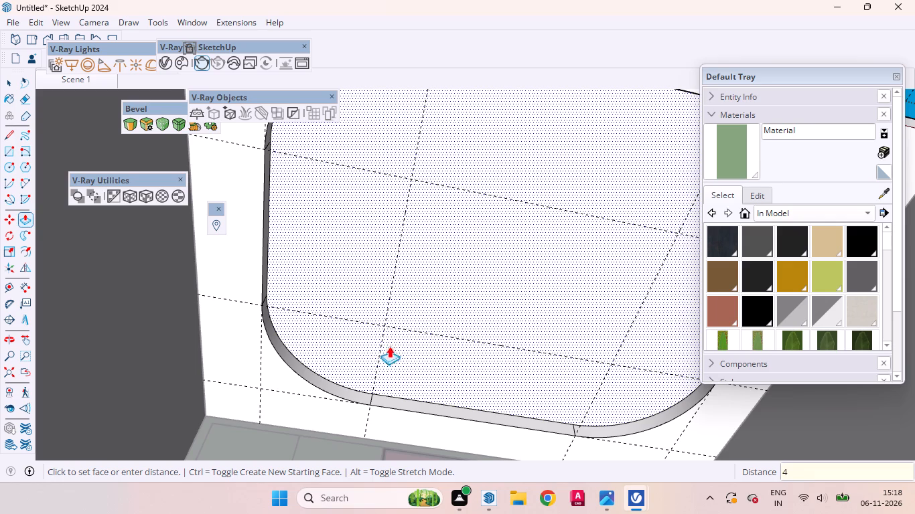
Push/Pull the ceiling border face around the recess 2.5" up into the slab, creating a new starting face.
scroll(376, 383, down, 4)
scroll(453, 376, down, 3)
scroll(450, 376, up, 2)
scroll(450, 376, down, 7)
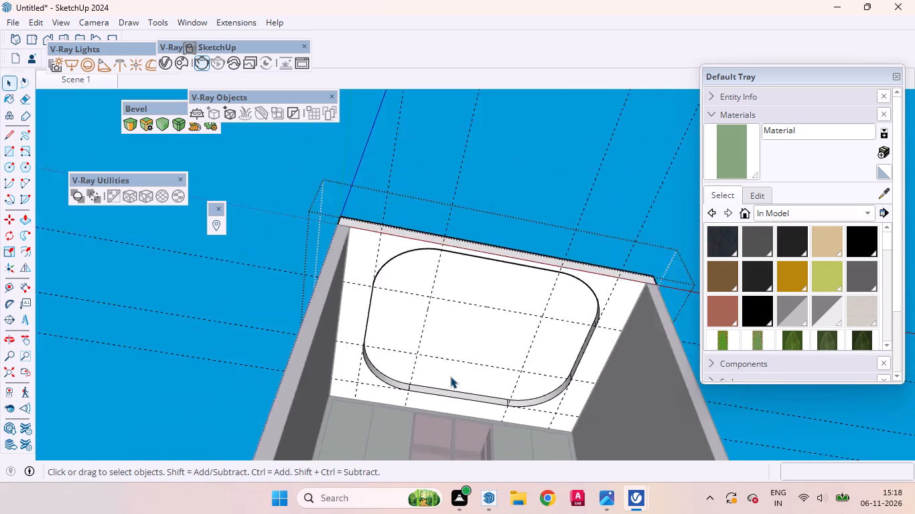
middle_drag(468, 369, 228, 448)
scroll(434, 357, up, 16)
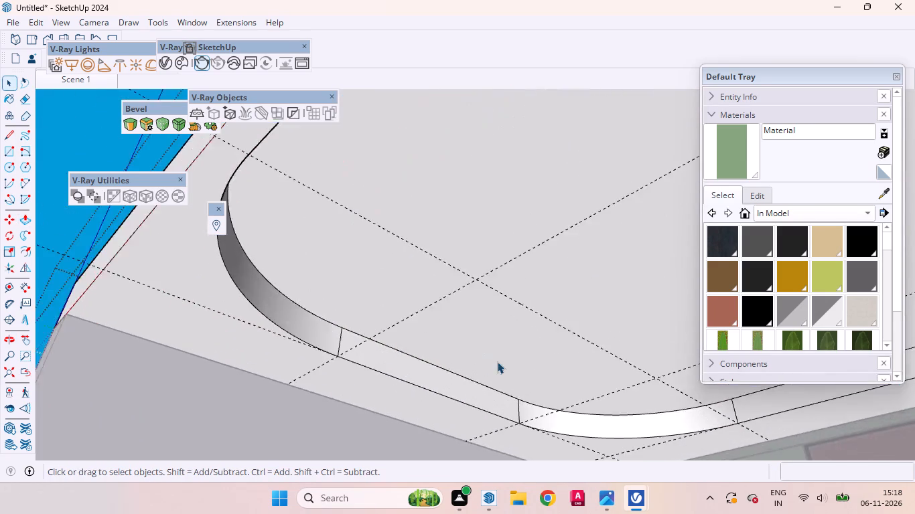
scroll(474, 363, down, 9)
scroll(471, 364, up, 1)
scroll(471, 364, down, 8)
scroll(419, 351, up, 7)
scroll(437, 356, down, 1)
scroll(437, 356, up, 9)
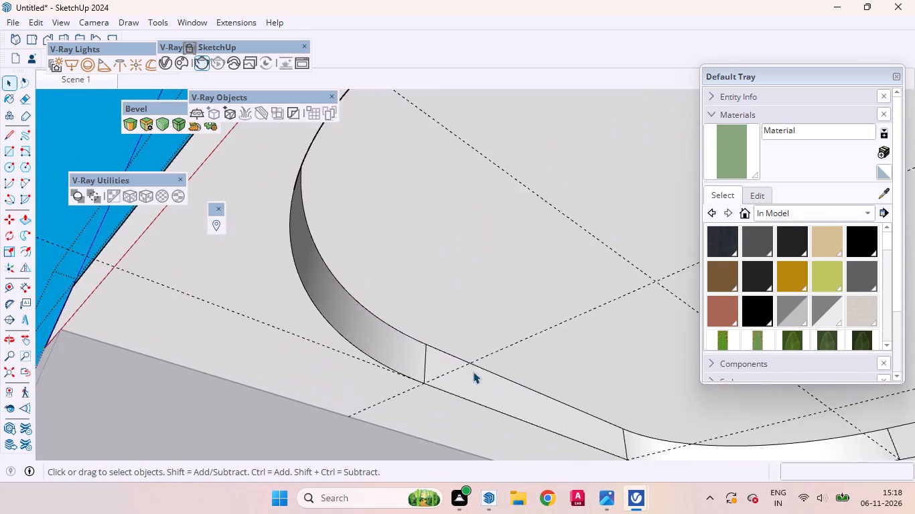
middle_drag(474, 373, 420, 395)
scroll(368, 315, up, 4)
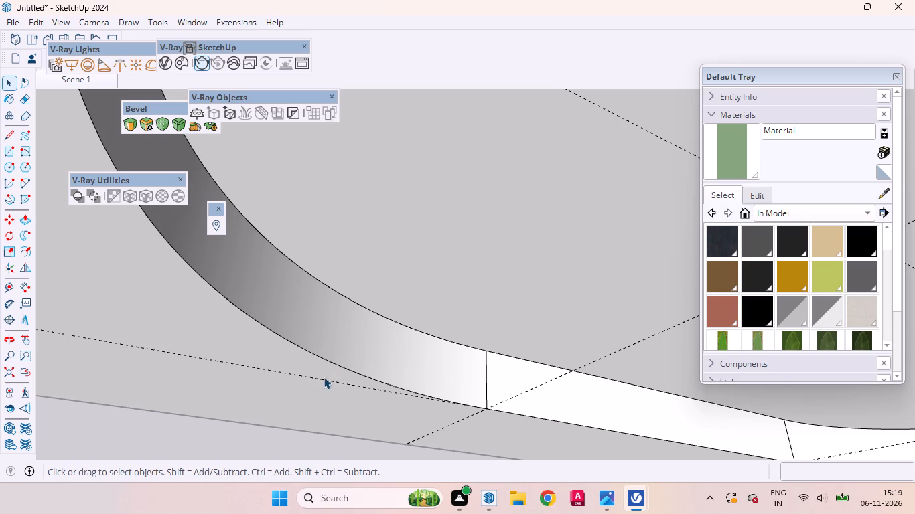
click(293, 381)
scroll(581, 386, down, 10)
scroll(541, 335, up, 4)
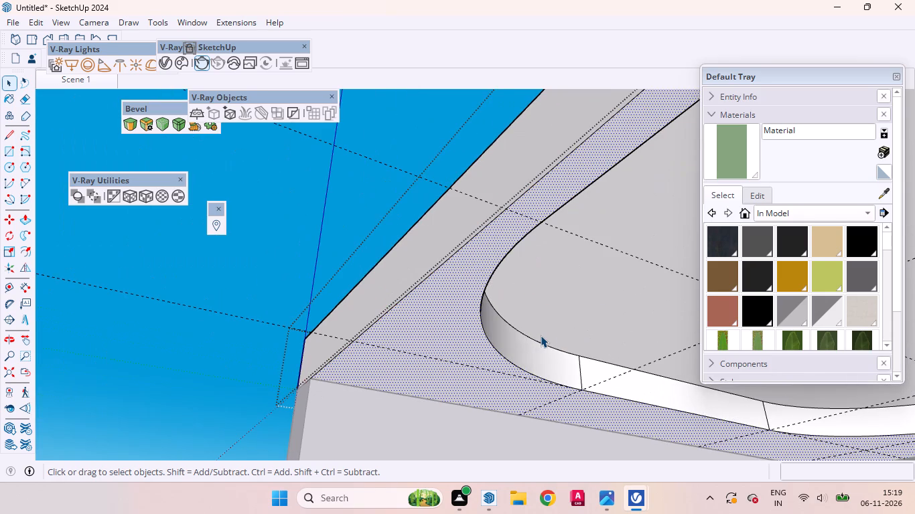
key(p)
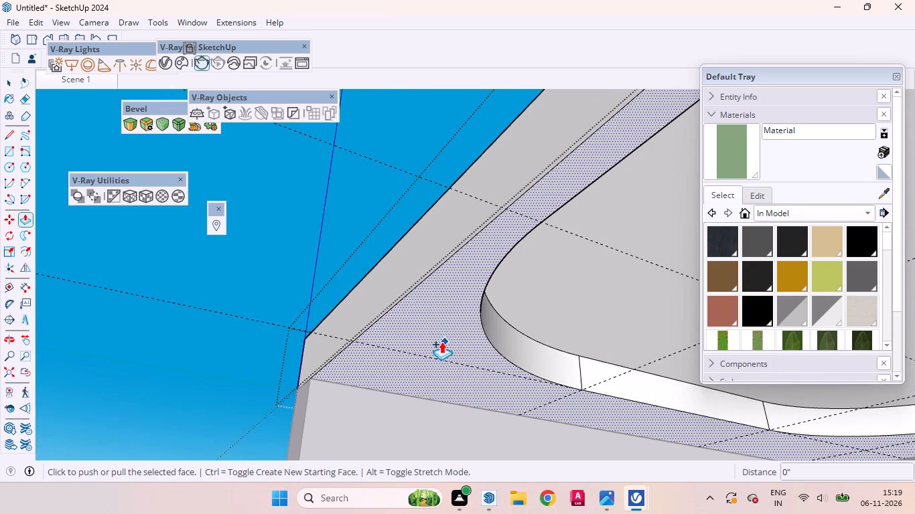
drag(441, 341, 441, 329)
text(2.5)
key(Return)
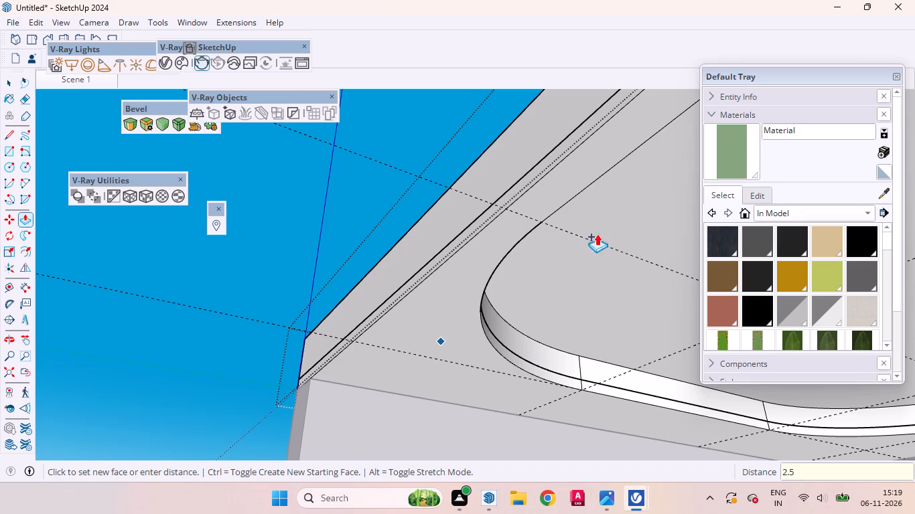
key(Return)
key(space)
key(space)
key(space)
key(space)
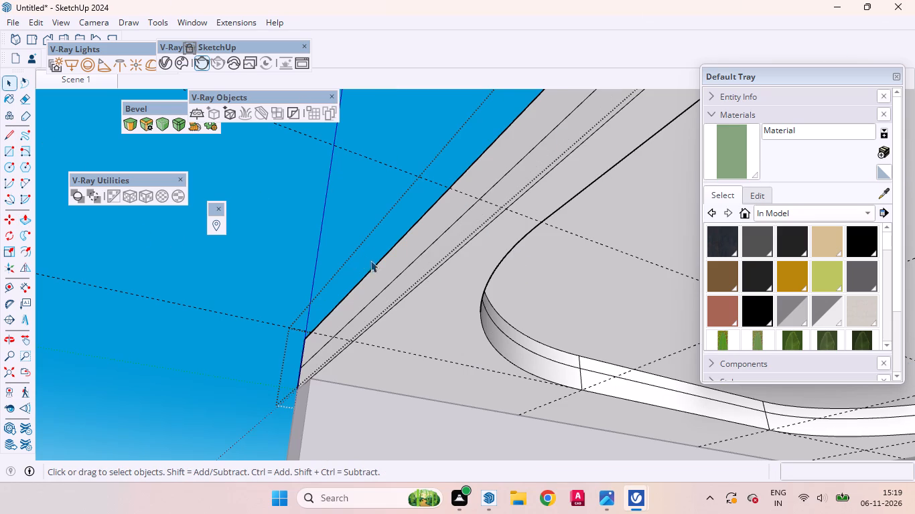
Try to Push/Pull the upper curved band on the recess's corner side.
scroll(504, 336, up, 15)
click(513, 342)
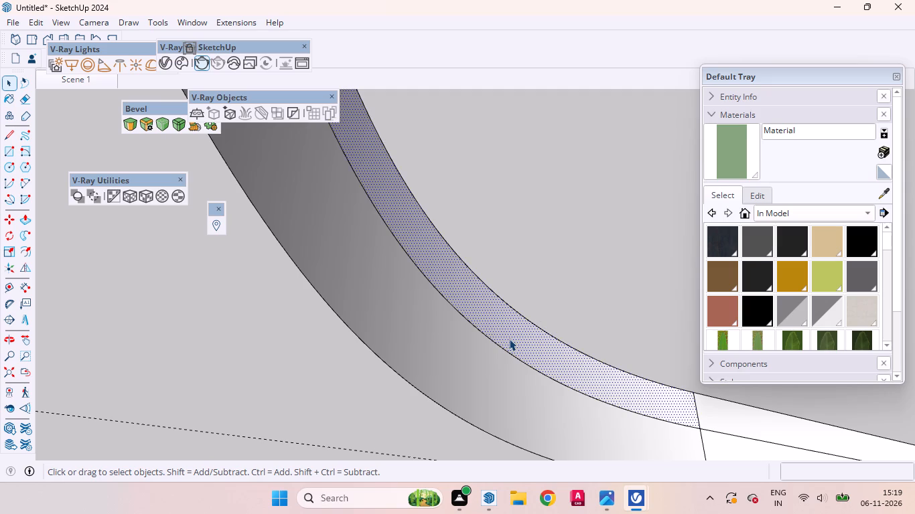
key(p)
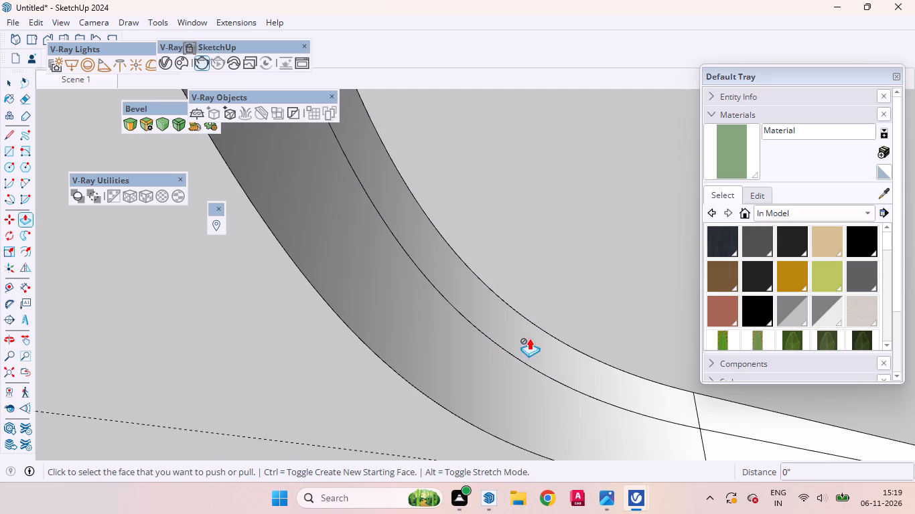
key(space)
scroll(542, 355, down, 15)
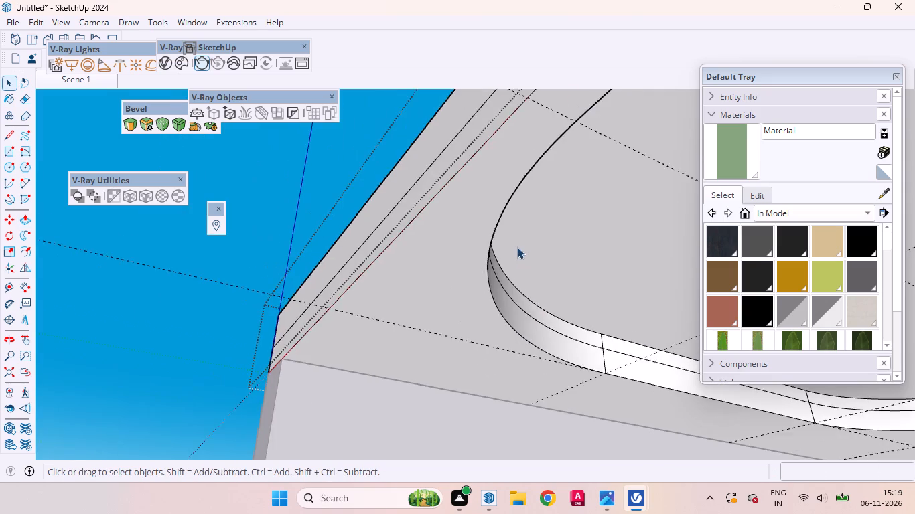
Examine the recess's two-band inner side along its straight runs and rounded corners, including the upper straight band on the wardrobe side.
scroll(517, 247, down, 5)
middle_drag(475, 317, 664, 309)
scroll(455, 218, down, 18)
middle_drag(560, 270, 612, 342)
scroll(575, 255, up, 11)
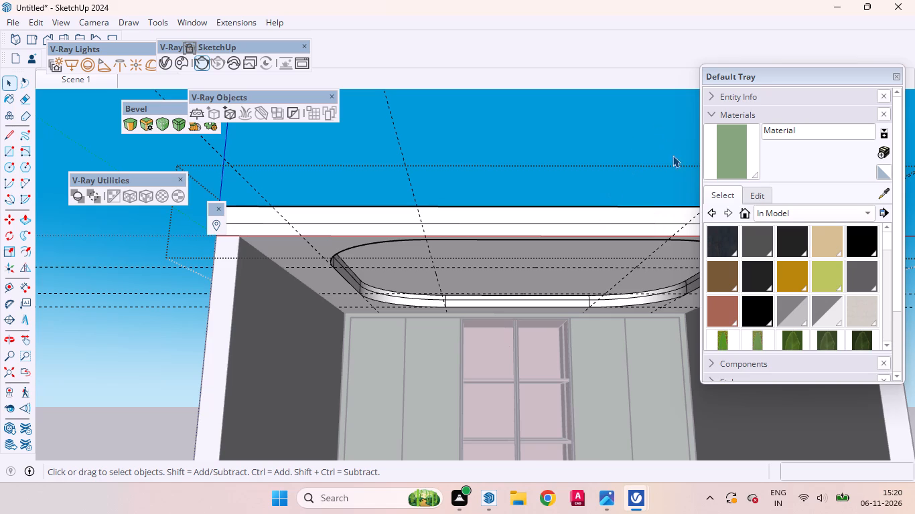
scroll(597, 206, down, 12)
scroll(630, 264, up, 6)
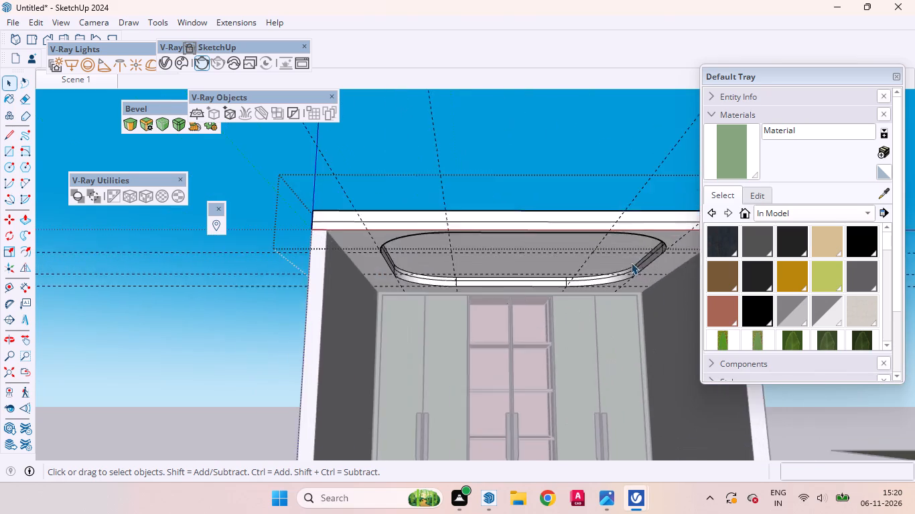
scroll(631, 262, up, 16)
scroll(608, 272, down, 15)
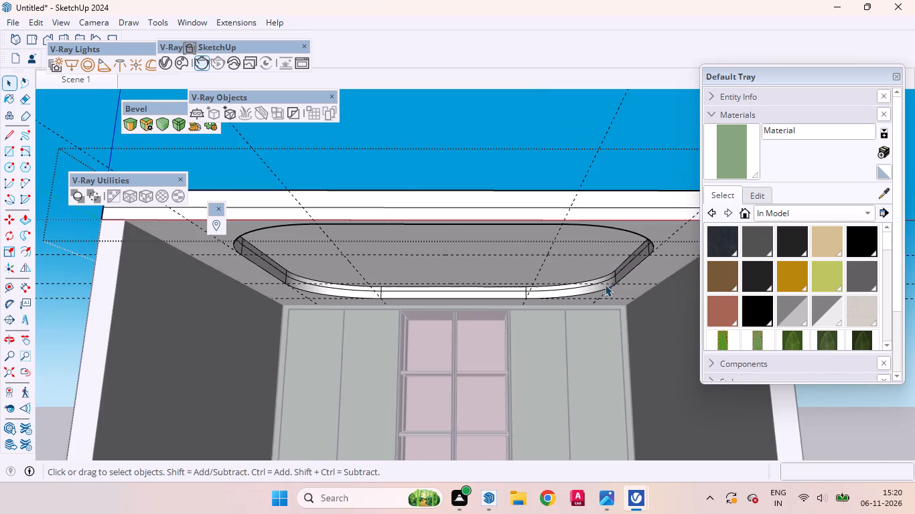
middle_drag(594, 286, 540, 224)
scroll(449, 264, up, 17)
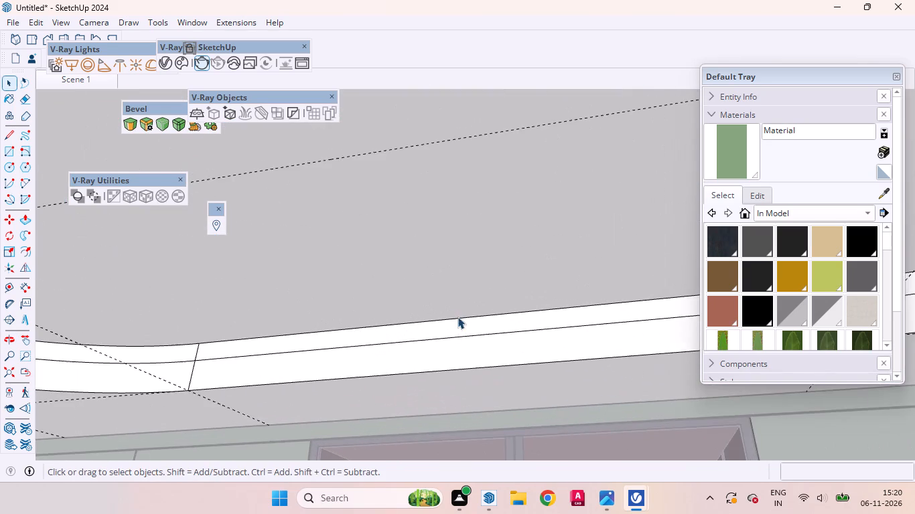
middle_drag(426, 342, 496, 351)
scroll(470, 338, up, 5)
click(454, 332)
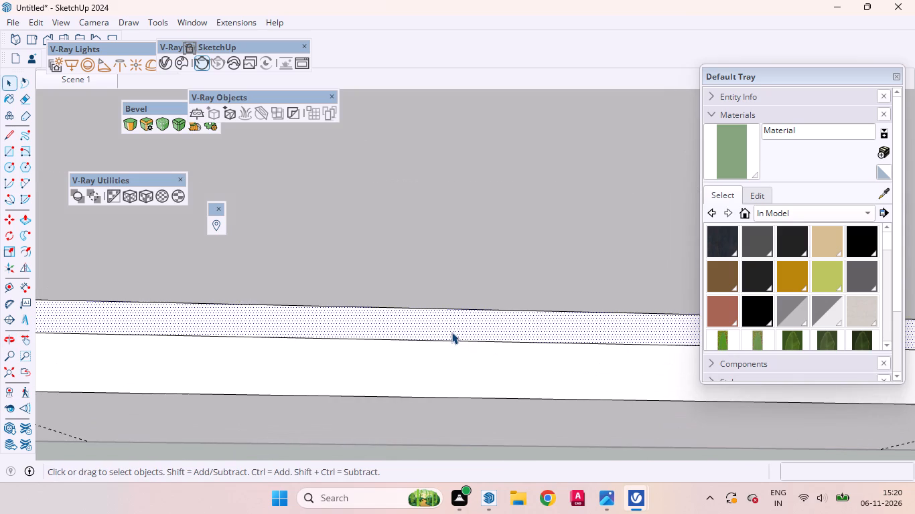
scroll(453, 333, down, 3)
middle_drag(460, 332, 558, 352)
scroll(438, 312, down, 2)
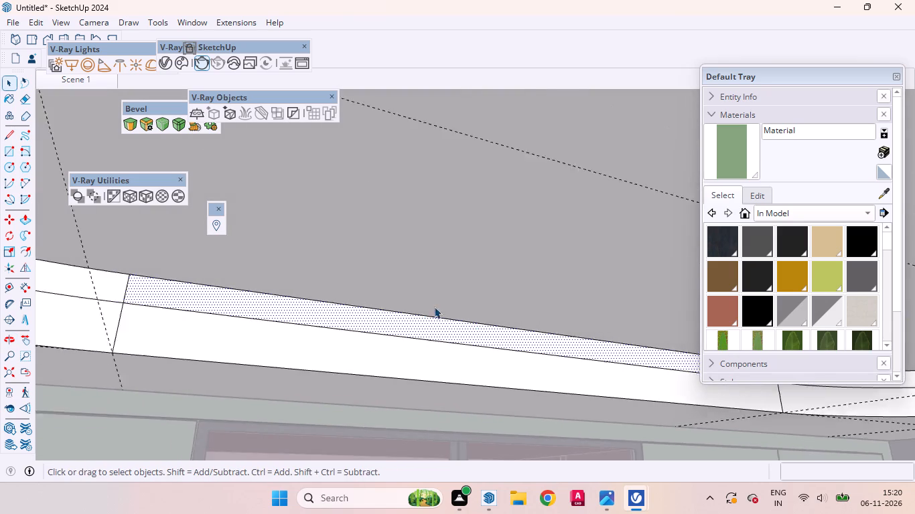
scroll(434, 307, down, 9)
scroll(336, 273, up, 1)
scroll(334, 274, down, 5)
middle_drag(405, 302, 240, 349)
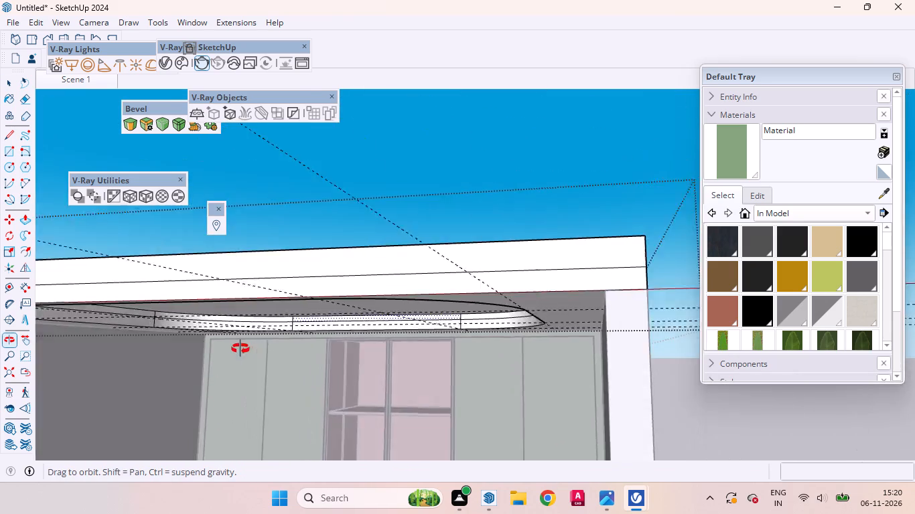
middle_drag(240, 349, 378, 290)
scroll(378, 290, down, 4)
scroll(386, 273, up, 1)
scroll(392, 252, down, 4)
scroll(397, 234, up, 9)
scroll(382, 298, up, 2)
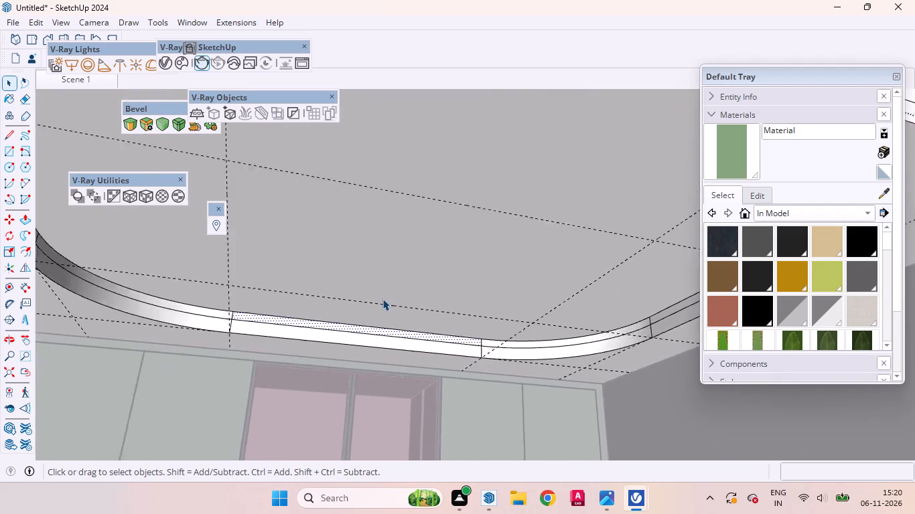
scroll(382, 298, up, 1)
scroll(382, 298, down, 4)
scroll(459, 301, down, 6)
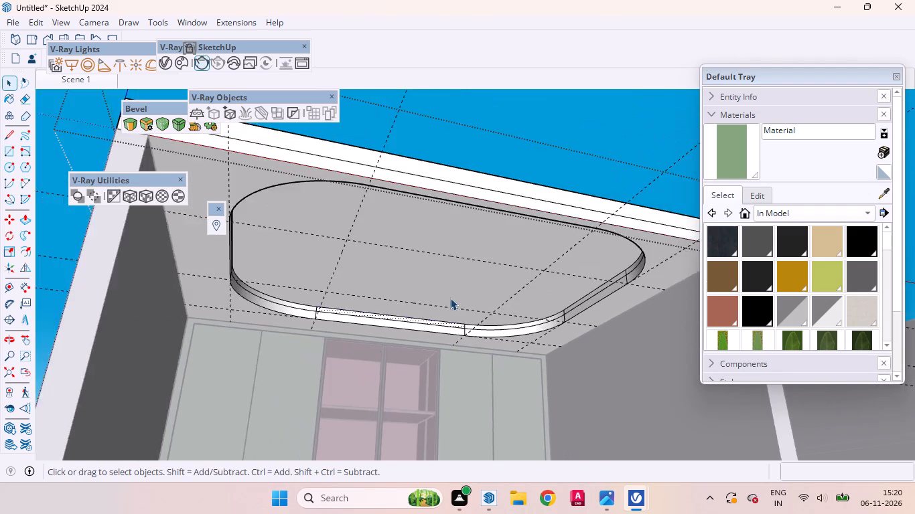
scroll(485, 286, down, 4)
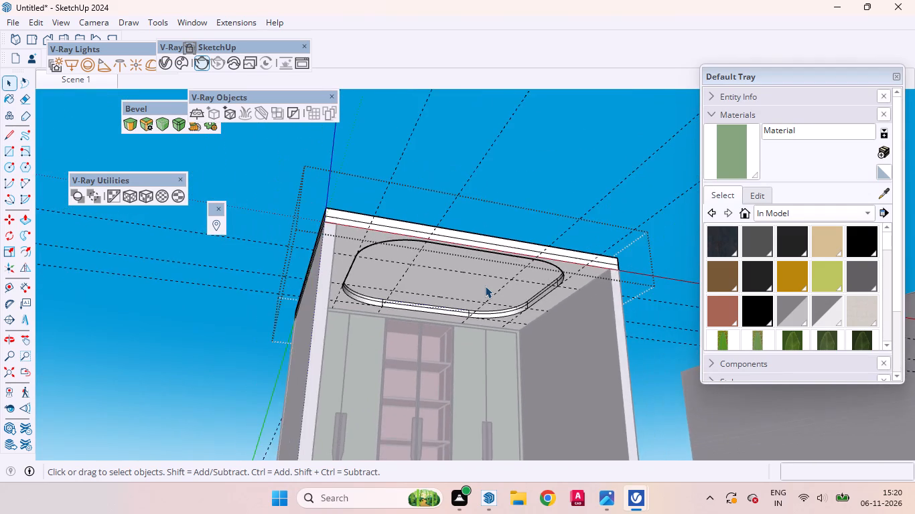
scroll(486, 283, up, 3)
middle_drag(486, 286, 310, 286)
scroll(307, 305, up, 4)
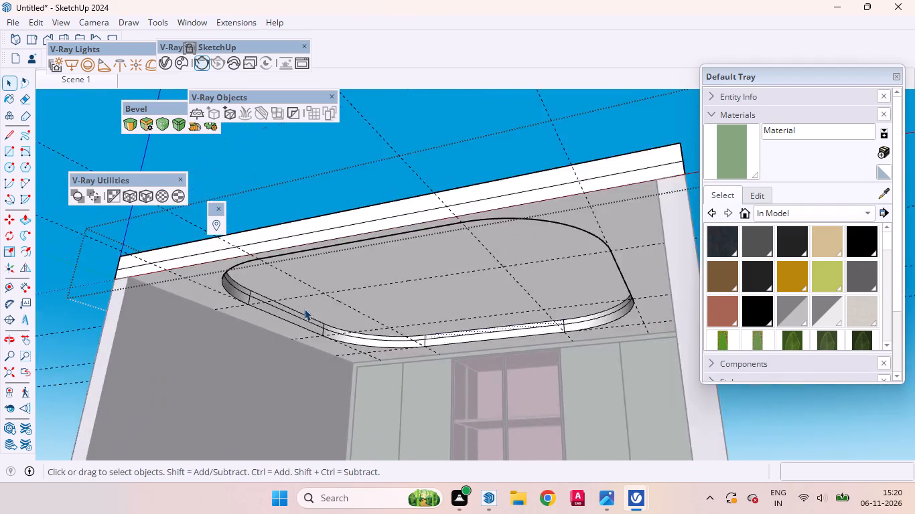
scroll(304, 309, up, 11)
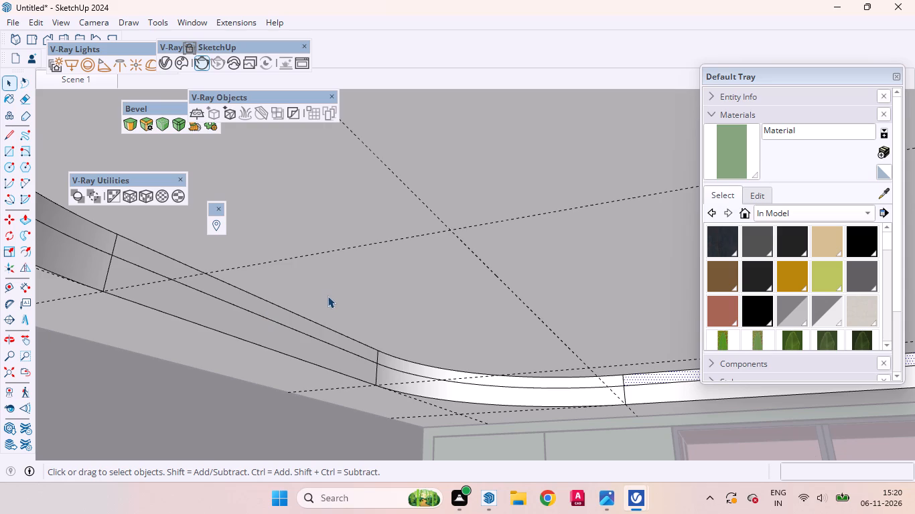
scroll(430, 294, down, 5)
scroll(529, 290, up, 4)
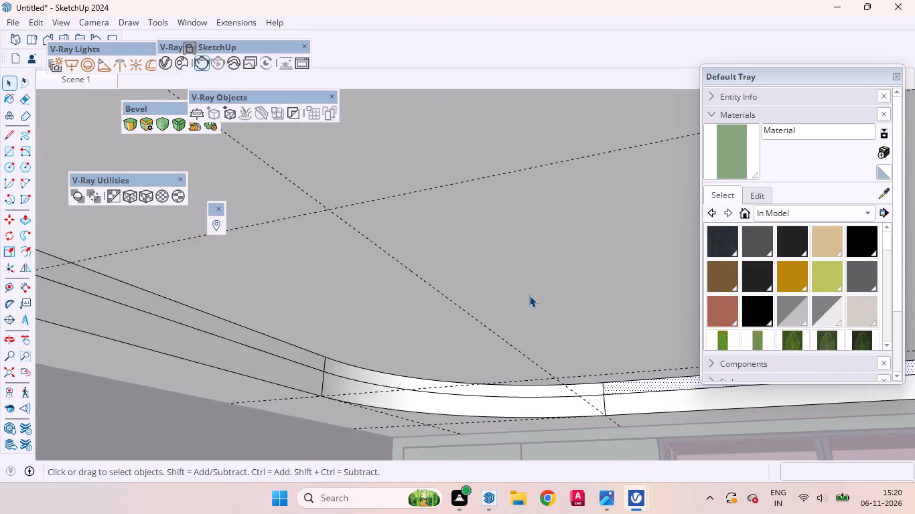
scroll(529, 295, up, 5)
scroll(530, 295, down, 13)
scroll(530, 313, up, 1)
scroll(530, 313, down, 2)
scroll(532, 315, up, 1)
scroll(534, 315, down, 6)
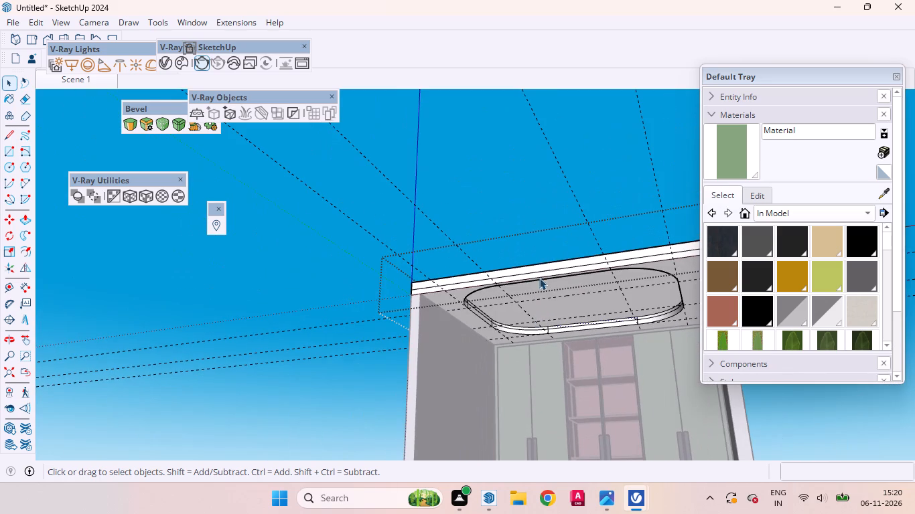
Undo the ceiling border push, the recess and the two most recent corner arcs, going back to the flat ceiling outline.
click(524, 218)
drag(675, 177, 152, 98)
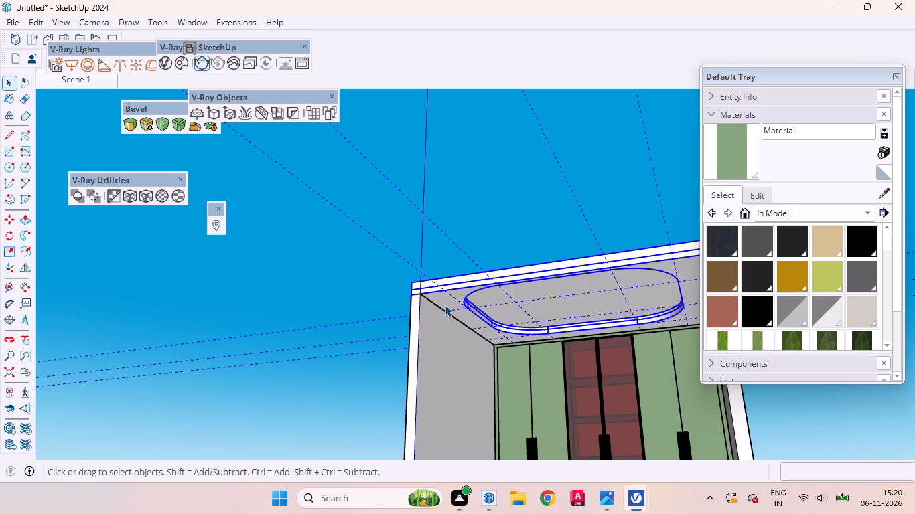
key(ctrl+z)
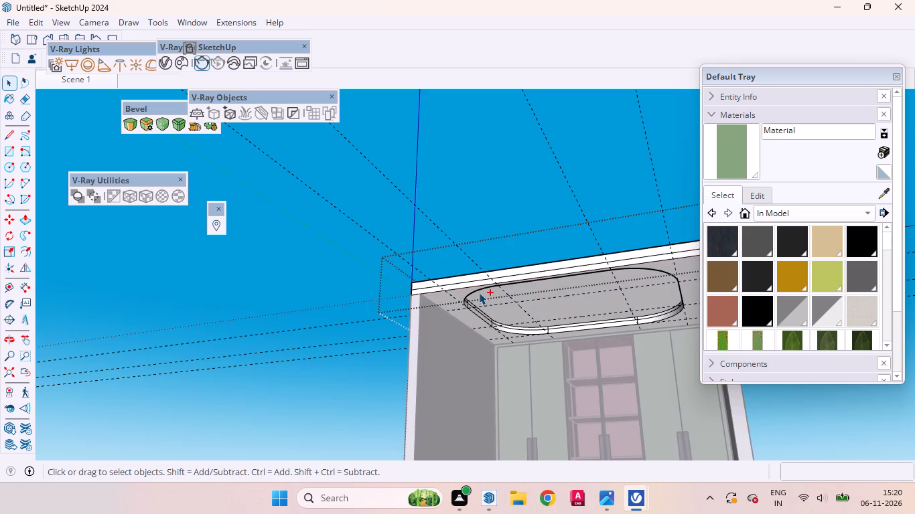
key(ctrl+z)
key(ctrl+z)
key(ctrl+z)
key(ctrl+z)
key(ctrl+z)
key(ctrl+z)
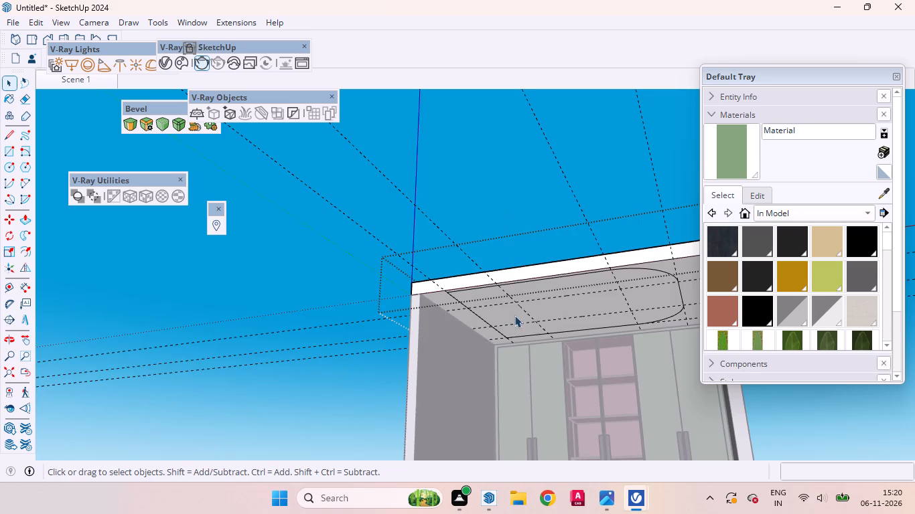
Round the outline's two remaining square corners with two-point arcs ending at the guide lines, using a 2' radius on the wardrobe side.
scroll(558, 315, up, 4)
middle_drag(483, 322, 514, 200)
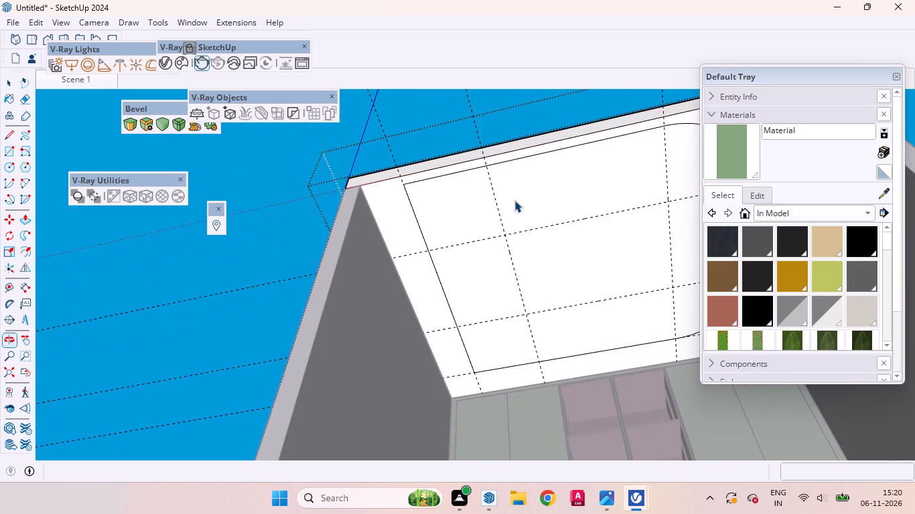
click(563, 191)
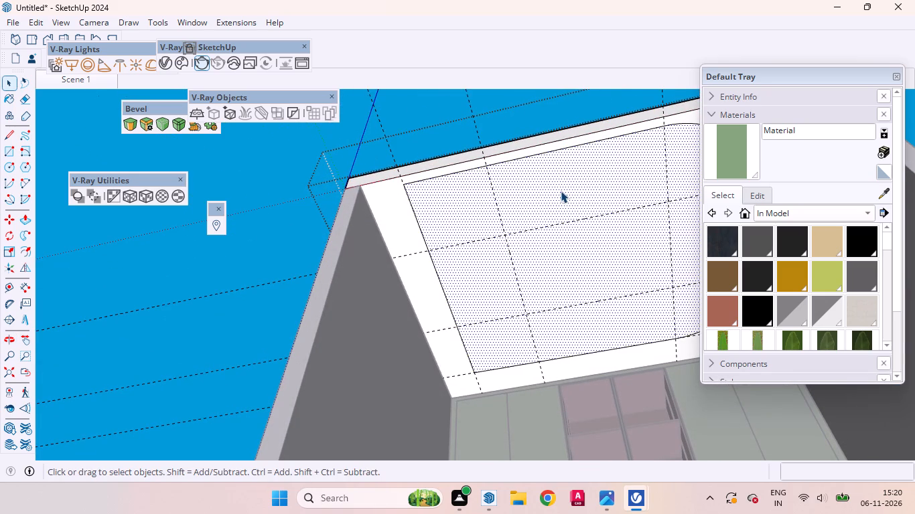
key(a)
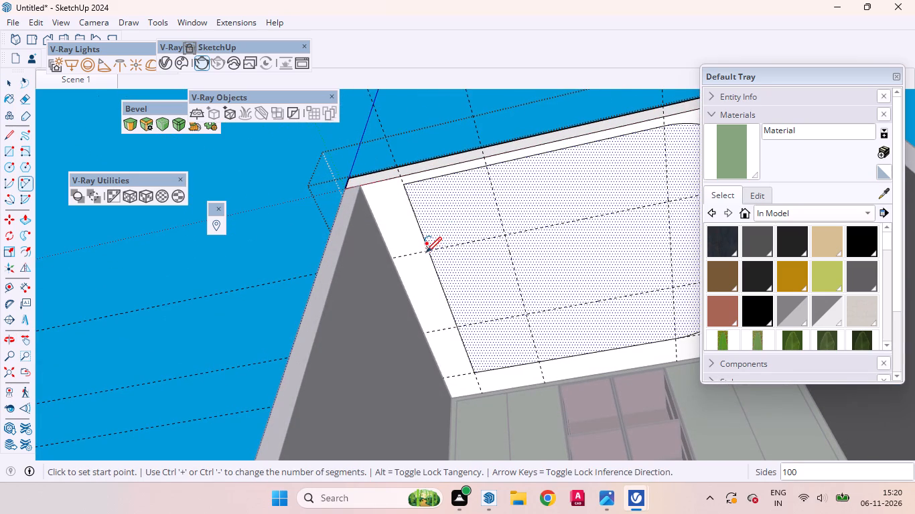
click(429, 250)
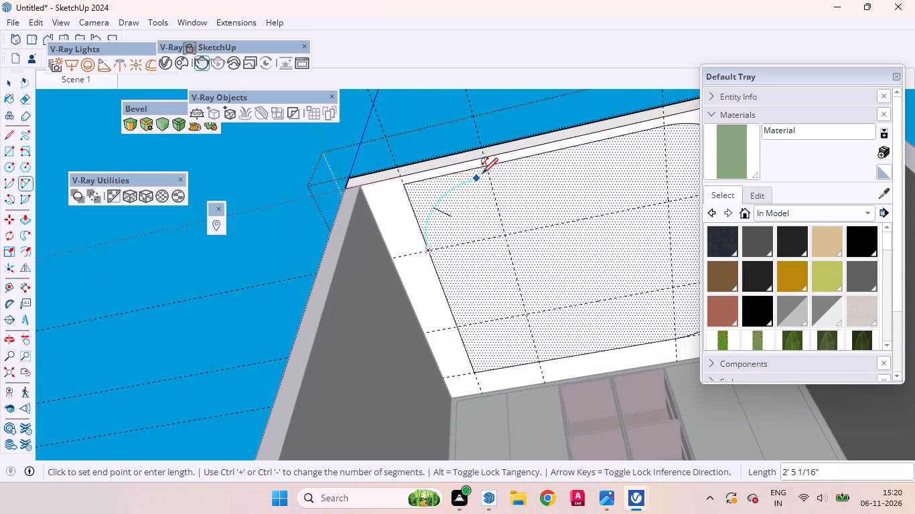
double_click(487, 167)
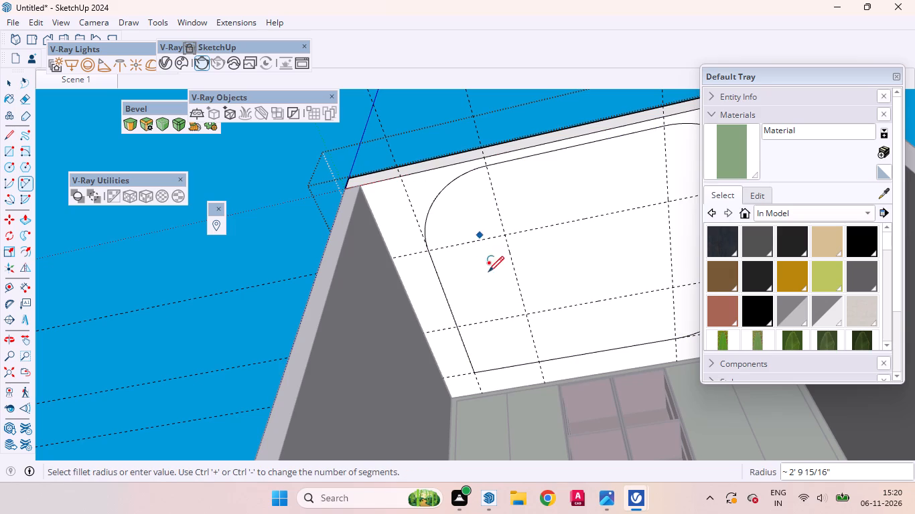
click(539, 360)
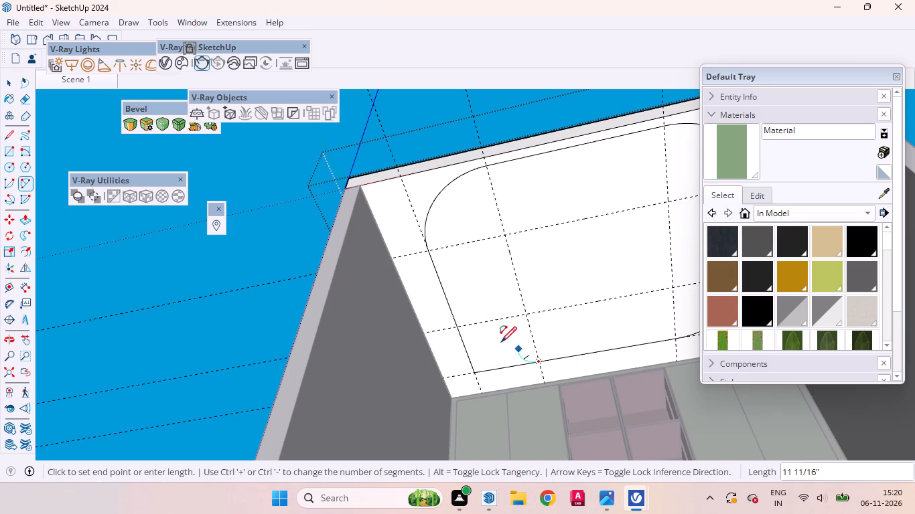
click(455, 328)
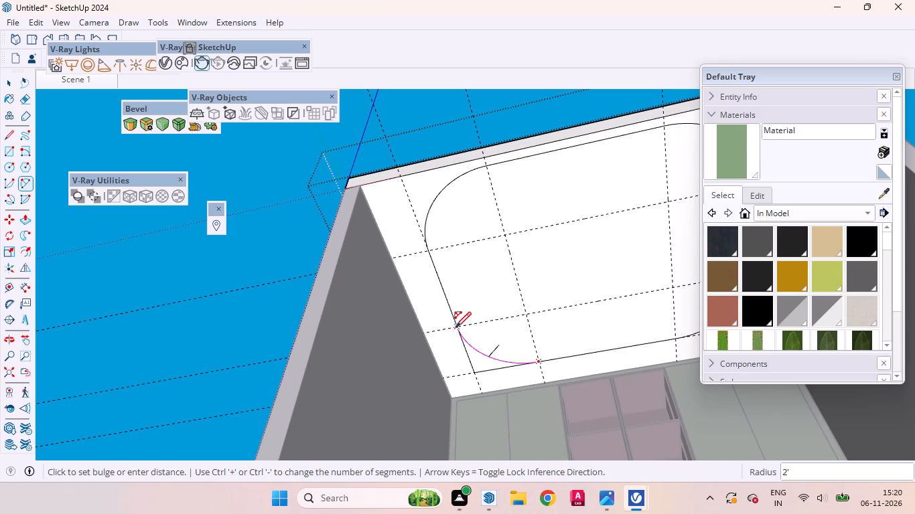
triple_click(455, 327)
double_click(455, 327)
key(space)
scroll(464, 390, up, 5)
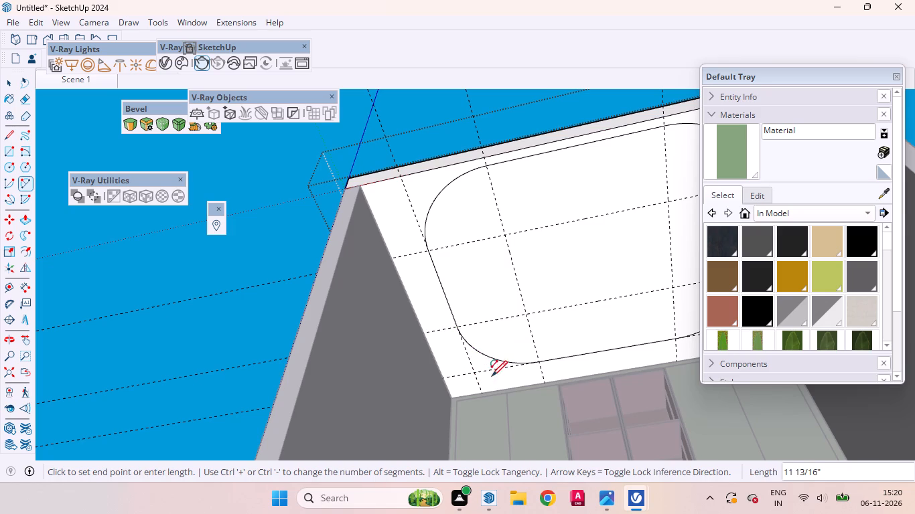
key(space)
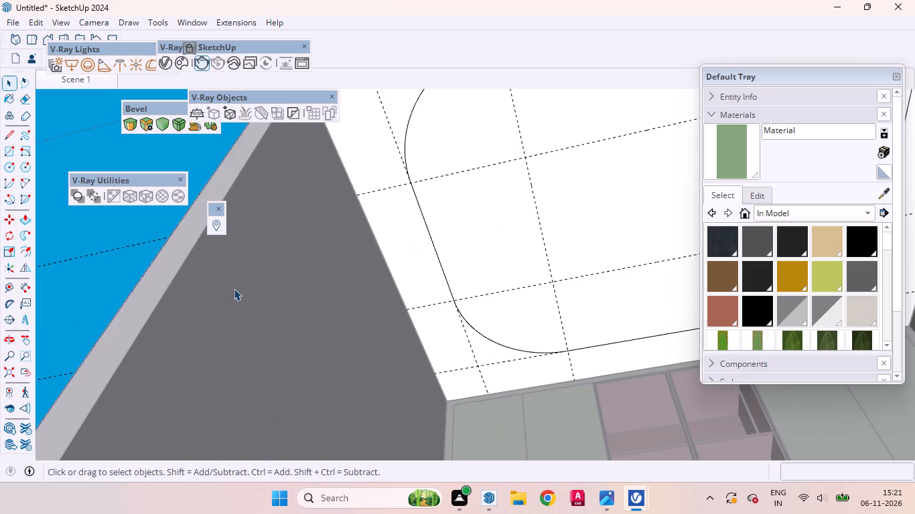
Push/Pull the rounded rectangle face 4" up into the ceiling to form the recess again.
scroll(299, 294, down, 5)
scroll(337, 329, up, 1)
scroll(338, 332, down, 3)
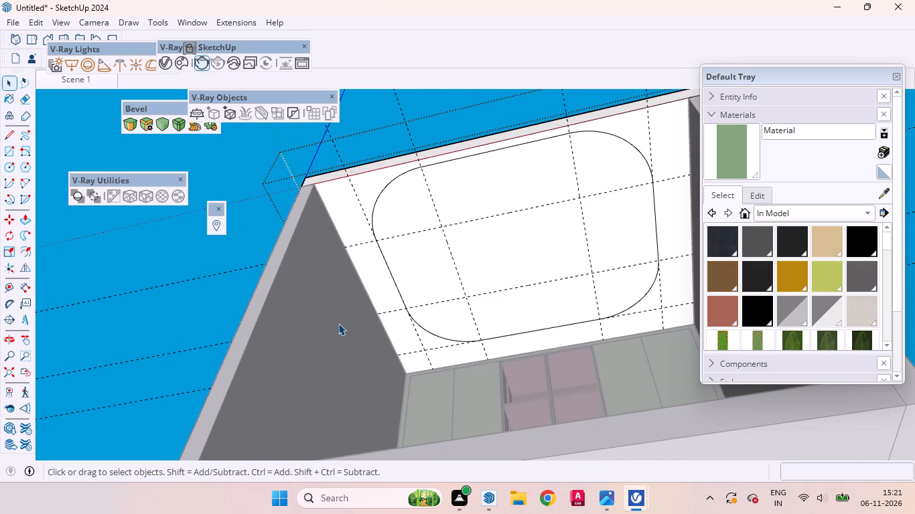
scroll(346, 311, down, 4)
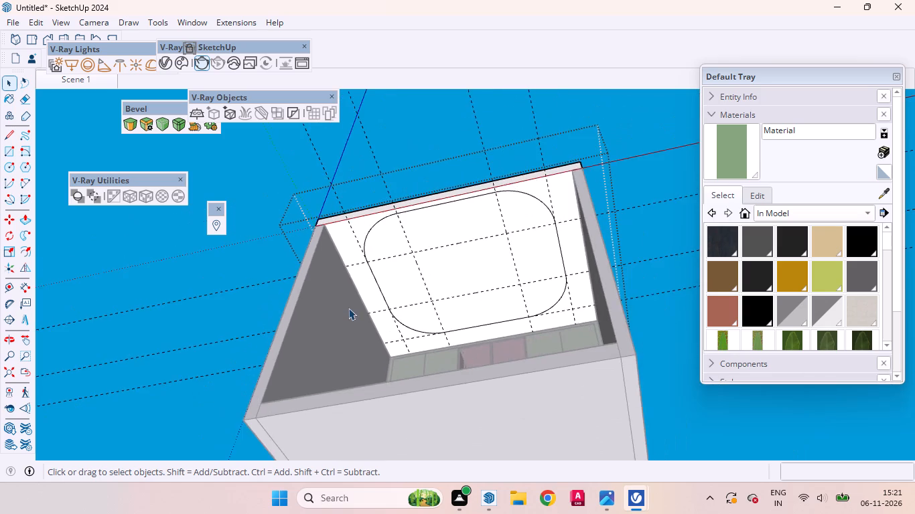
middle_drag(348, 307, 498, 322)
scroll(498, 321, up, 1)
click(483, 229)
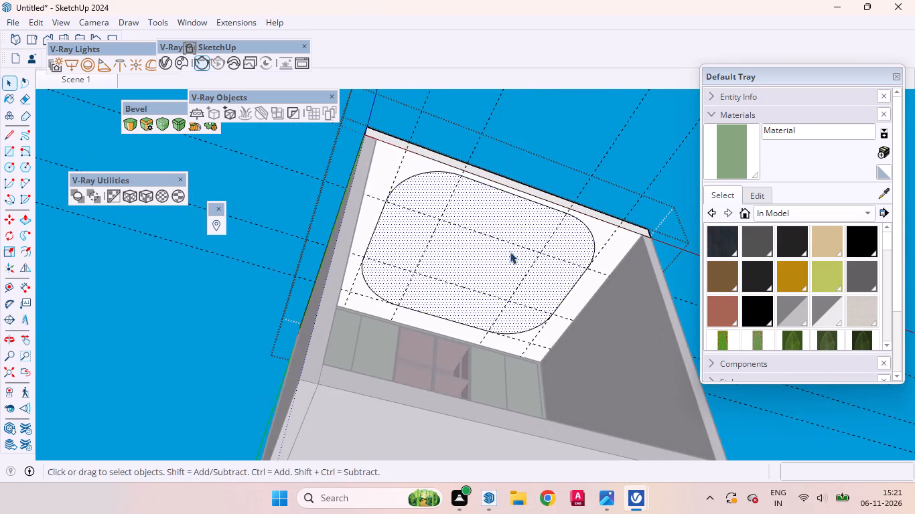
middle_drag(510, 252, 434, 272)
key(p)
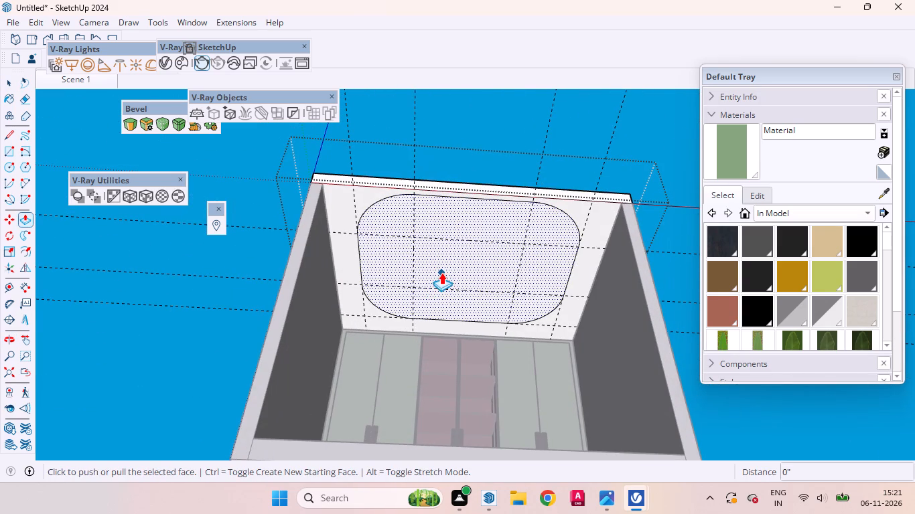
drag(441, 272, 443, 266)
key(4)
key(Return)
key(space)
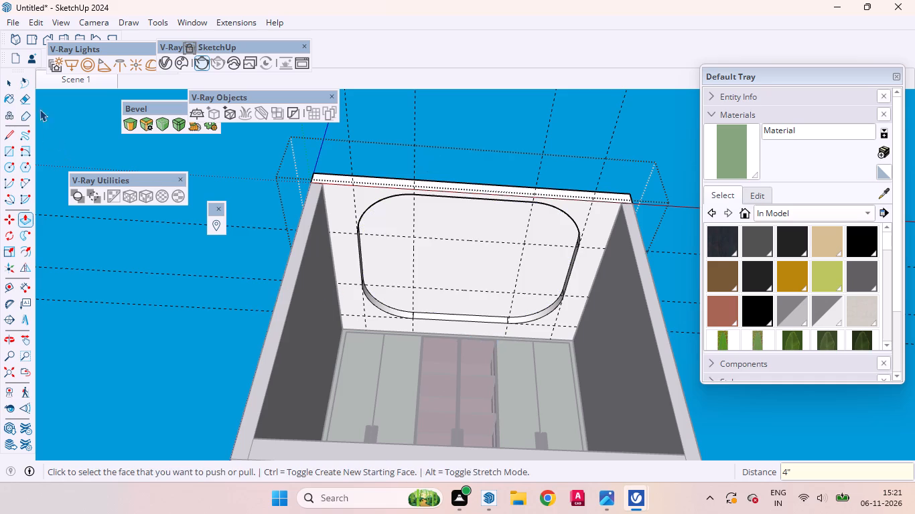
click(2, 85)
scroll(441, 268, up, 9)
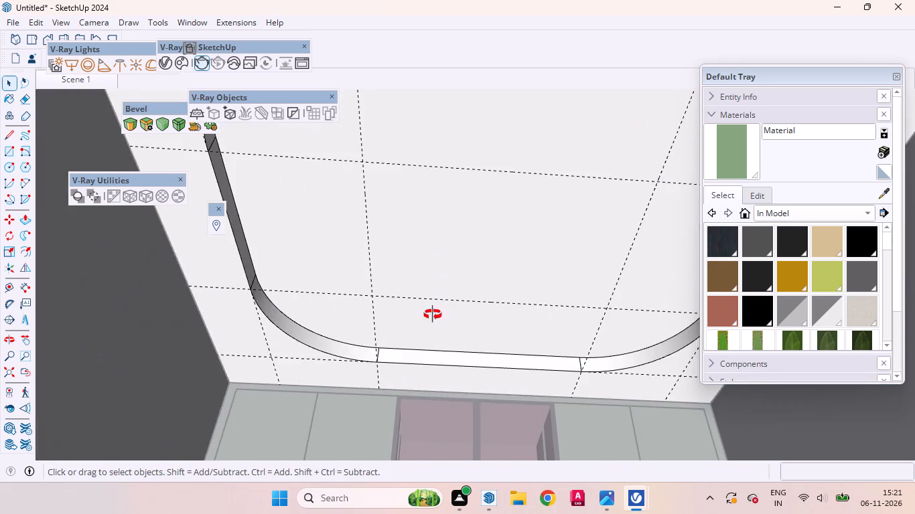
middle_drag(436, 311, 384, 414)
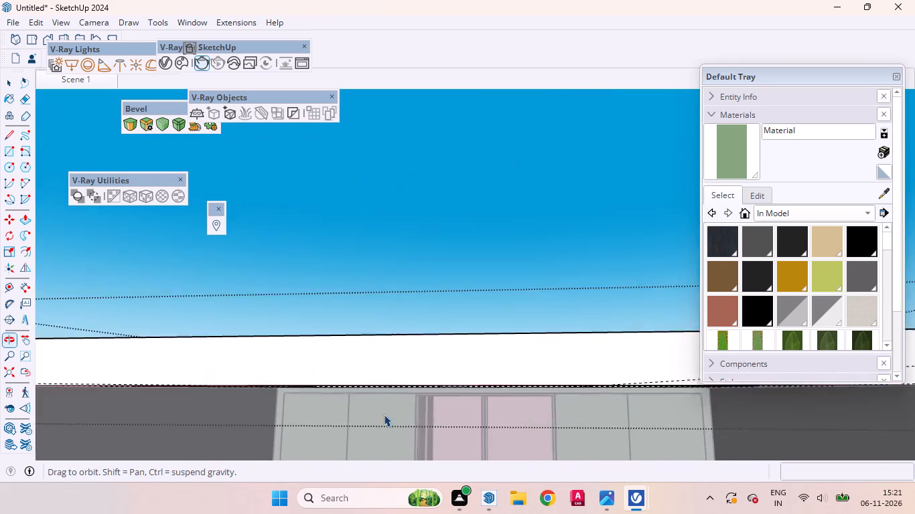
Exit the ceiling group and view the rounded recess above the wardrobe from inside the room.
scroll(384, 418, up, 1)
middle_drag(384, 414, 384, 426)
scroll(403, 337, down, 18)
scroll(423, 226, up, 2)
scroll(423, 226, down, 2)
double_click(612, 391)
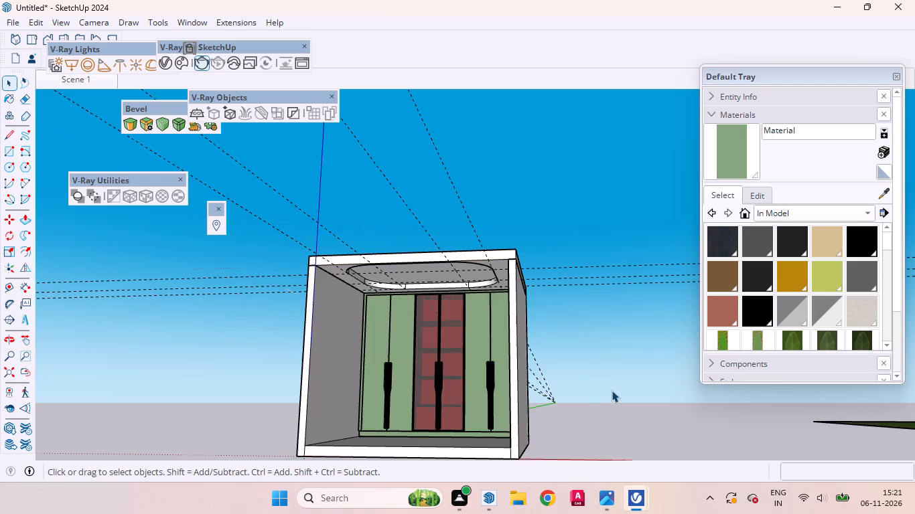
scroll(457, 311, up, 5)
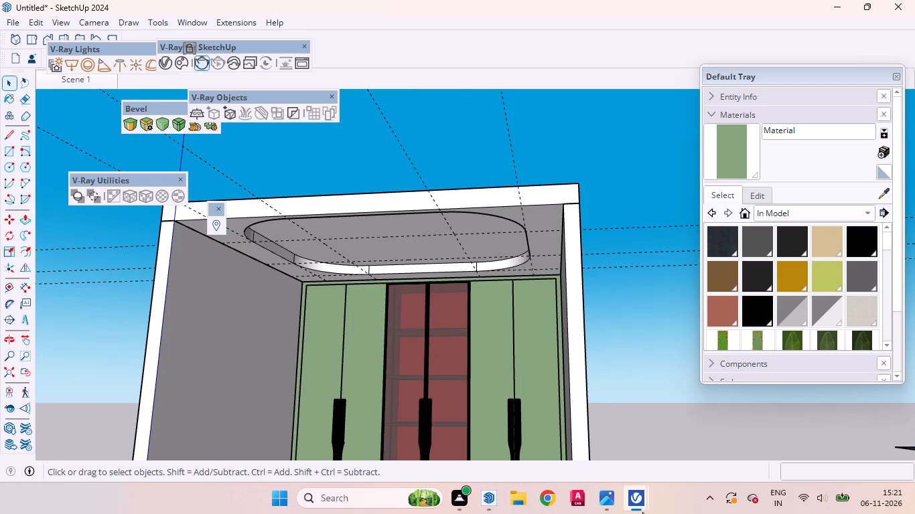
Switch to the V-Ray Frame Buffer and examine the night render of the two-storey house, including its strip lighting and lit steps.
click(553, 445)
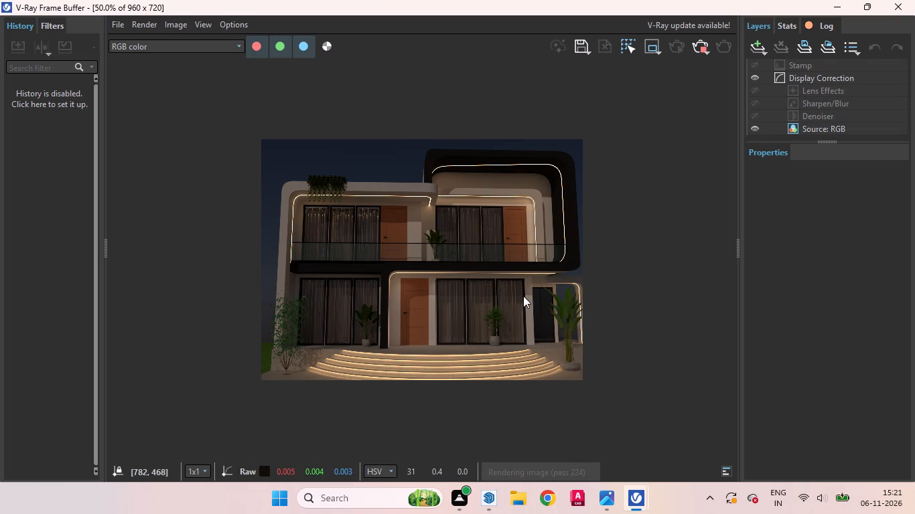
scroll(561, 313, up, 1)
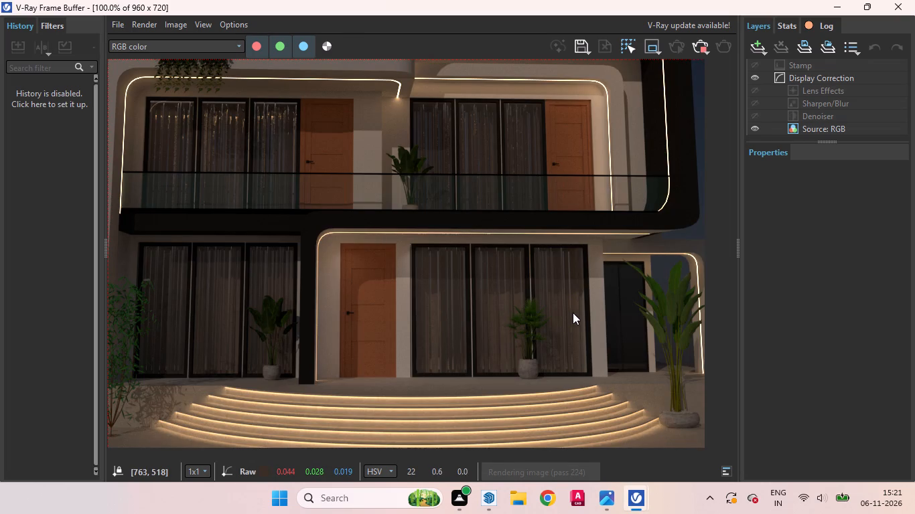
scroll(573, 313, down, 1)
scroll(356, 315, down, 1)
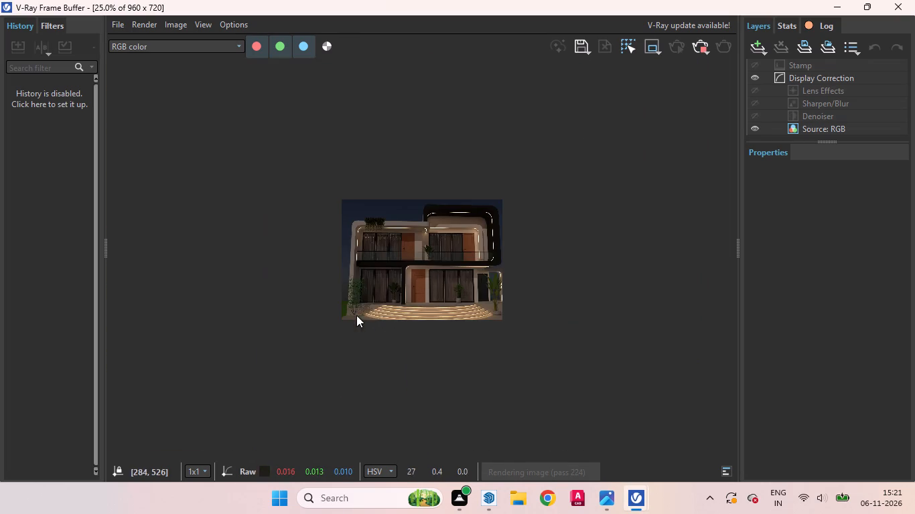
scroll(366, 301, up, 1)
scroll(442, 286, up, 1)
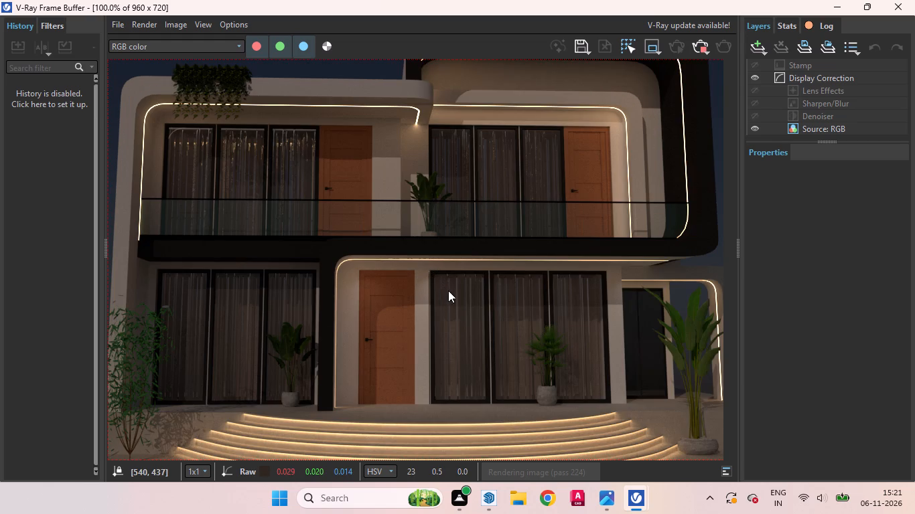
scroll(486, 294, down, 1)
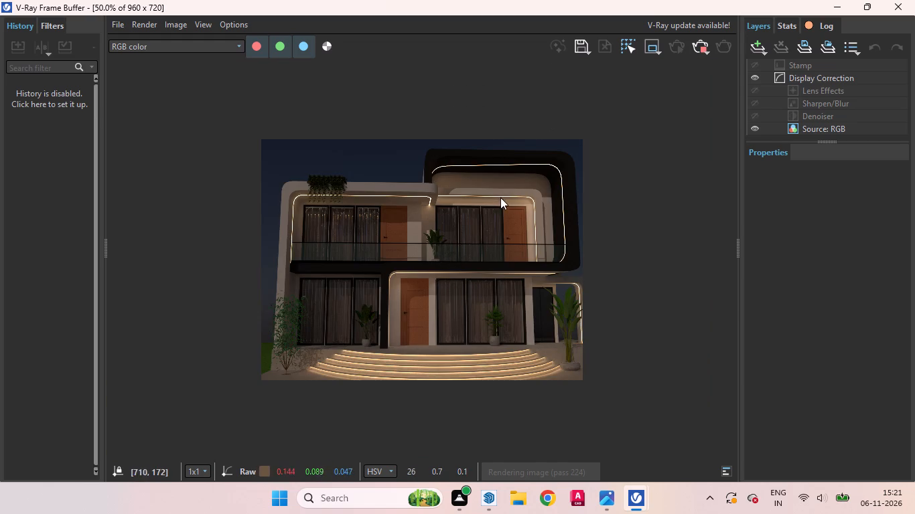
scroll(437, 339, up, 1)
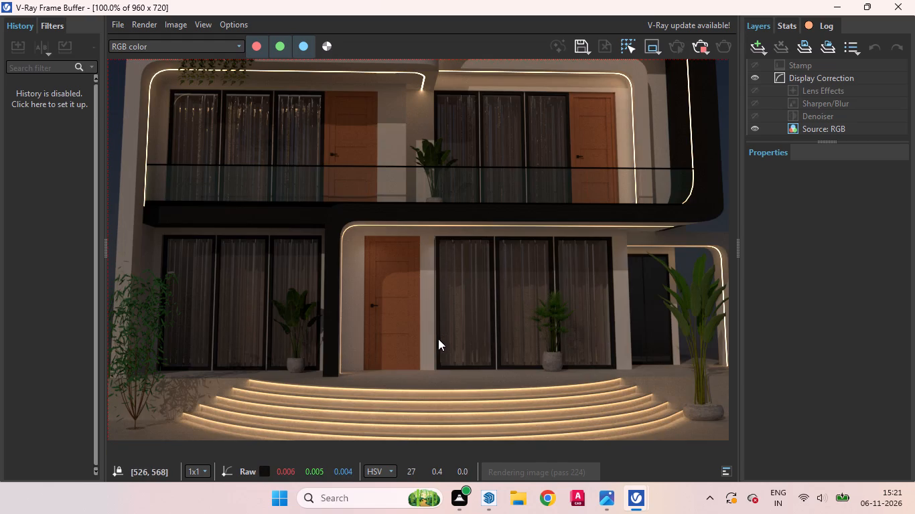
scroll(512, 329, down, 1)
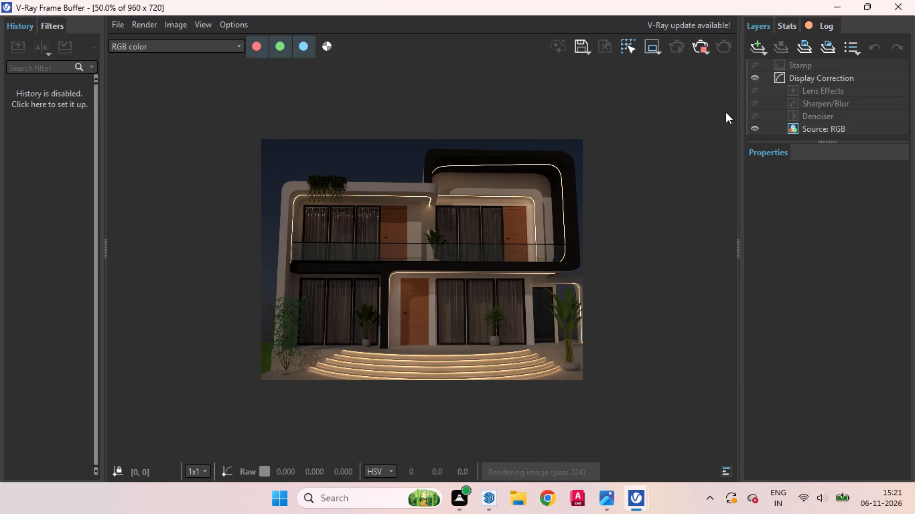
click(833, 12)
In SketchUp, open the ceiling group for editing and delete the guide lines running along the green axis.
scroll(577, 215, down, 2)
scroll(600, 213, up, 1)
scroll(610, 210, down, 2)
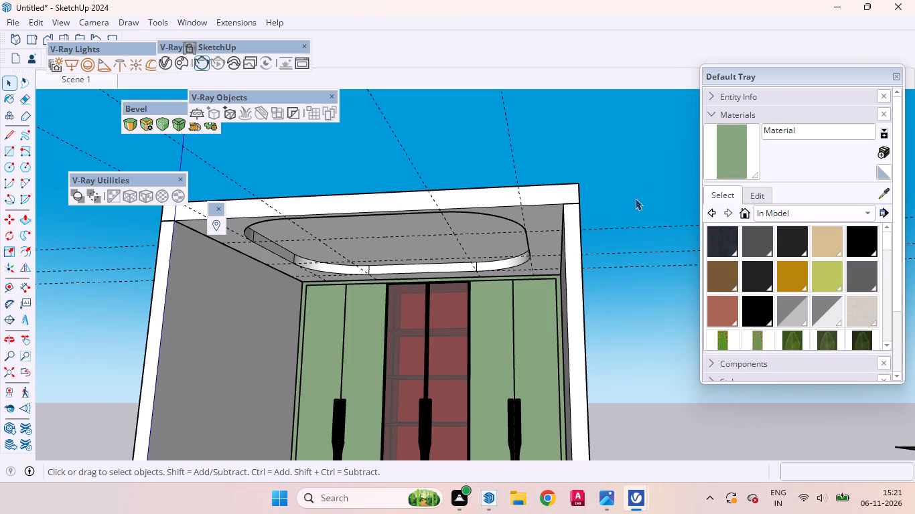
scroll(635, 198, down, 3)
scroll(637, 252, down, 3)
middle_drag(624, 323, 618, 458)
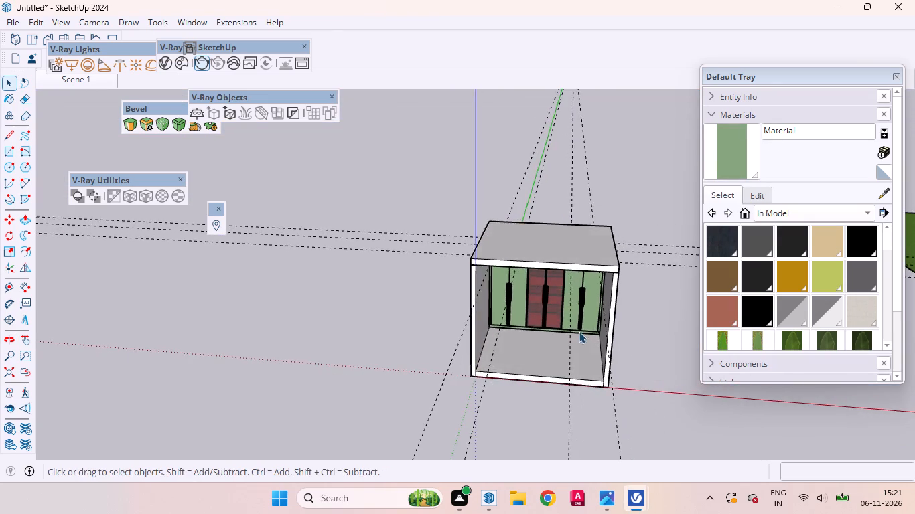
scroll(554, 319, down, 4)
drag(621, 202, 449, 124)
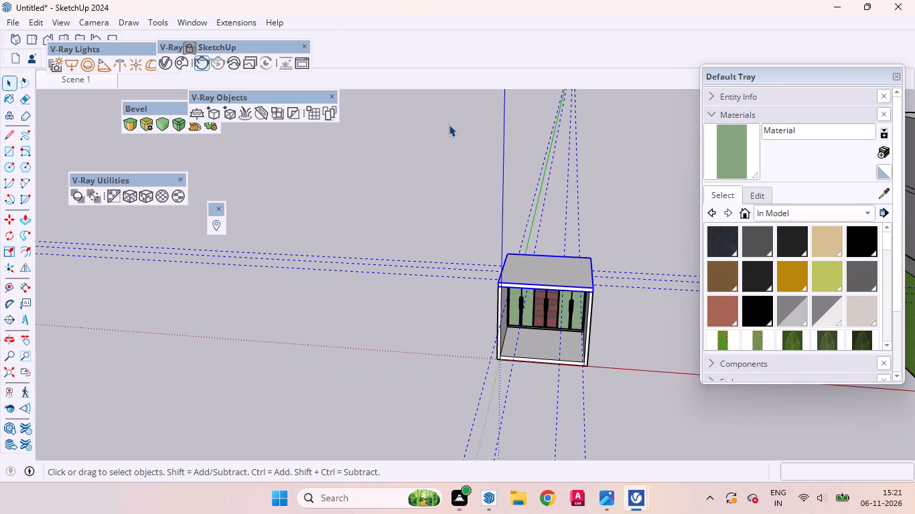
double_click(548, 265)
drag(595, 195, 414, 119)
key(Delete)
drag(600, 189, 539, 152)
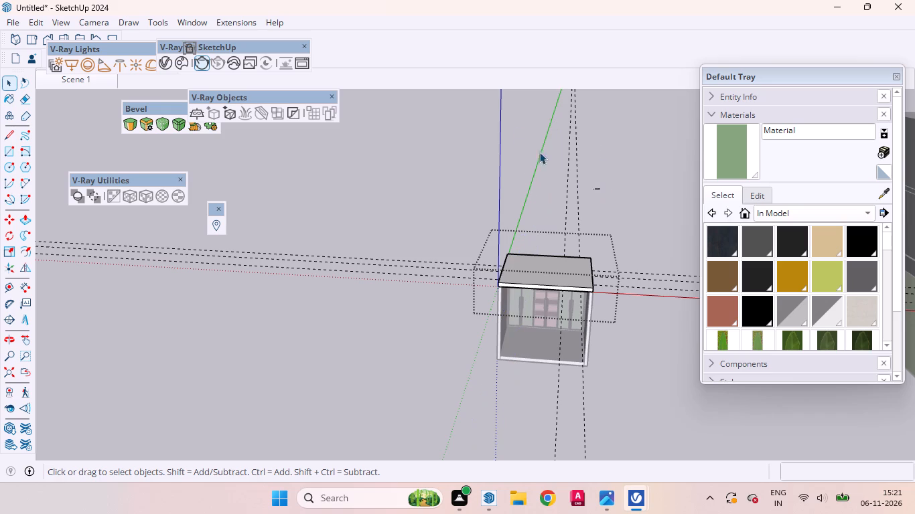
drag(539, 152, 513, 142)
key(Delete)
Delete the ceiling group's remaining guide lines, those running along the red axis, and exit the group.
drag(443, 294, 349, 190)
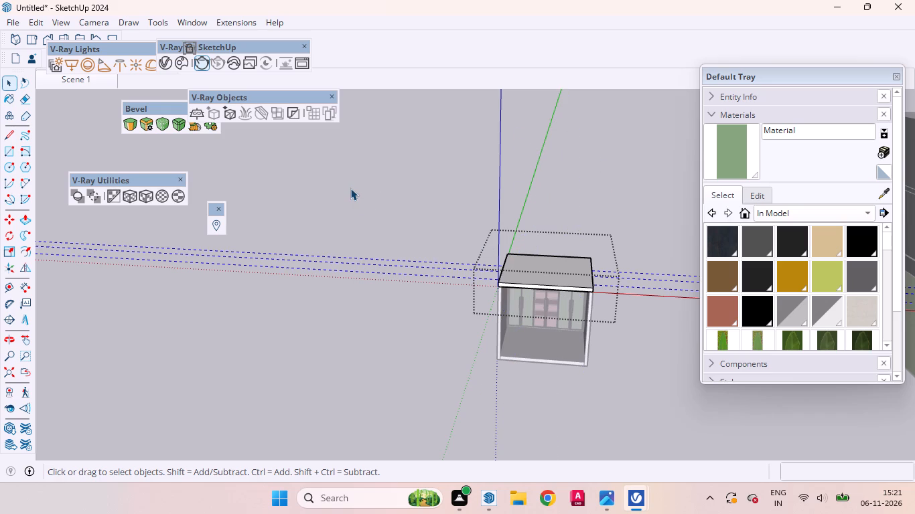
key(Delete)
double_click(616, 342)
click(616, 329)
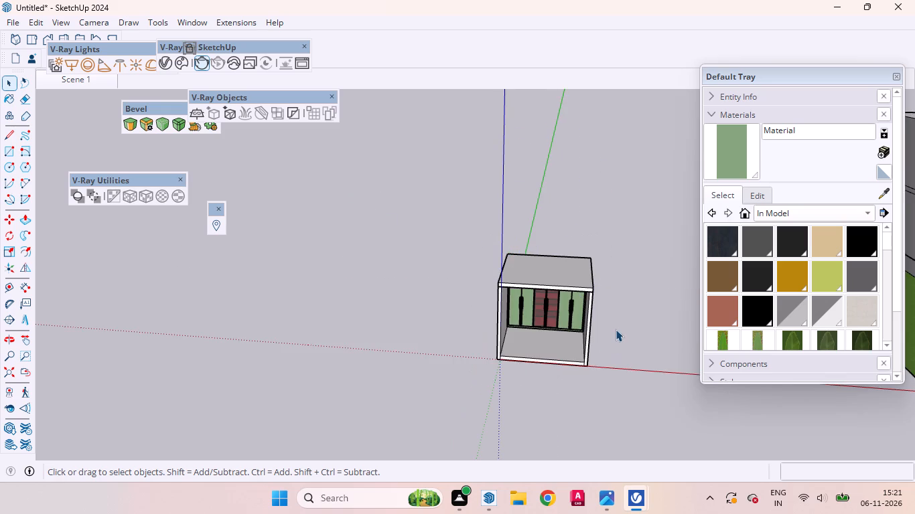
Examine the ceiling recess and its rounded corners above the wardrobe from below and from the side.
scroll(597, 357, up, 4)
middle_drag(543, 359, 535, 188)
scroll(532, 200, up, 5)
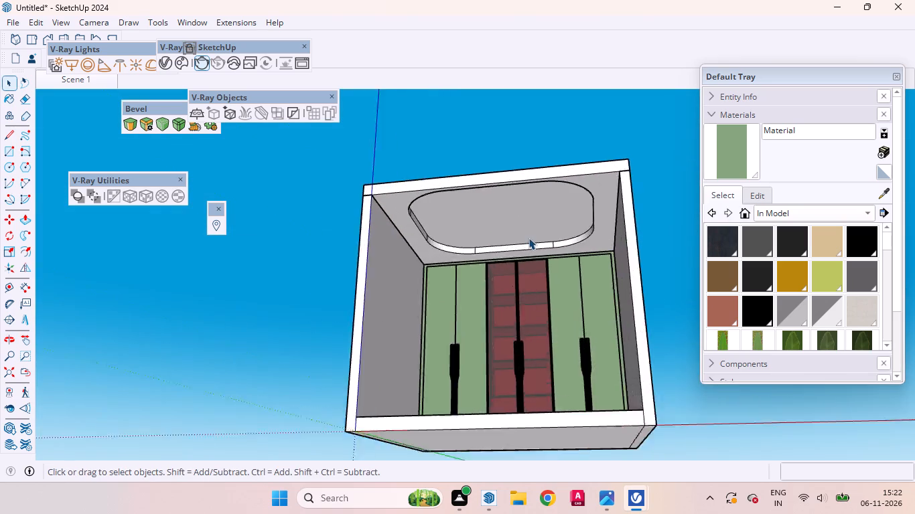
scroll(529, 238, up, 5)
middle_drag(508, 263, 393, 270)
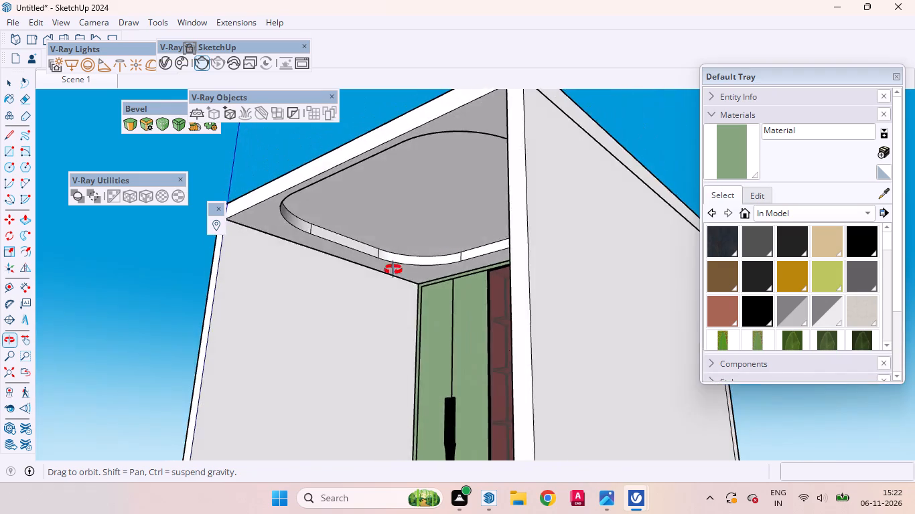
middle_drag(393, 270, 529, 231)
scroll(538, 234, down, 1)
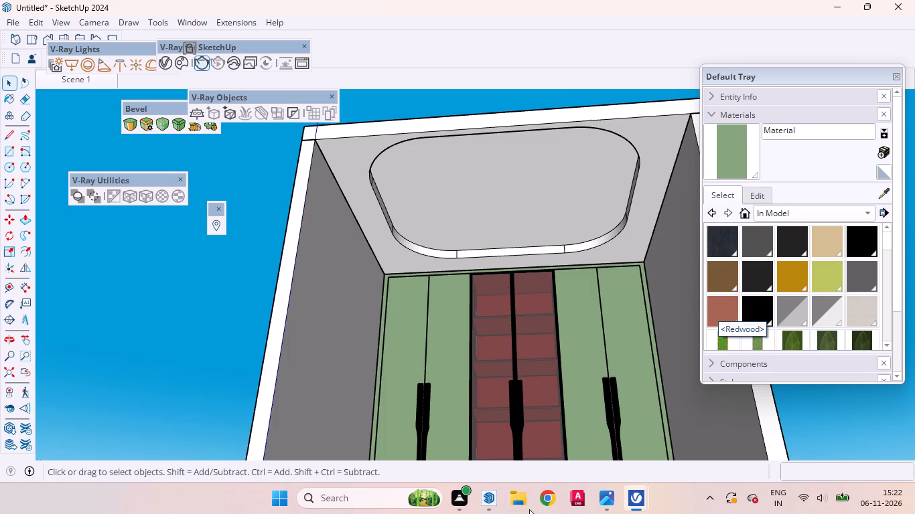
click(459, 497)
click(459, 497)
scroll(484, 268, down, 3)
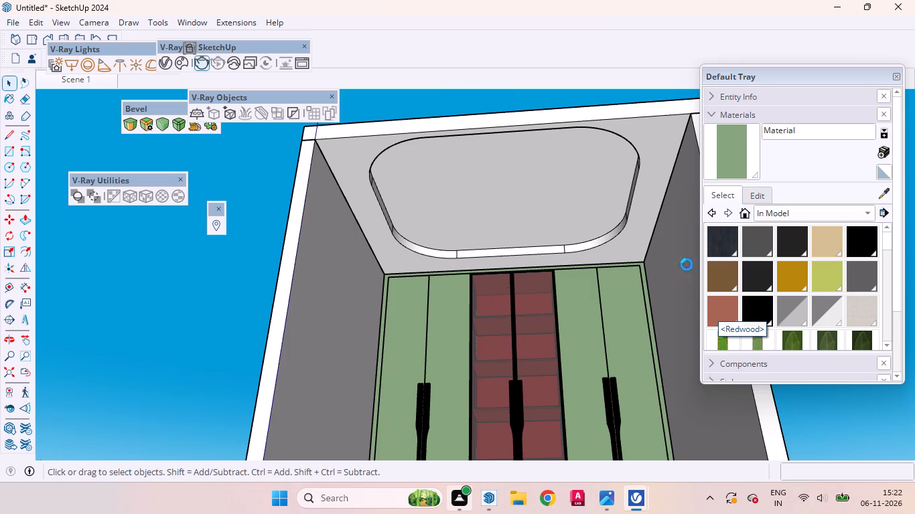